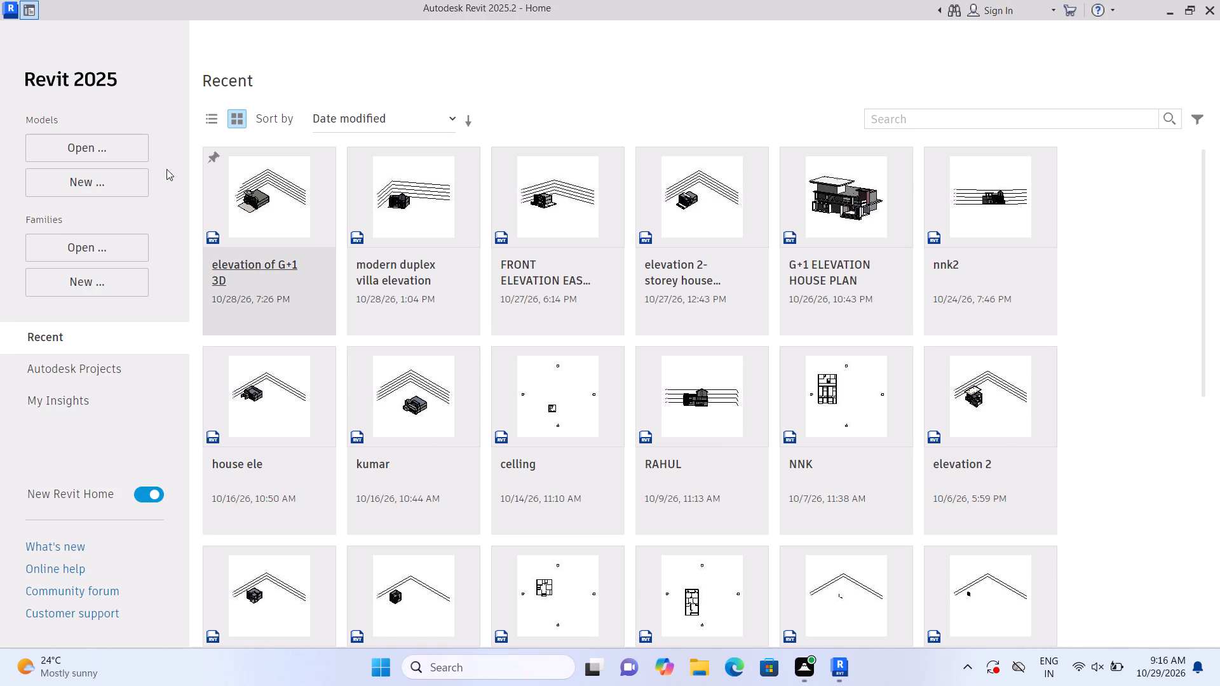
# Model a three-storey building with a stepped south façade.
# Create a new project from the English-Imperial default.rte template.
pyautogui.click(97, 182)
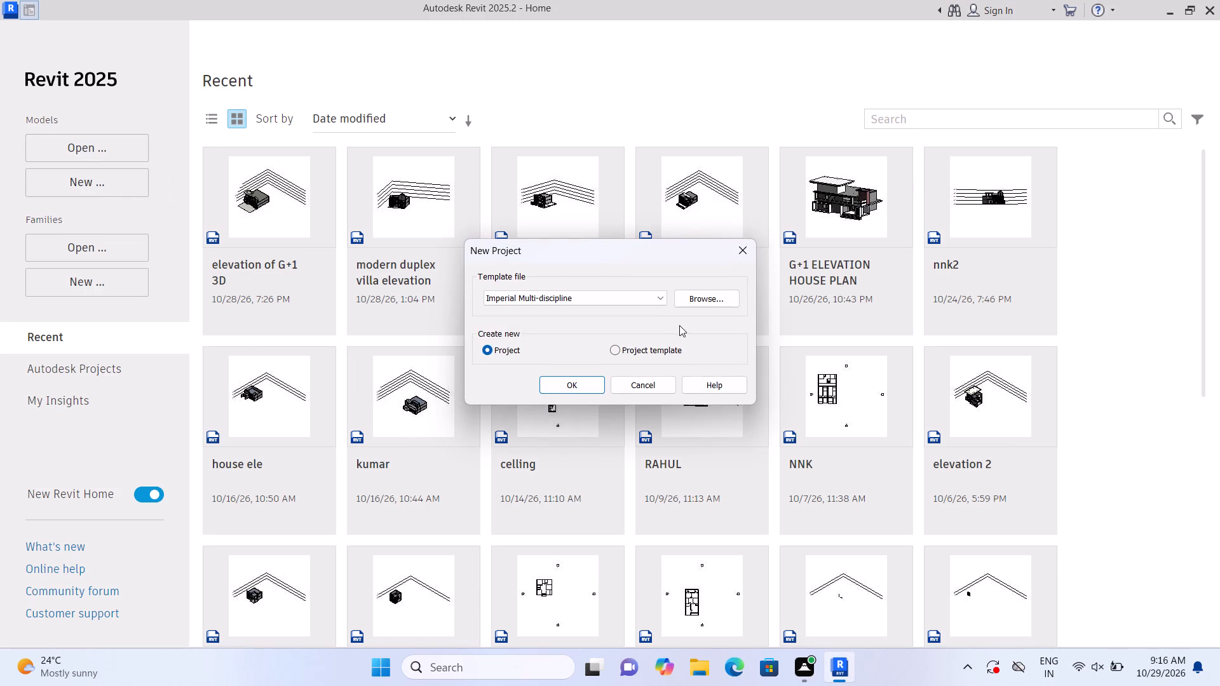
pyautogui.click(713, 303)
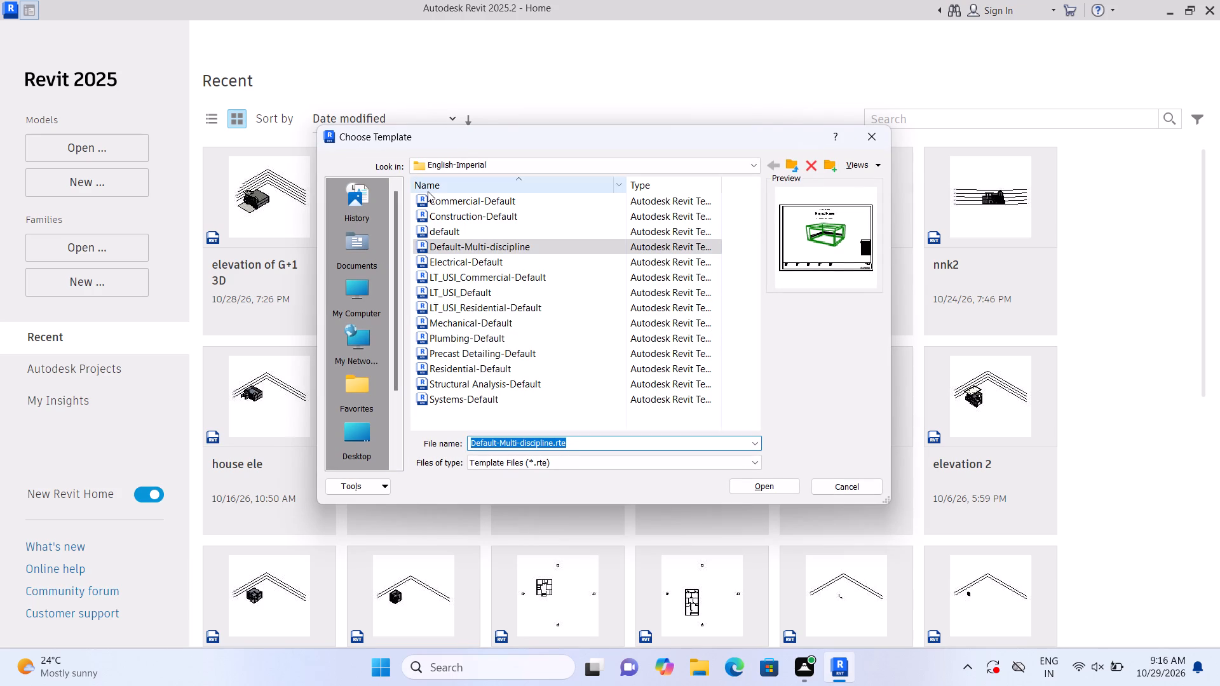
pyautogui.click(471, 231)
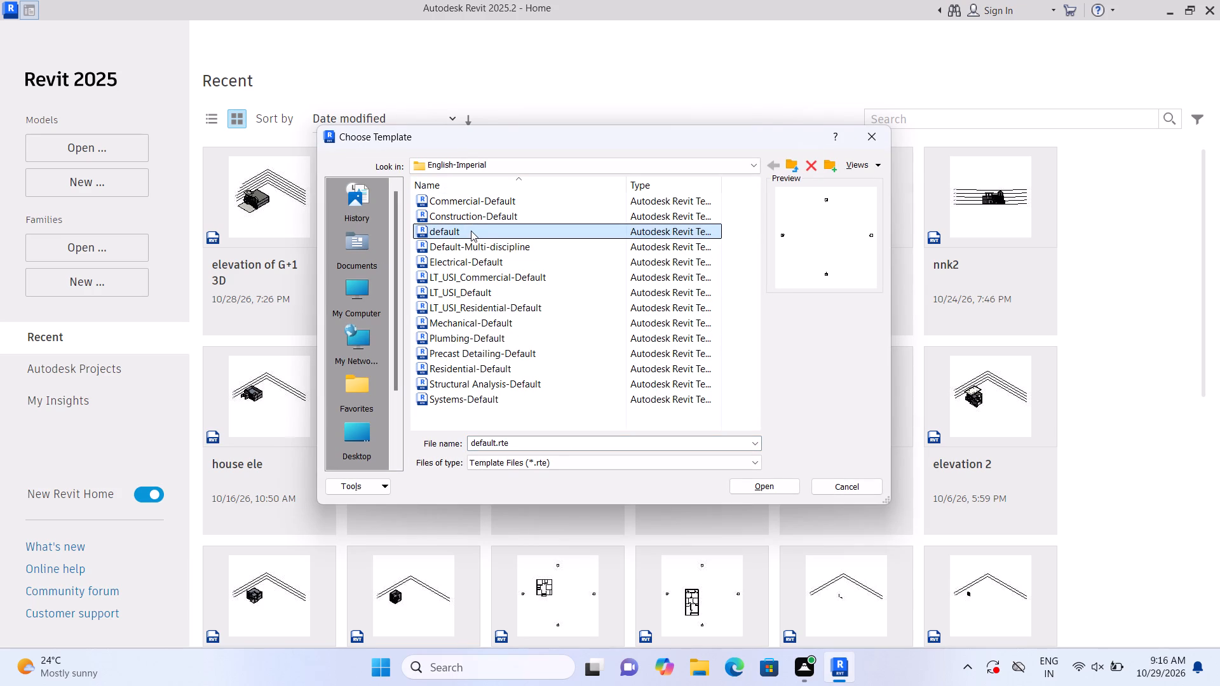
pyautogui.click(765, 488)
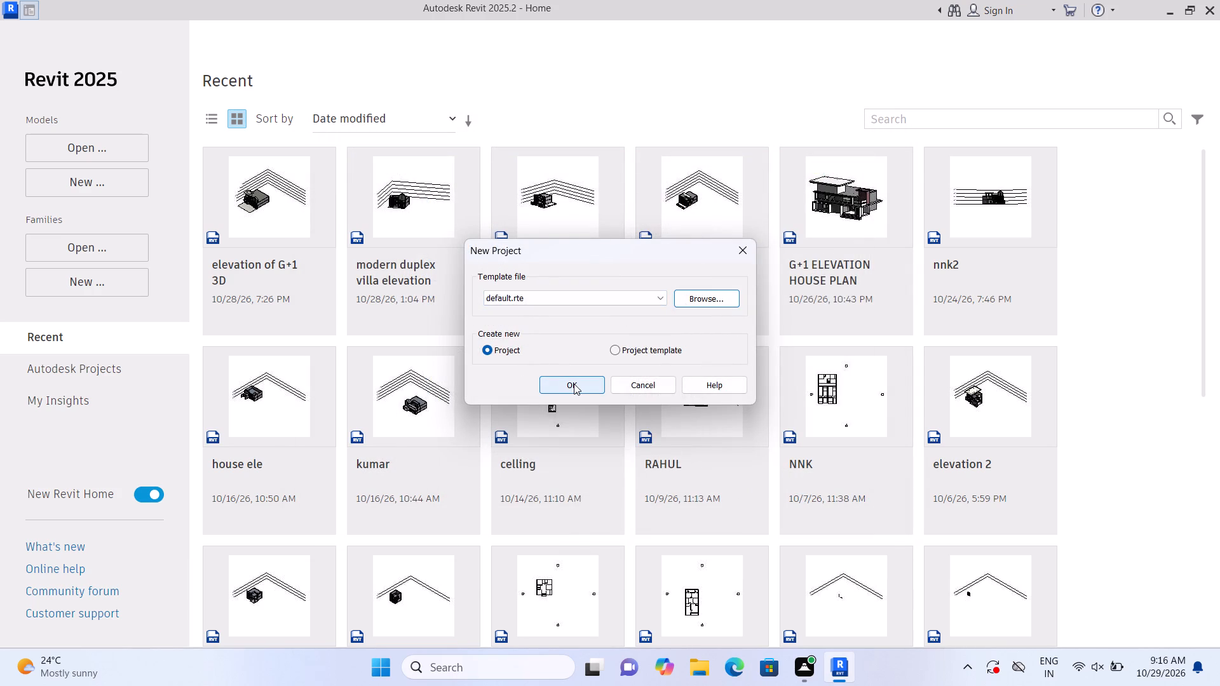
pyautogui.click(574, 384)
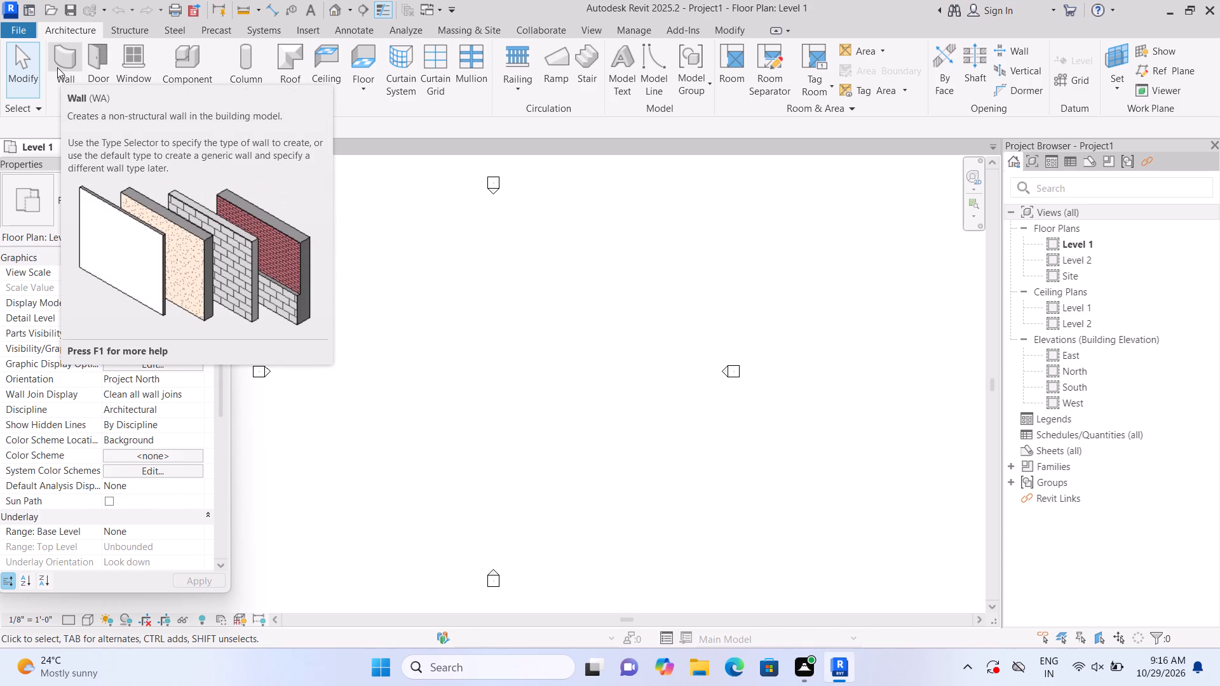
# Set up wall placement by height, unconnected at 10' 0", with the location line at Finish Face: Exterior.
pyautogui.click(67, 51)
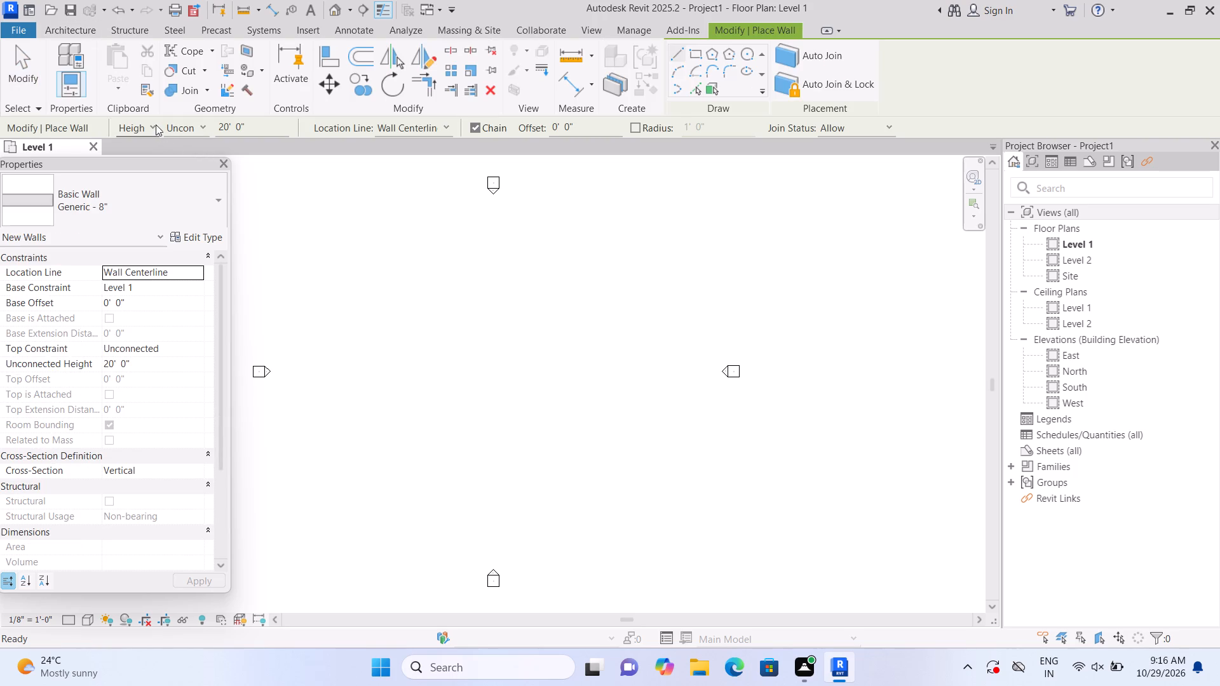
pyautogui.click(153, 122)
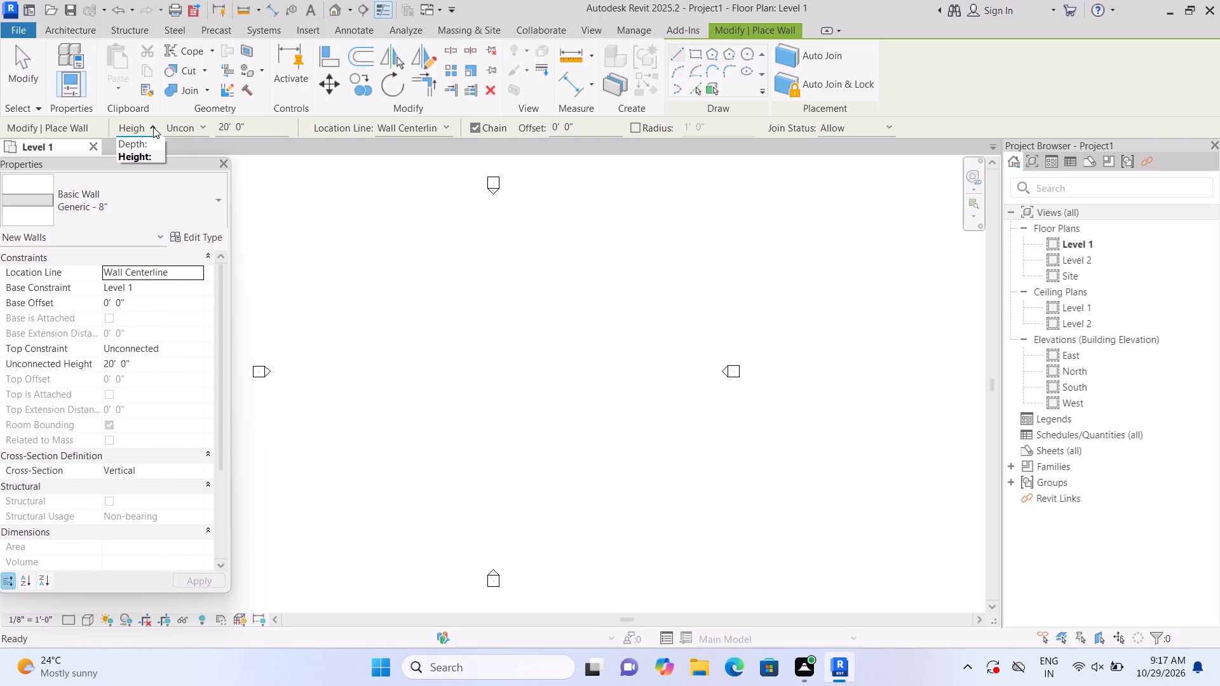
pyautogui.click(155, 153)
pyautogui.click(207, 124)
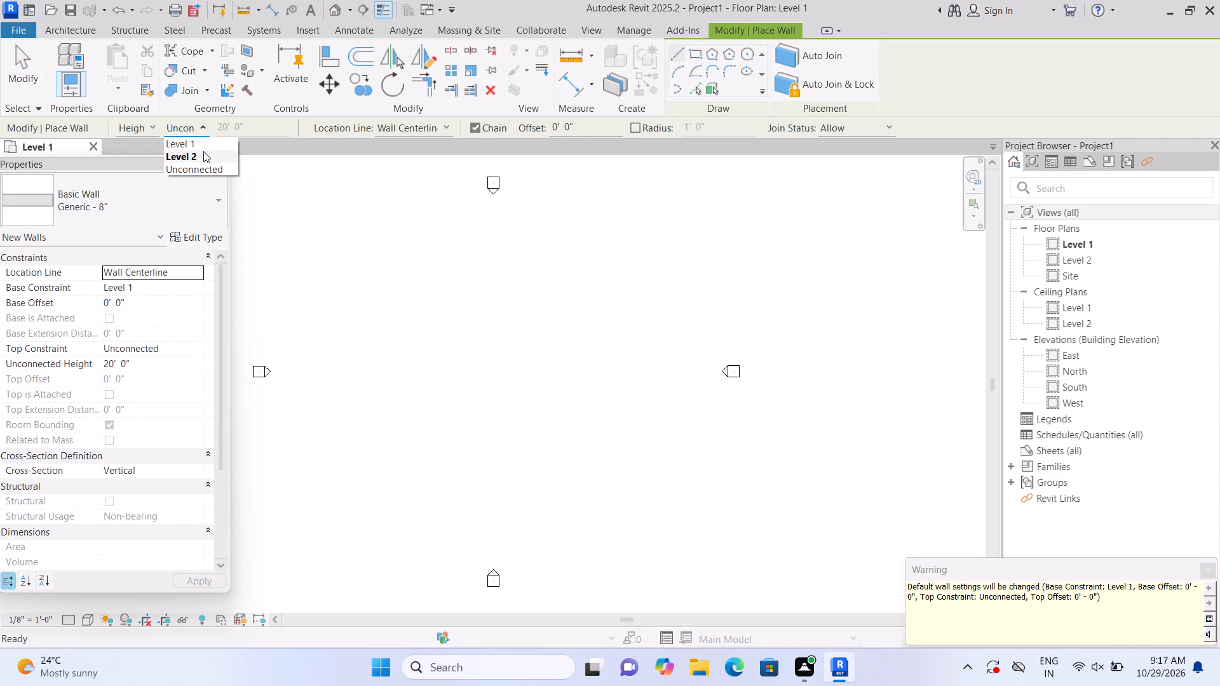
pyautogui.click(203, 151)
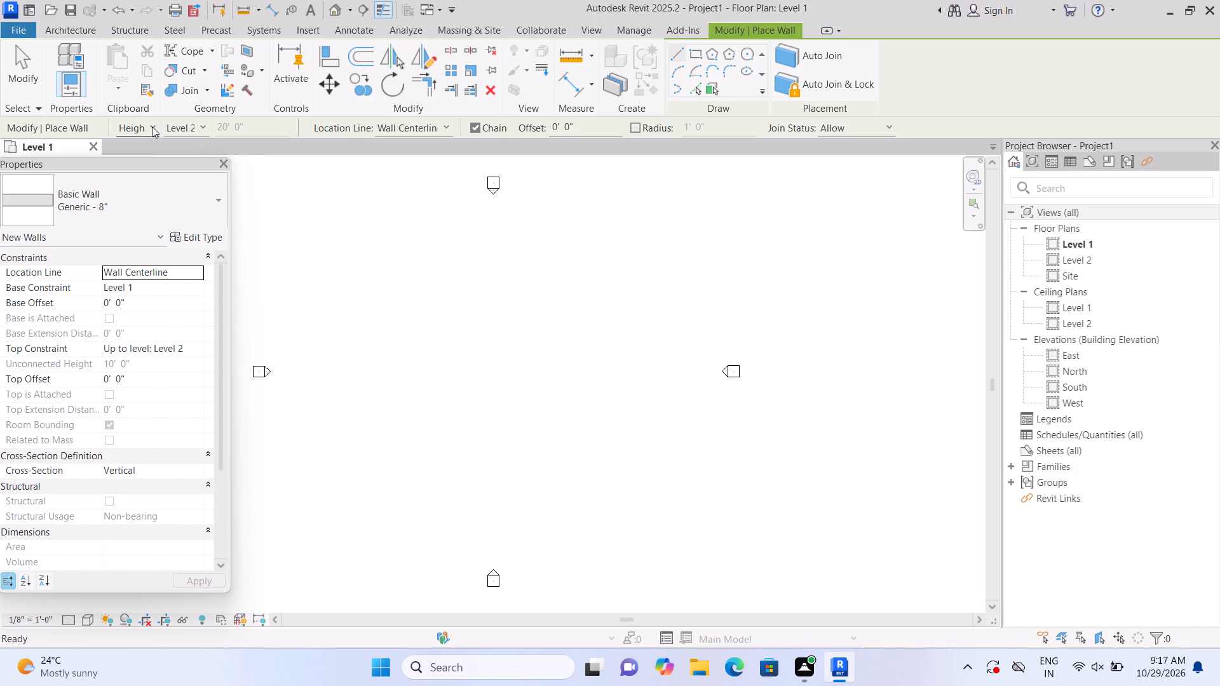
pyautogui.click(152, 126)
pyautogui.click(158, 156)
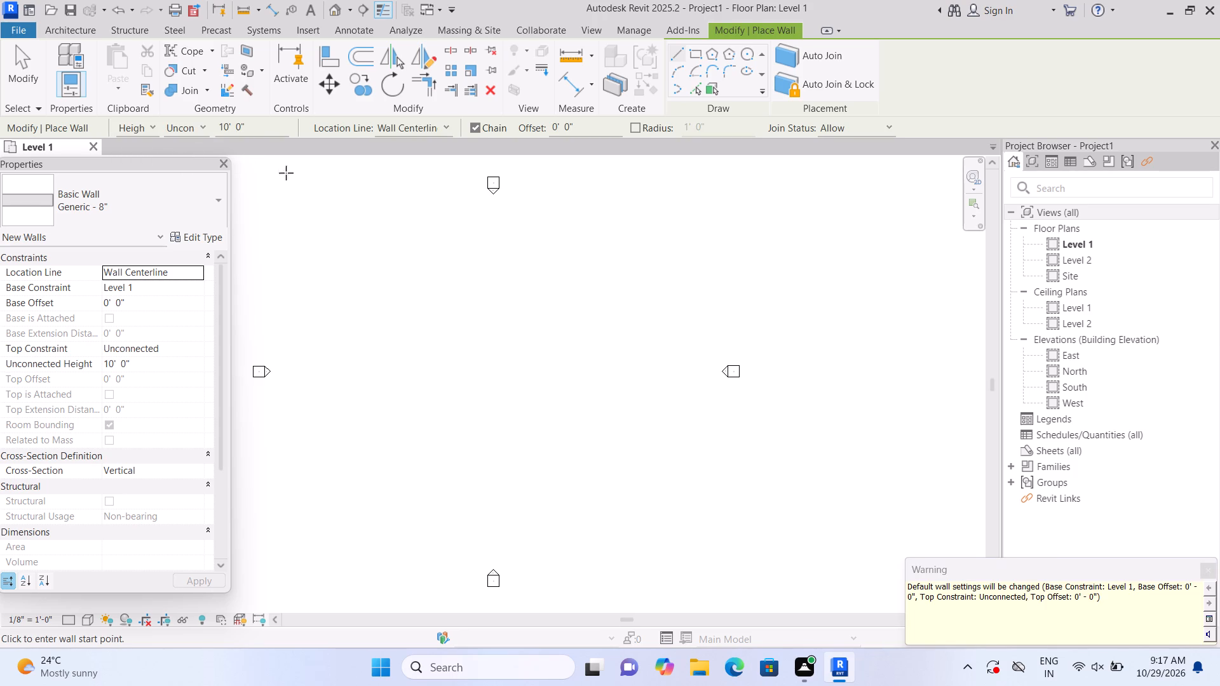
pyautogui.click(445, 123)
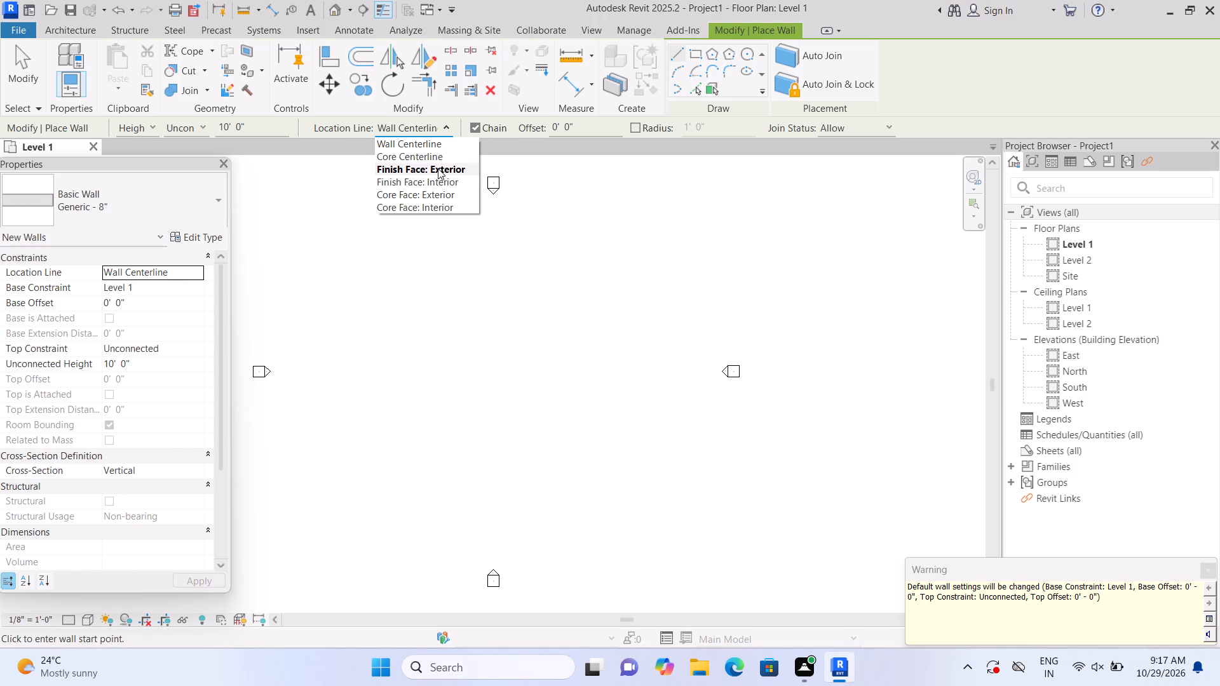
pyautogui.click(438, 168)
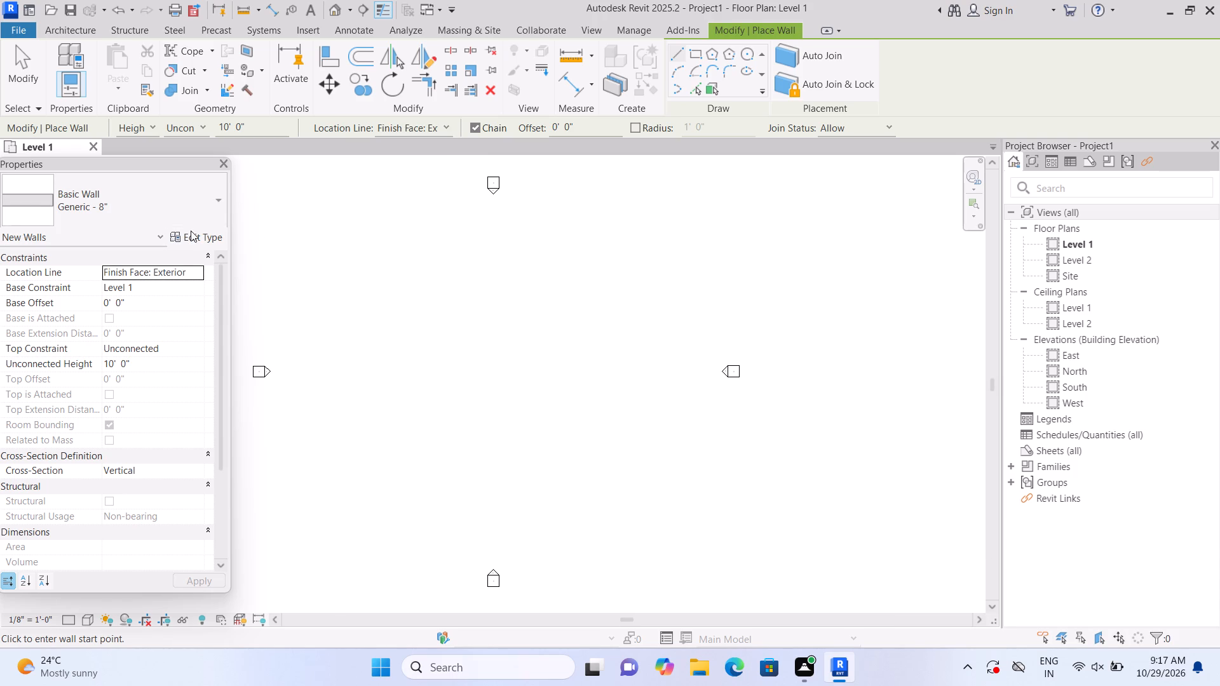
# Duplicate the Generic - 8" basic wall type and name the copy 9".
pyautogui.click(85, 34)
pyautogui.click(64, 59)
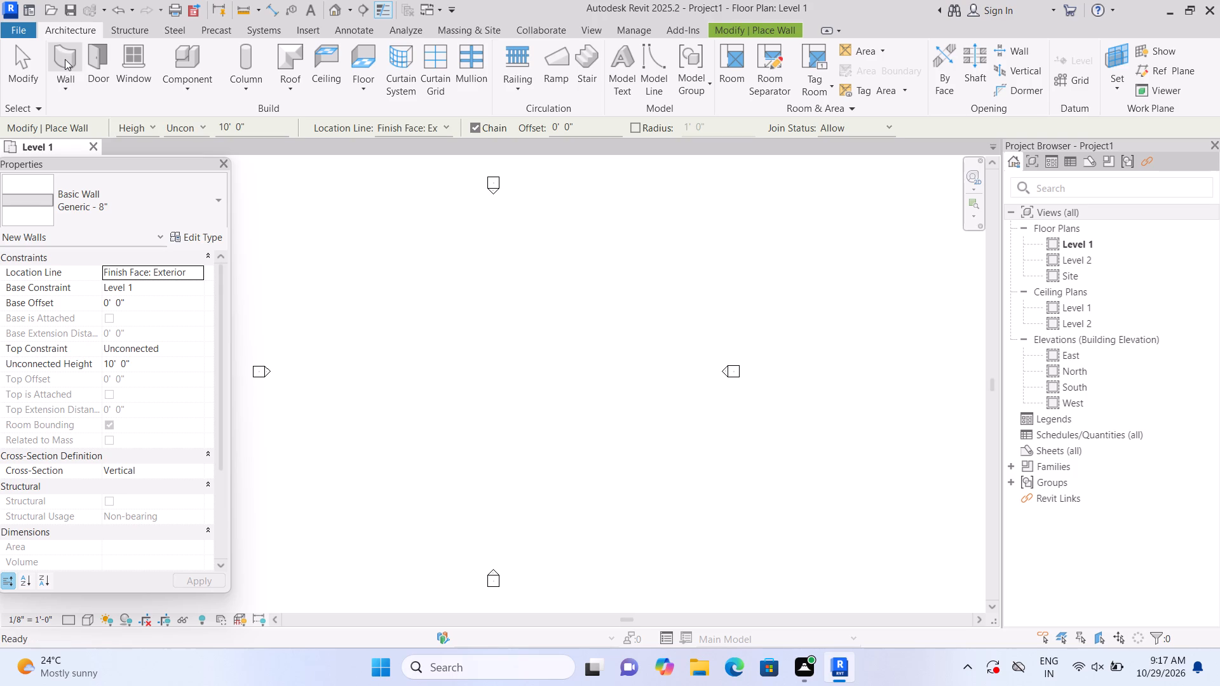
pyautogui.doubleClick(200, 240)
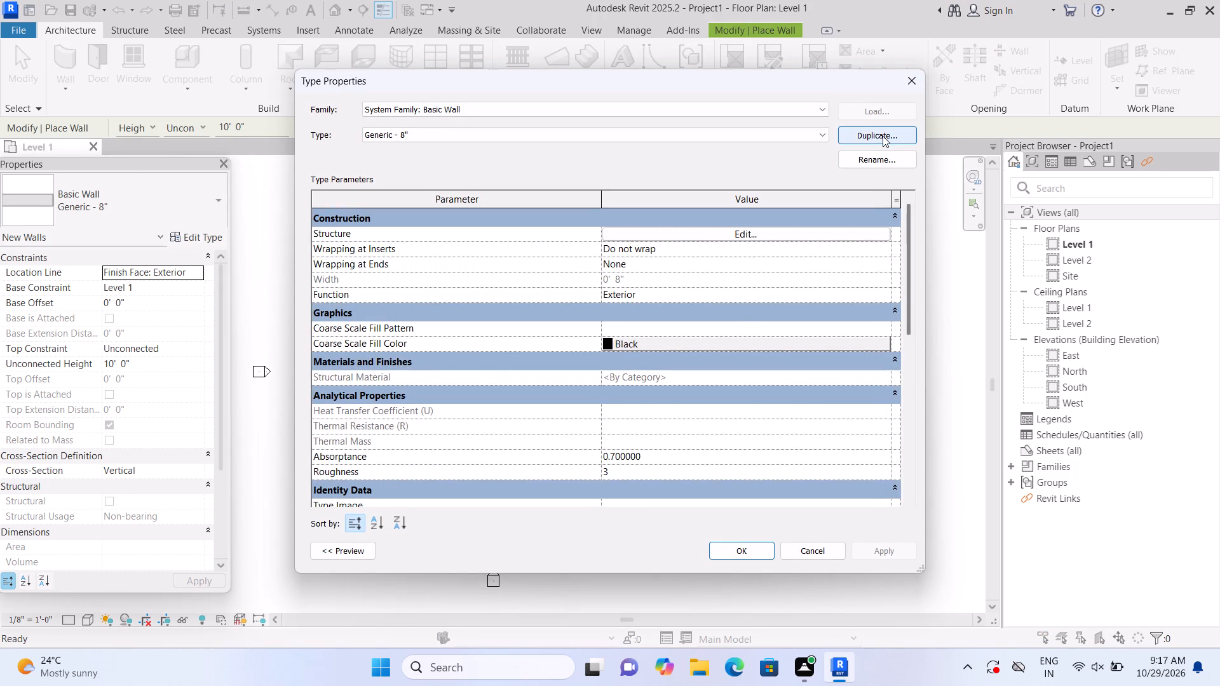
pyautogui.click(883, 136)
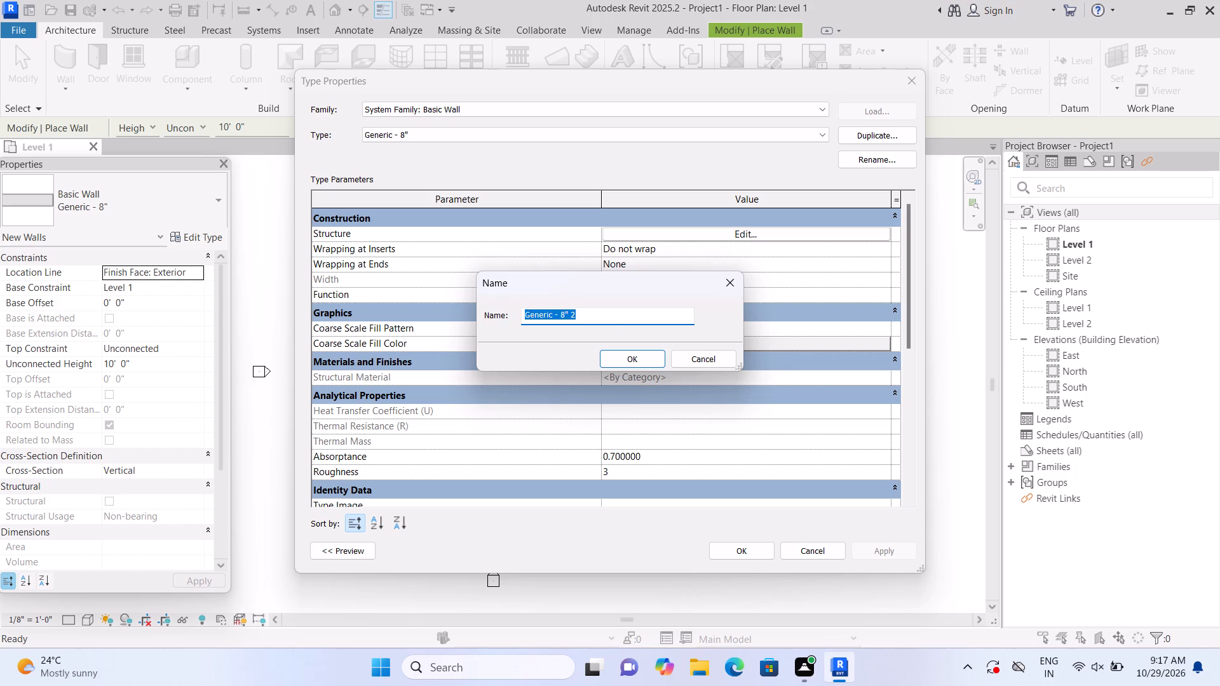
pyautogui.click(621, 316)
pyautogui.press('BackSpace')
pyautogui.press('BackSpace')
pyautogui.press('BackSpace')
pyautogui.press('BackSpace')
pyautogui.press('BackSpace')
pyautogui.press('BackSpace')
pyautogui.press('BackSpace')
pyautogui.press('BackSpace')
pyautogui.press('BackSpace')
pyautogui.press('BackSpace')
pyautogui.press('BackSpace')
pyautogui.press('BackSpace')
pyautogui.press('BackSpace')
pyautogui.press('BackSpace')
pyautogui.press('BackSpace')
pyautogui.press('BackSpace')
pyautogui.press('BackSpace')
pyautogui.press('BackSpace')
pyautogui.press('BackSpace')
pyautogui.press('BackSpace')
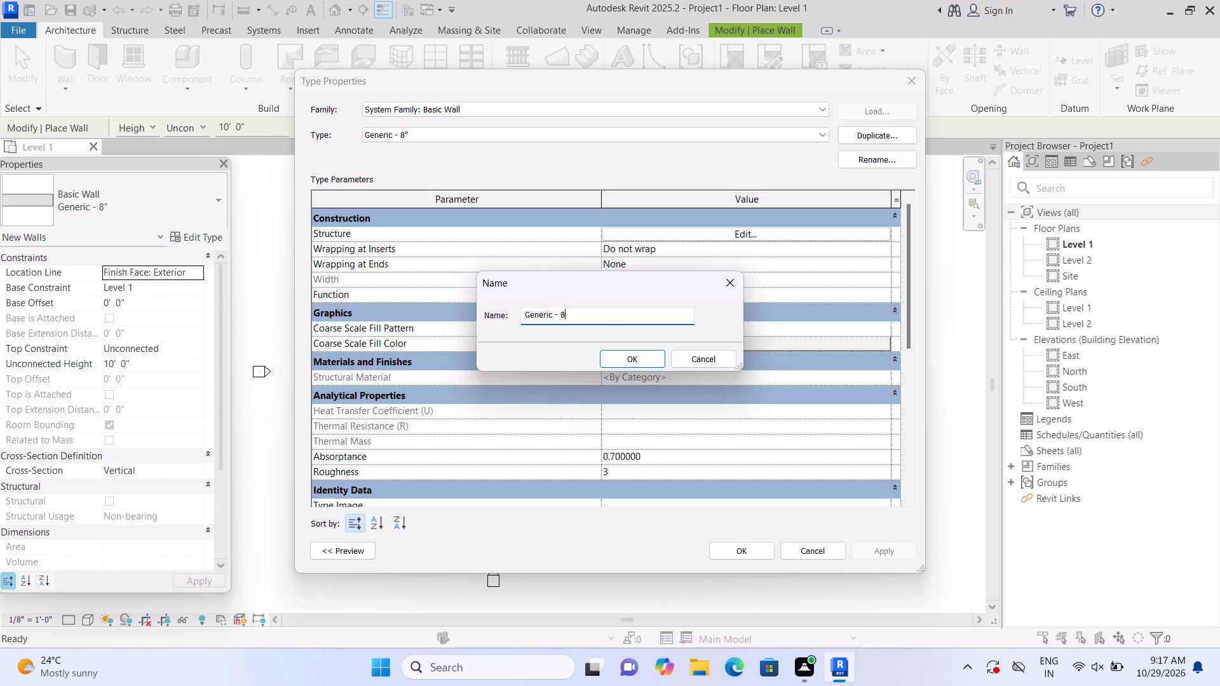
pyautogui.write('9"')
pyautogui.click(631, 354)
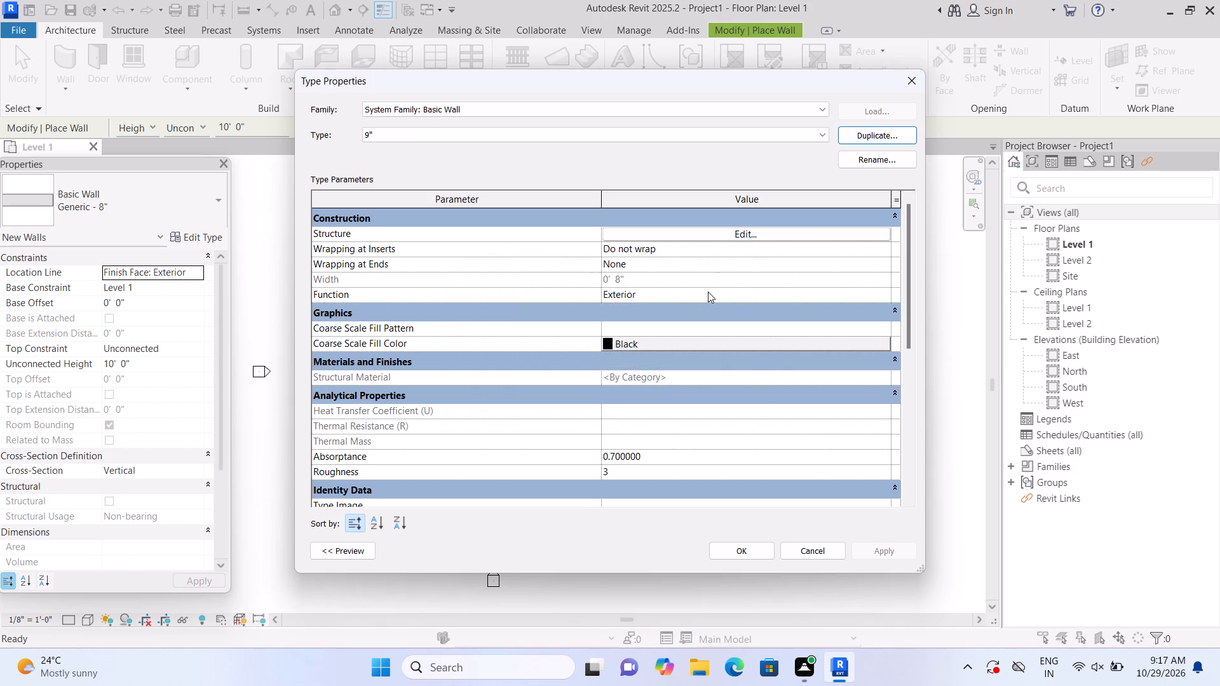
# Set the structure layer thickness of the 9" wall type to 9".
pyautogui.click(750, 230)
pyautogui.click(617, 231)
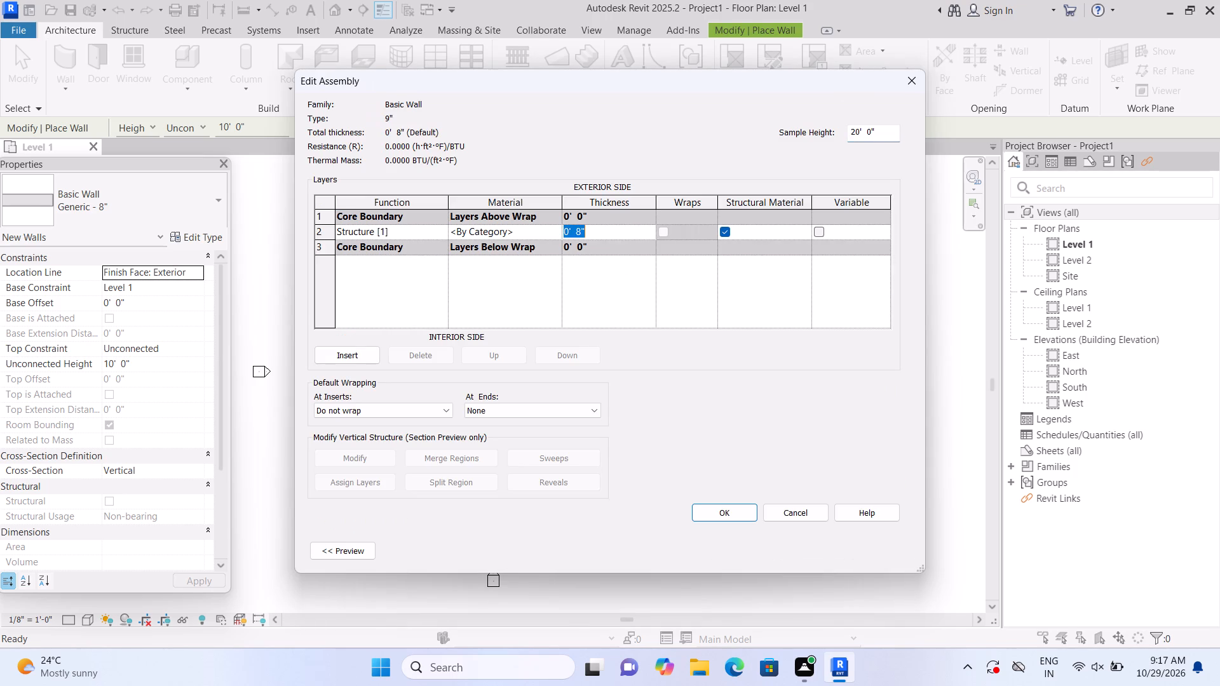
pyautogui.press('BackSpace')
pyautogui.press('9')
pyautogui.hotkey('shift', '"')
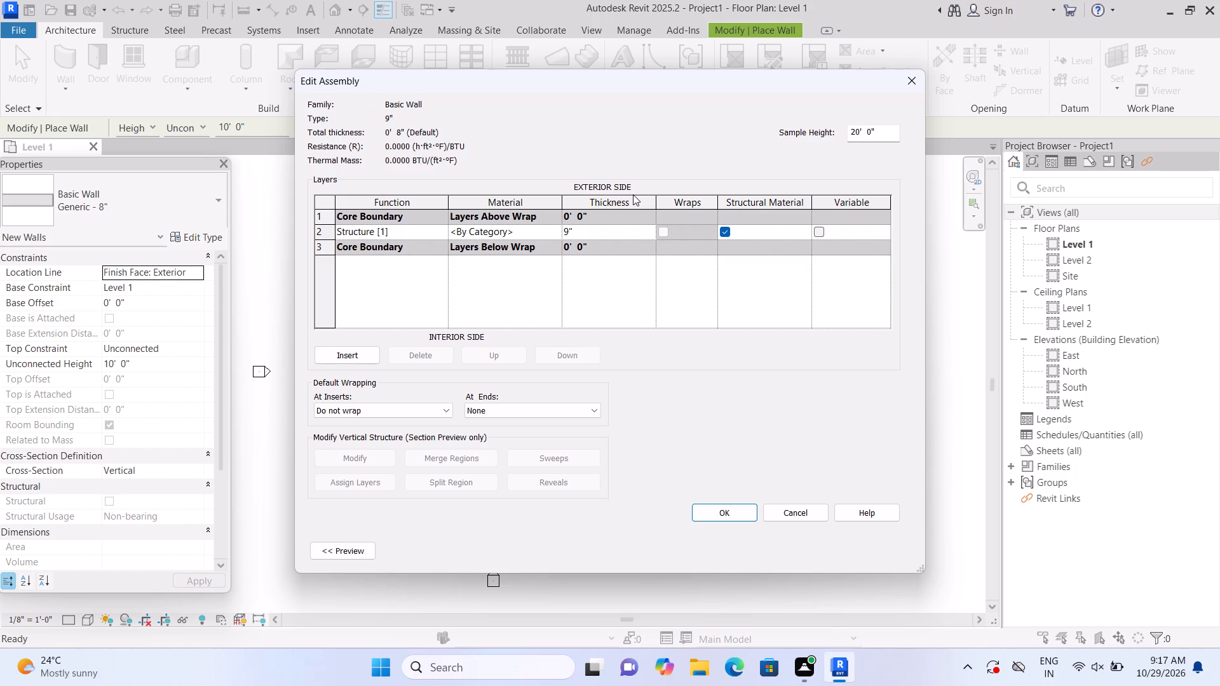
pyautogui.press('Return')
pyautogui.click(731, 507)
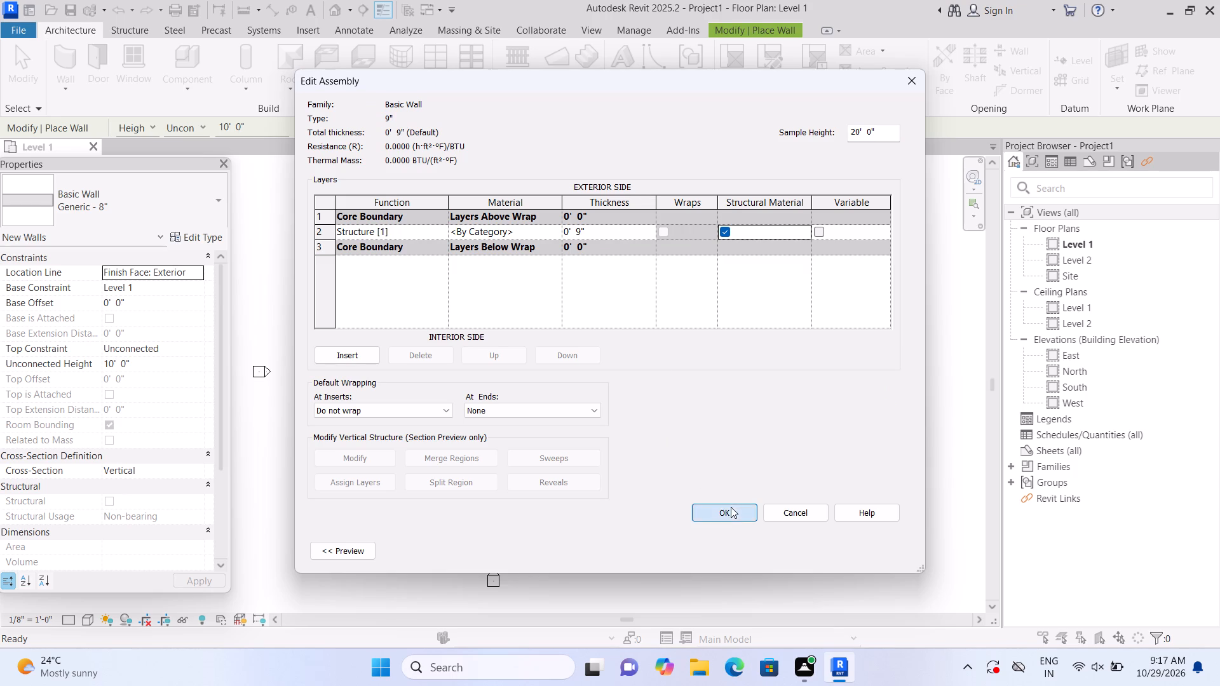
pyautogui.click(883, 546)
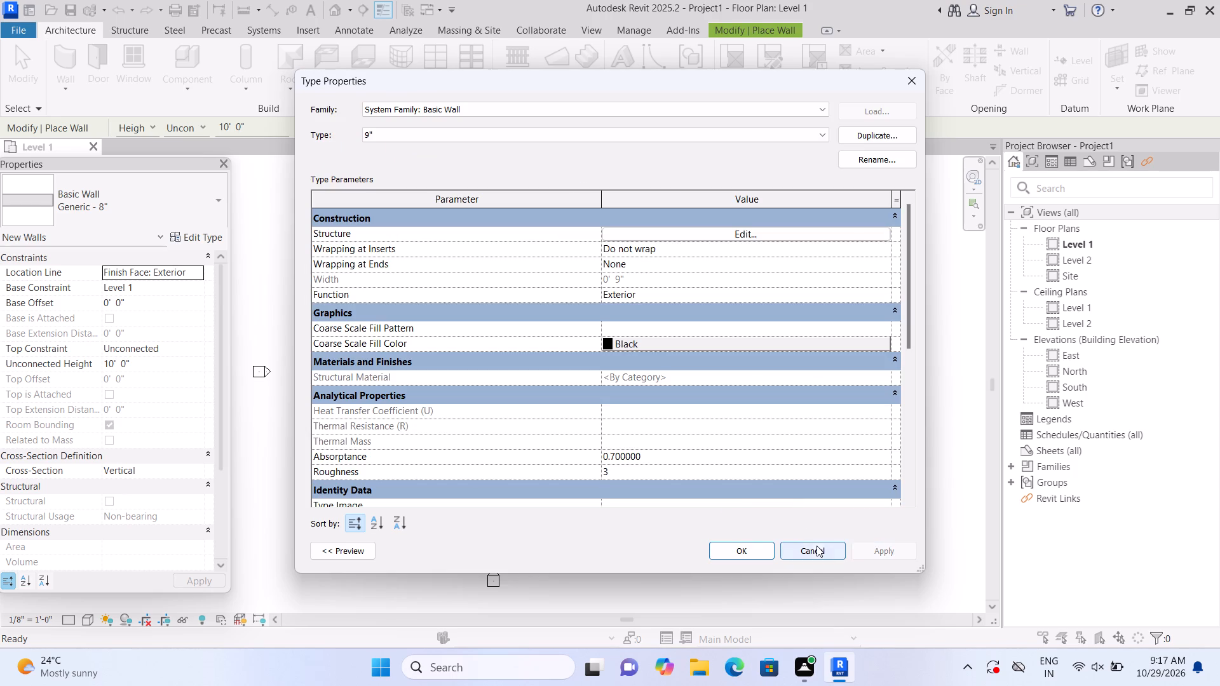
pyautogui.click(752, 547)
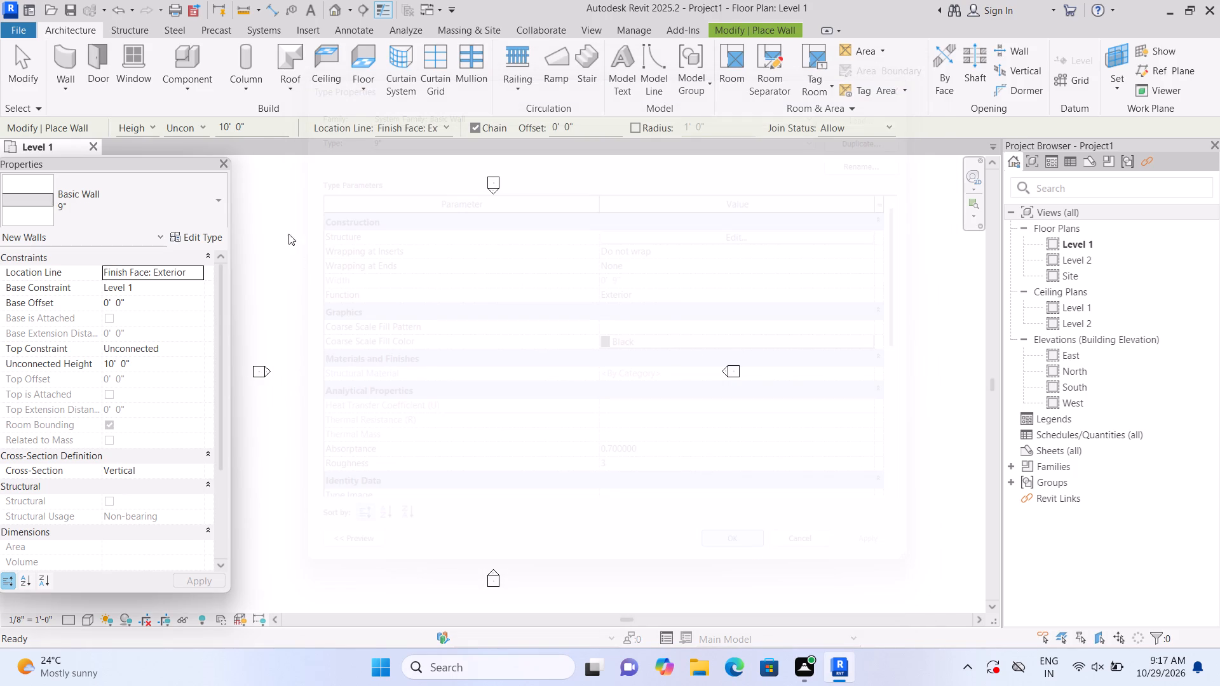
# Duplicate the 9" basic wall type and name the copy 4.5".
pyautogui.click(194, 236)
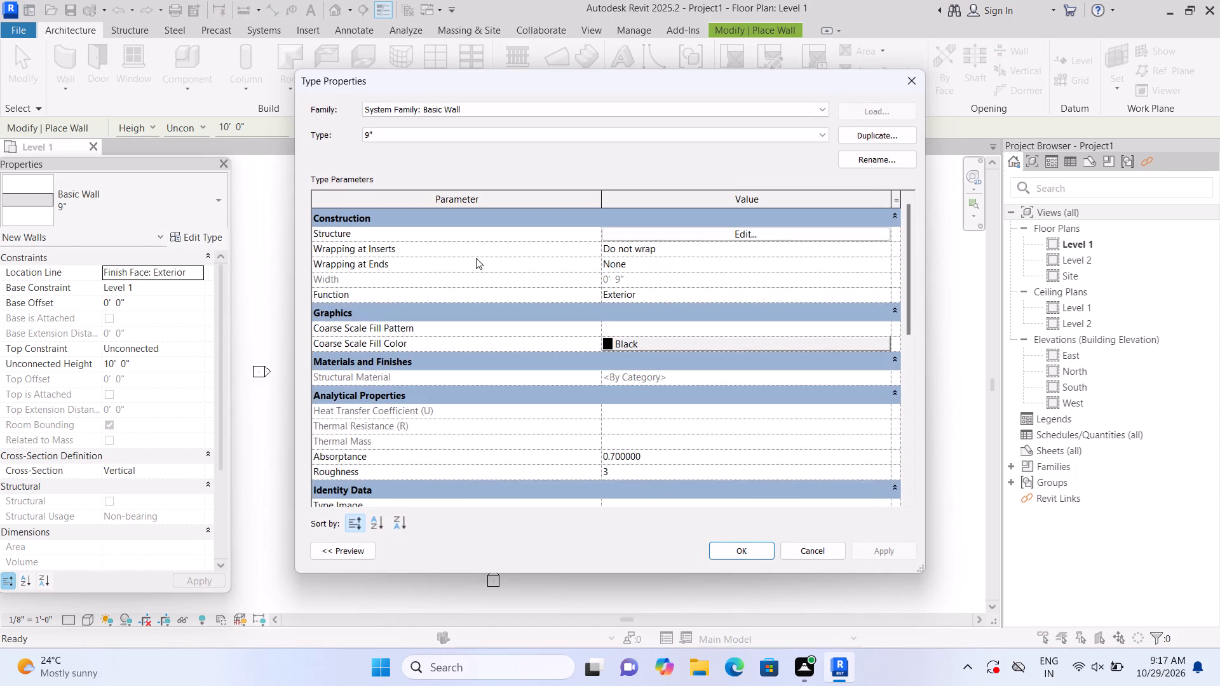
pyautogui.click(906, 136)
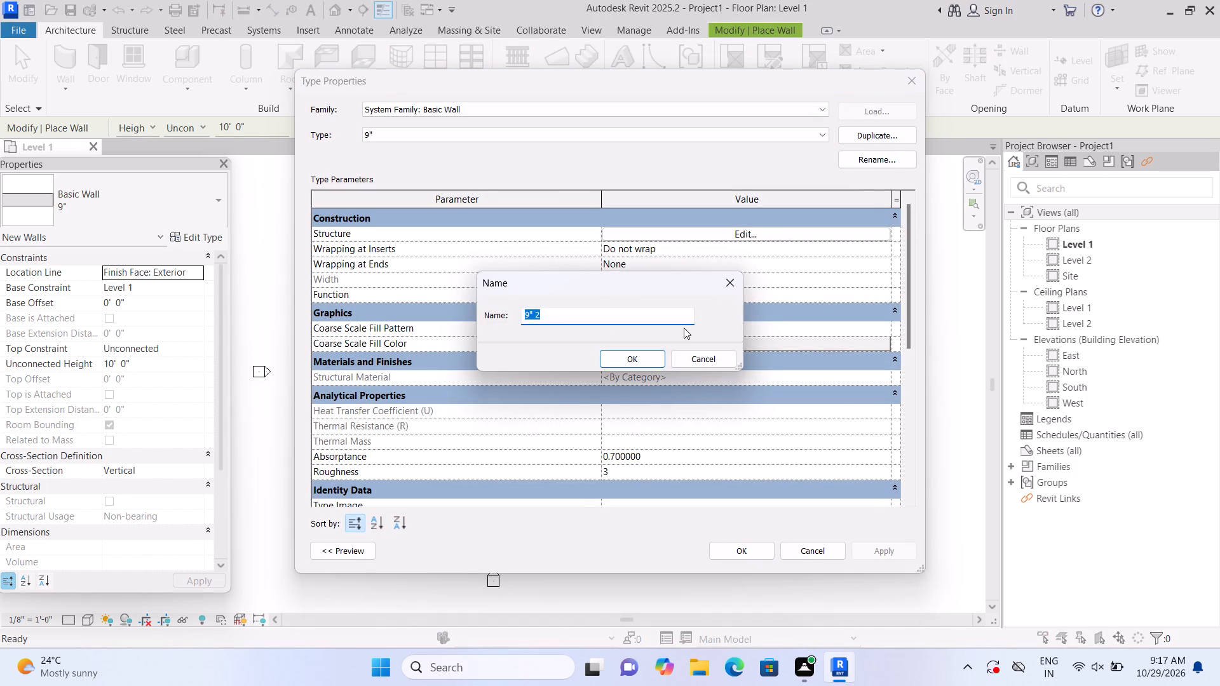
pyautogui.click(682, 312)
pyautogui.press('BackSpace')
pyautogui.press('BackSpace')
pyautogui.press('BackSpace')
pyautogui.press('BackSpace')
pyautogui.press('BackSpace')
pyautogui.press('BackSpace')
pyautogui.press('BackSpace')
pyautogui.press('BackSpace')
pyautogui.press('BackSpace')
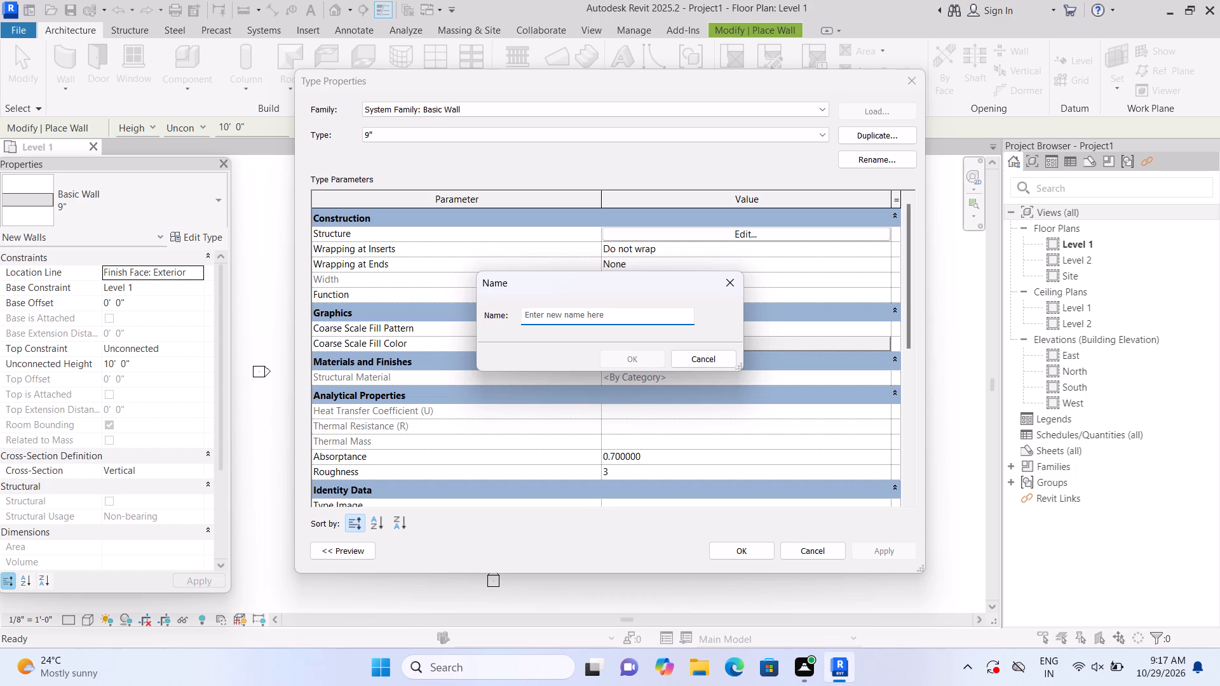
pyautogui.write('4.5"')
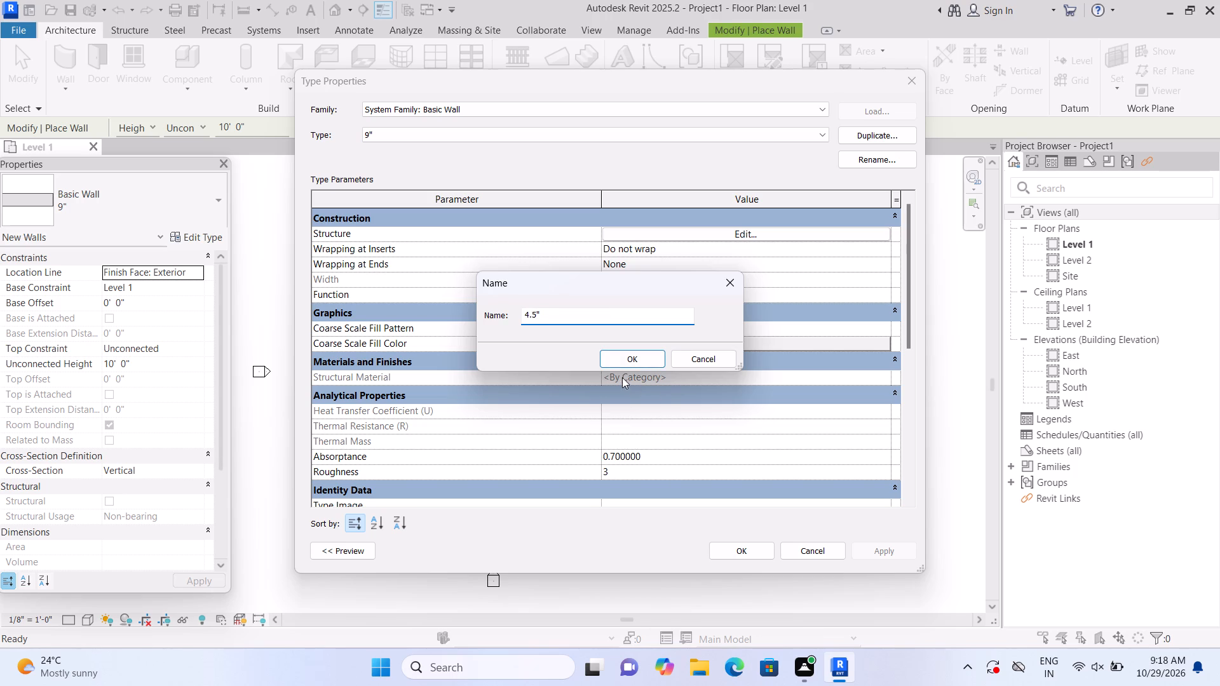
pyautogui.click(628, 361)
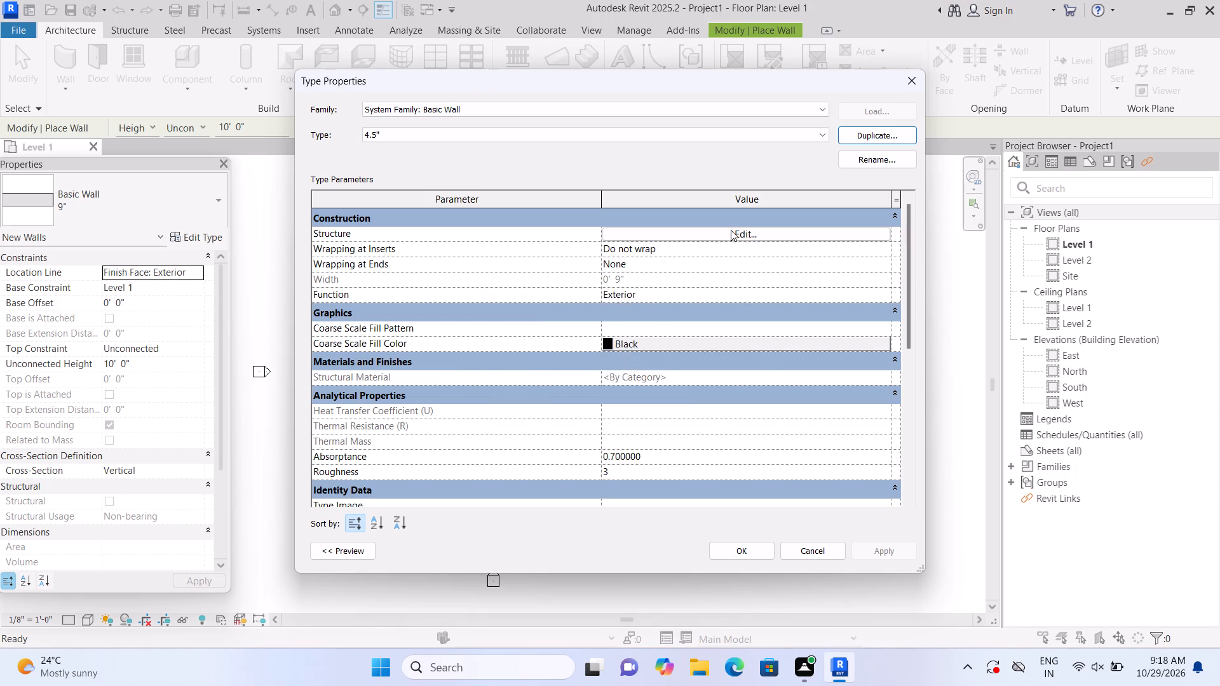
# Set the structure layer thickness of the 4.5" wall type to 4.5".
pyautogui.click(736, 235)
pyautogui.click(631, 233)
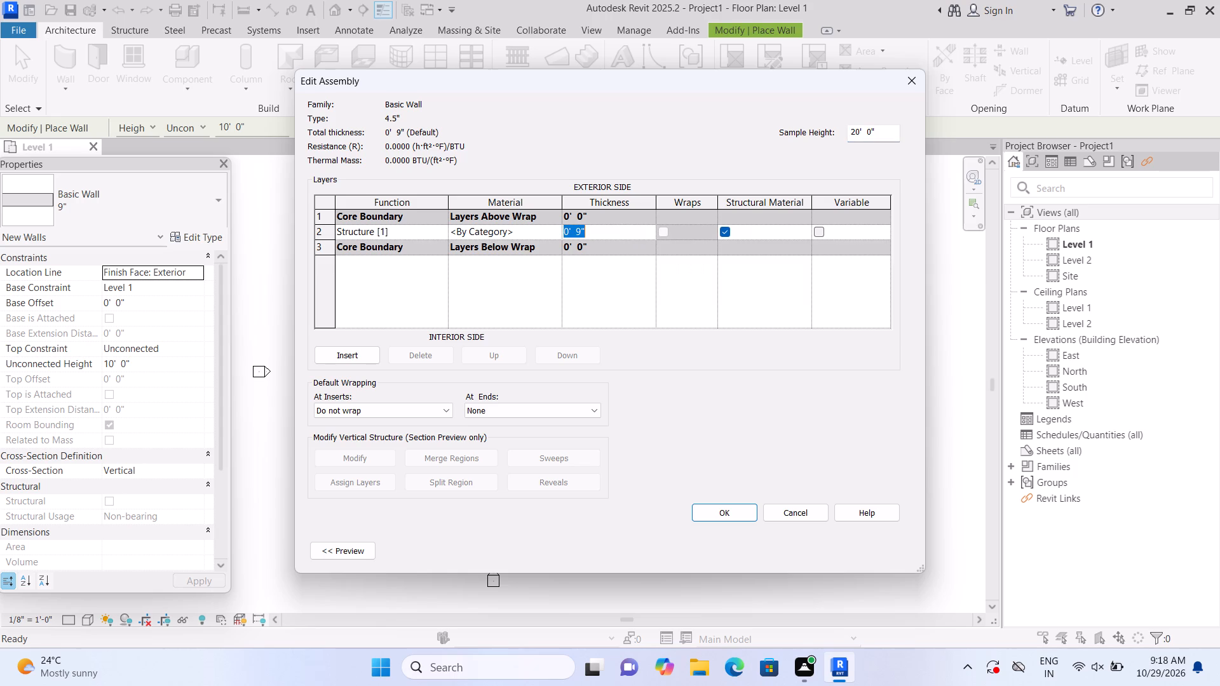
pyautogui.press('BackSpace')
pyautogui.write('4.5"')
pyautogui.press('Return')
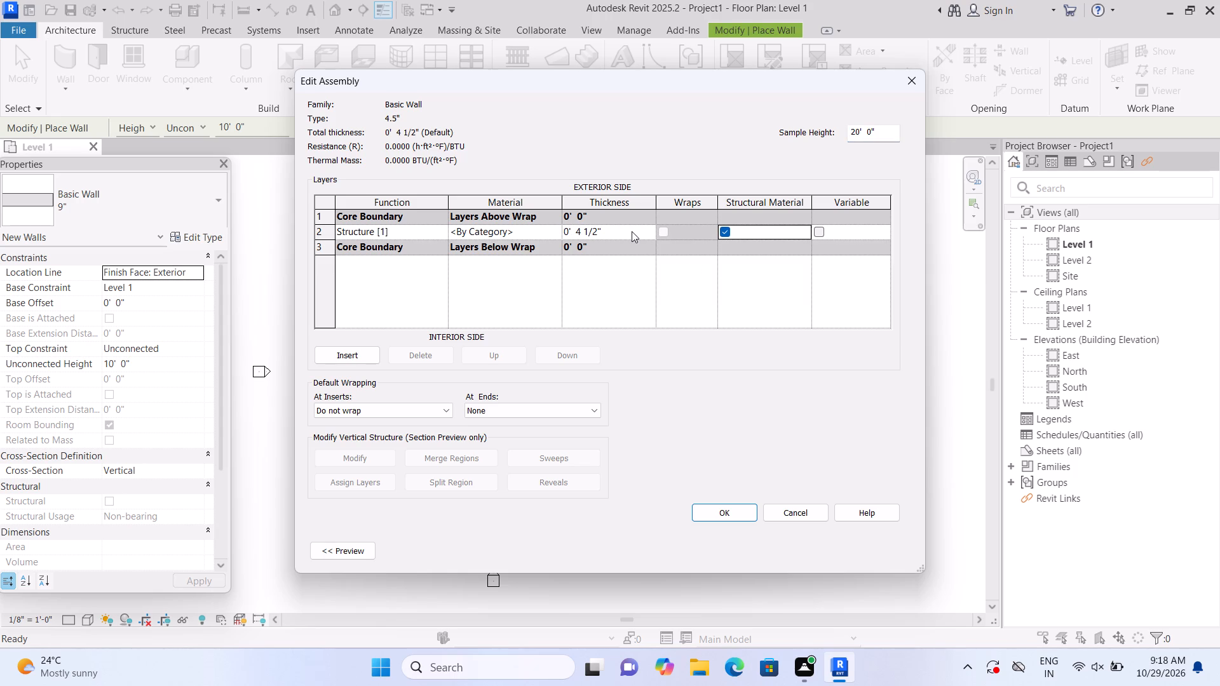
pyautogui.click(731, 506)
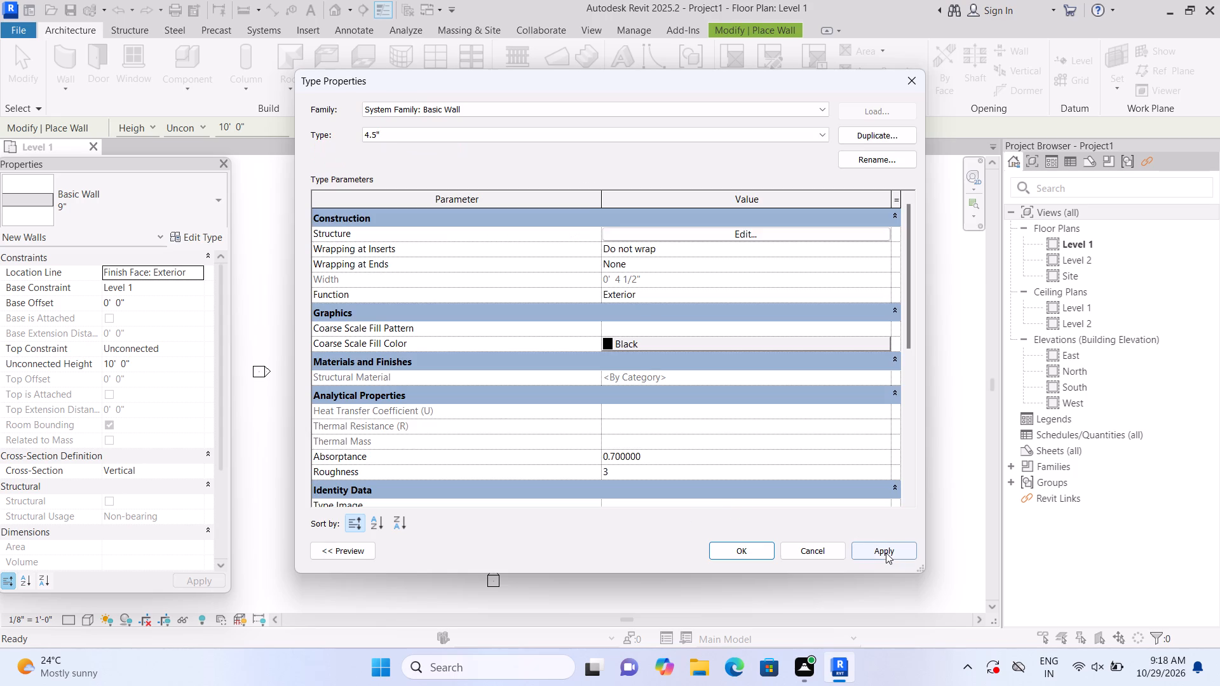
pyautogui.click(886, 553)
pyautogui.click(766, 549)
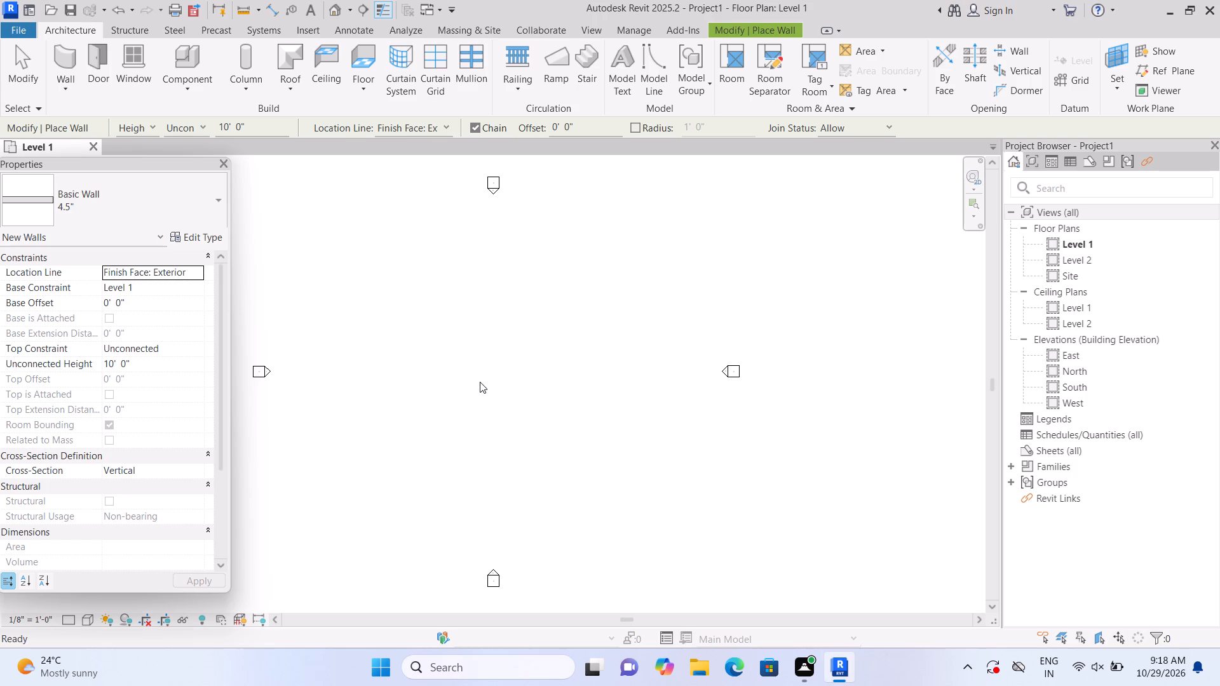
# Restart the Wall tool for placing walls on the Level 1 floor plan.
pyautogui.click(65, 57)
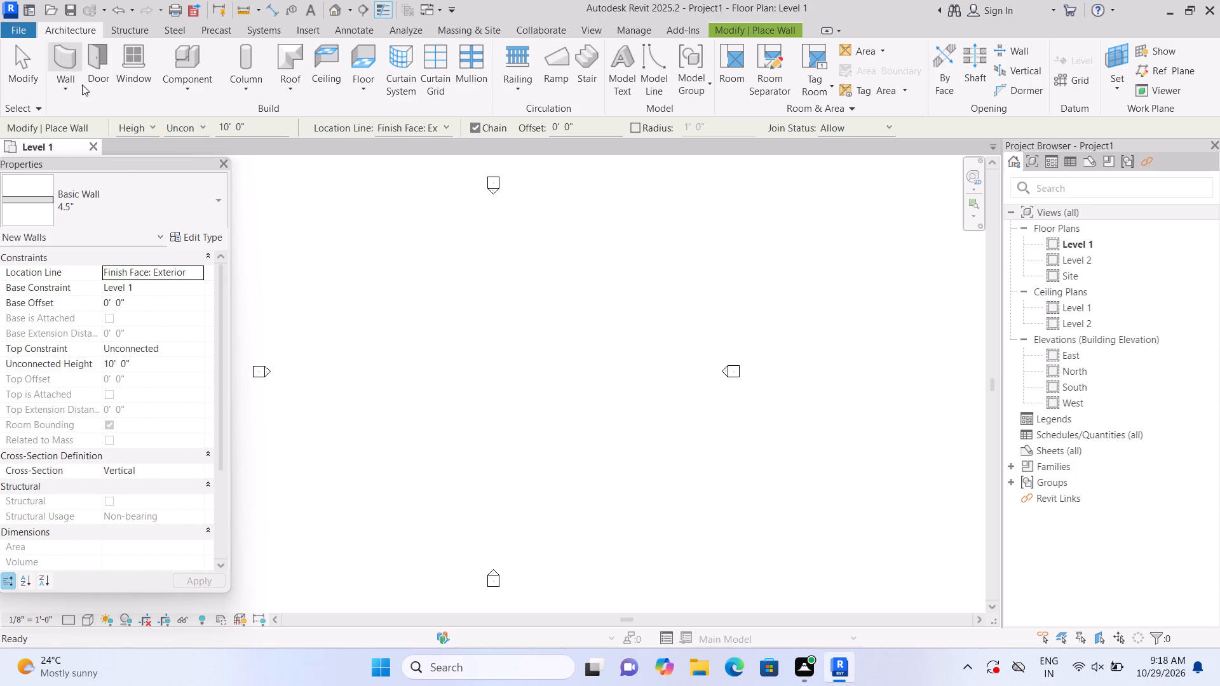
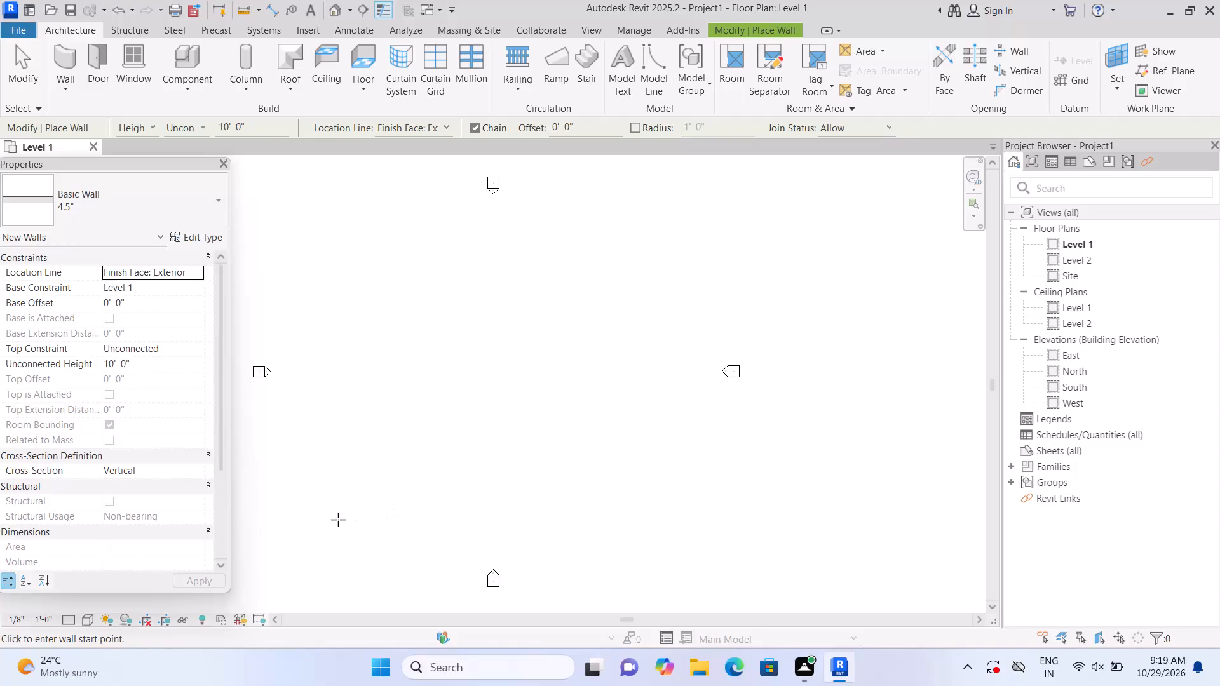
# Using the 9" basic wall type, draw a 30' horizontal wall in the lower part of the plan.
pyautogui.click(338, 520)
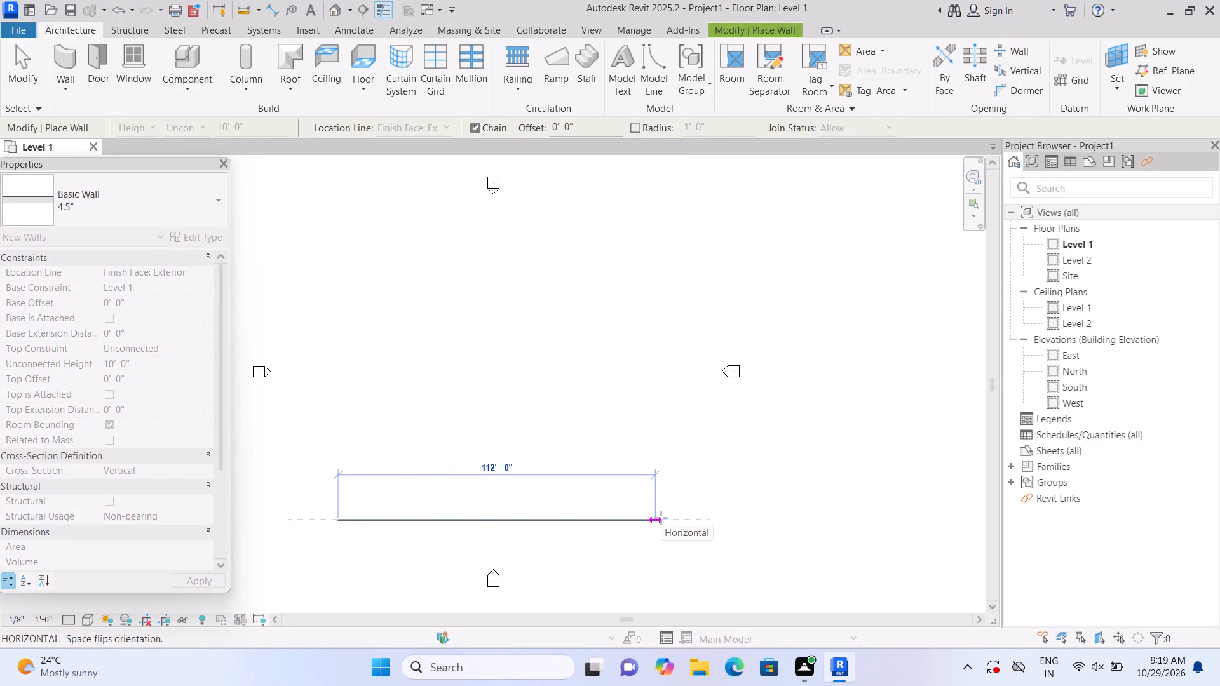
pyautogui.press('Escape')
pyautogui.click(213, 203)
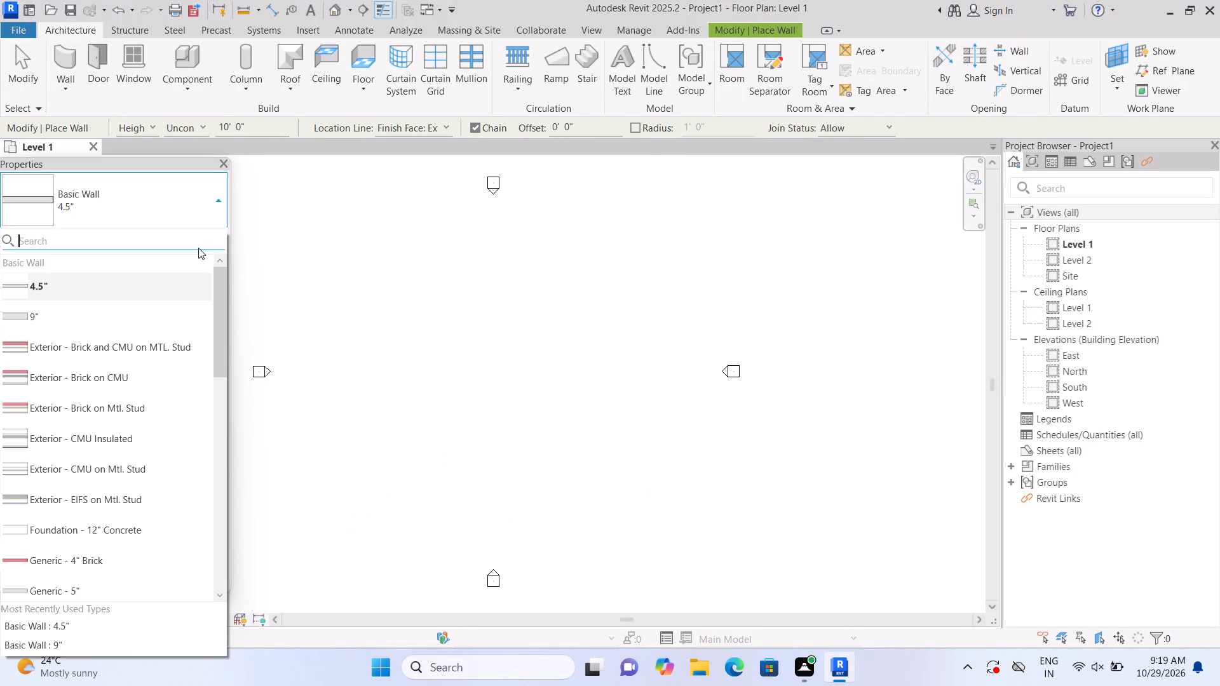
pyautogui.click(182, 323)
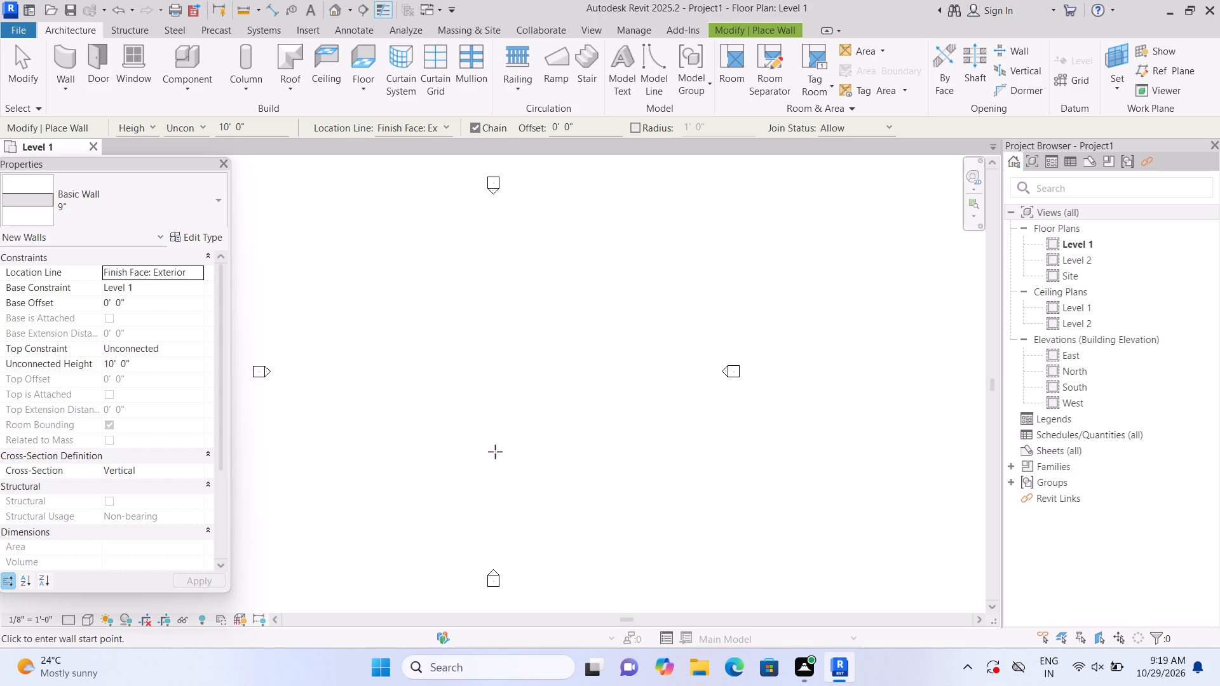
pyautogui.click(318, 505)
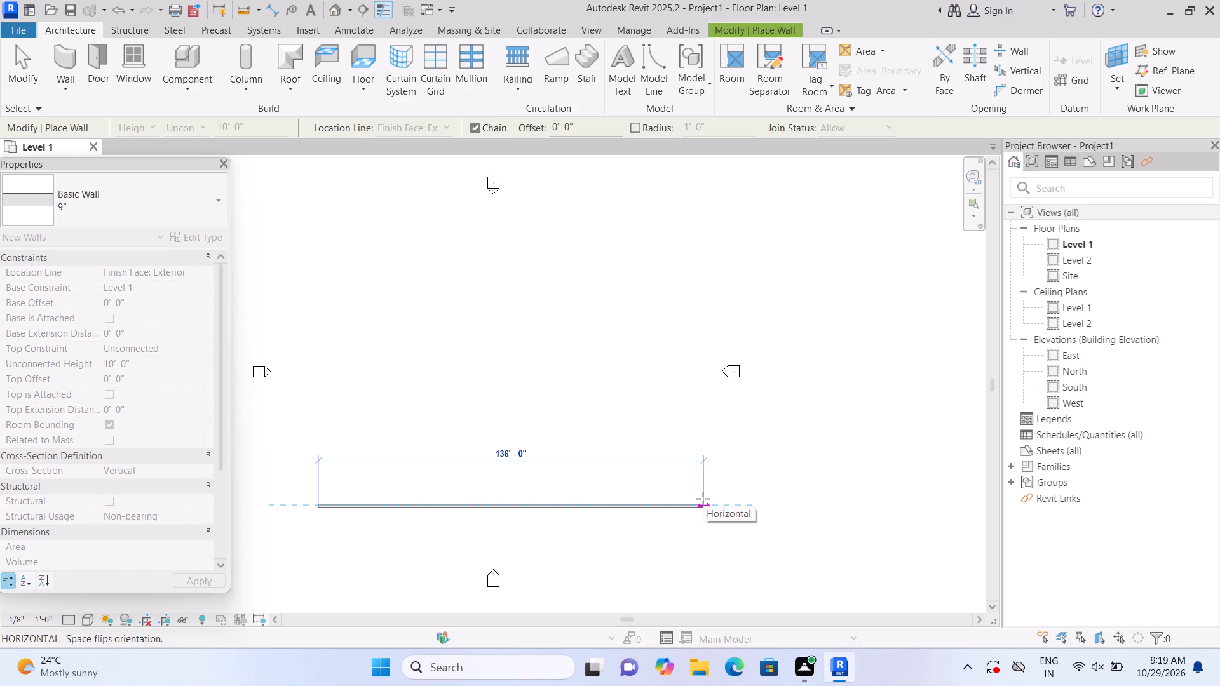
pyautogui.write("30'")
pyautogui.press('Return')
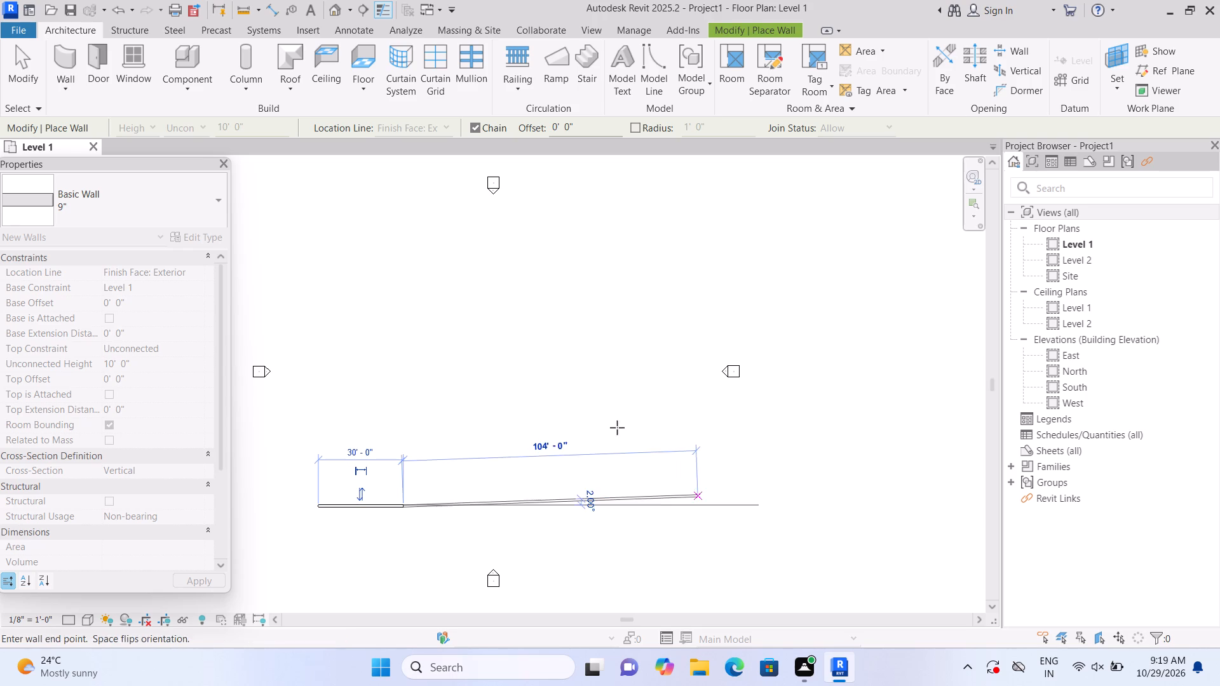
pyautogui.scroll(1, 396, 419)
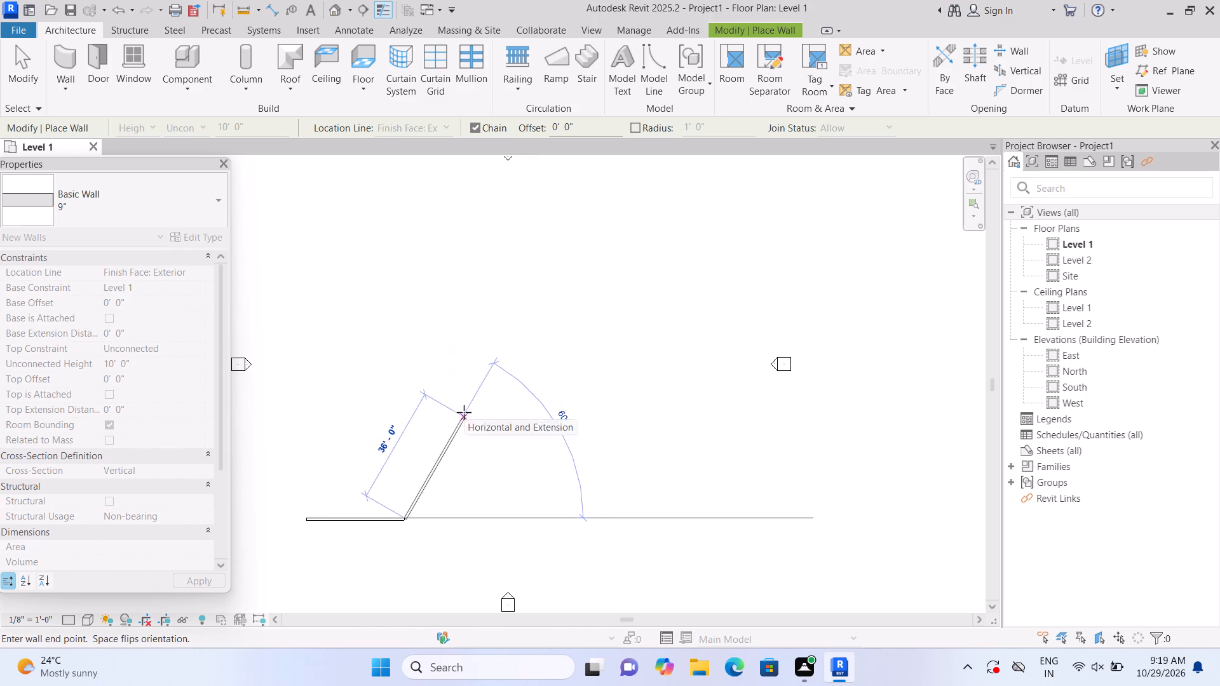
pyautogui.press('Escape')
# Draw a 58' vertical 9" wall upward from the east end of the horizontal wall.
pyautogui.scroll(2, 298, 575)
pyautogui.scroll(2, 335, 525)
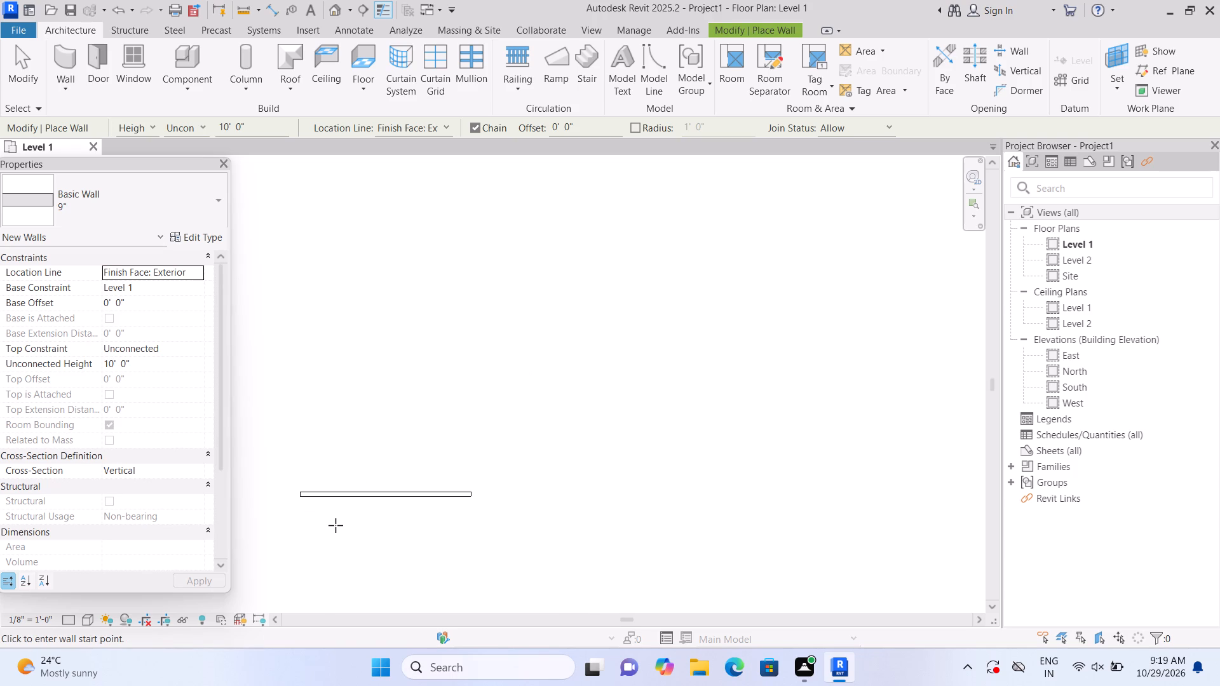
pyautogui.moveTo(297, 536); pyautogui.dragTo(492, 521, button='middle')
pyautogui.middleClick(492, 521)
pyautogui.scroll(3, 573, 511)
pyautogui.click(713, 458)
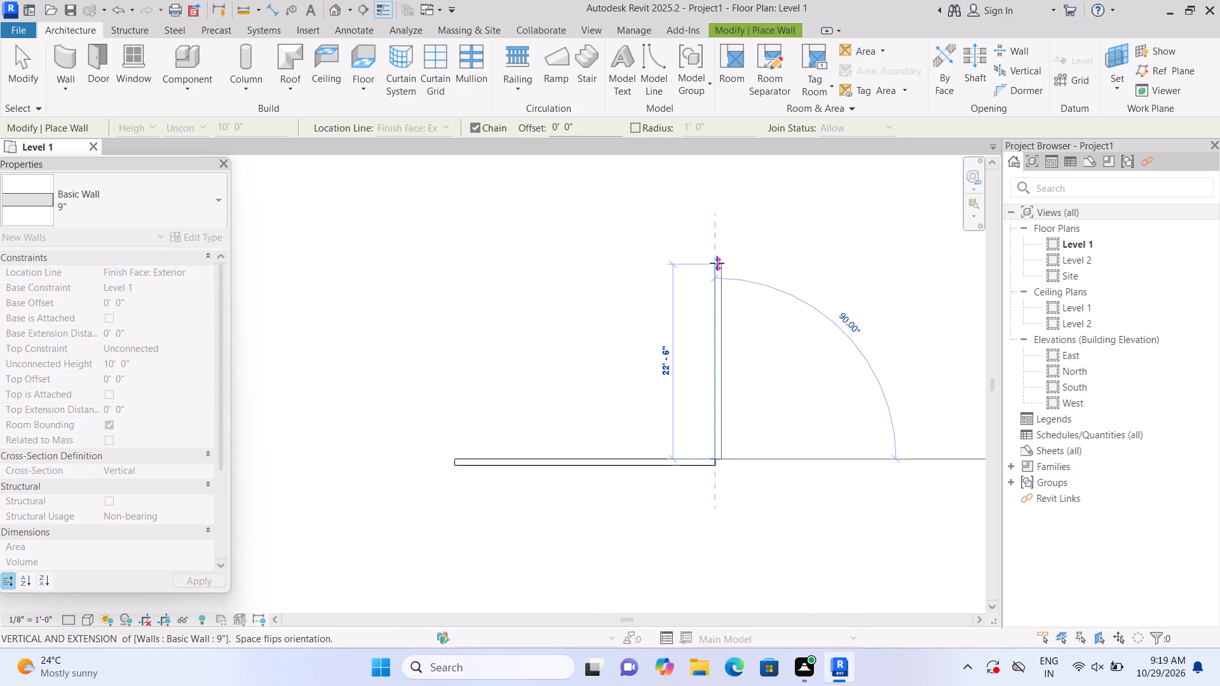
pyautogui.press('Escape')
pyautogui.click(708, 462)
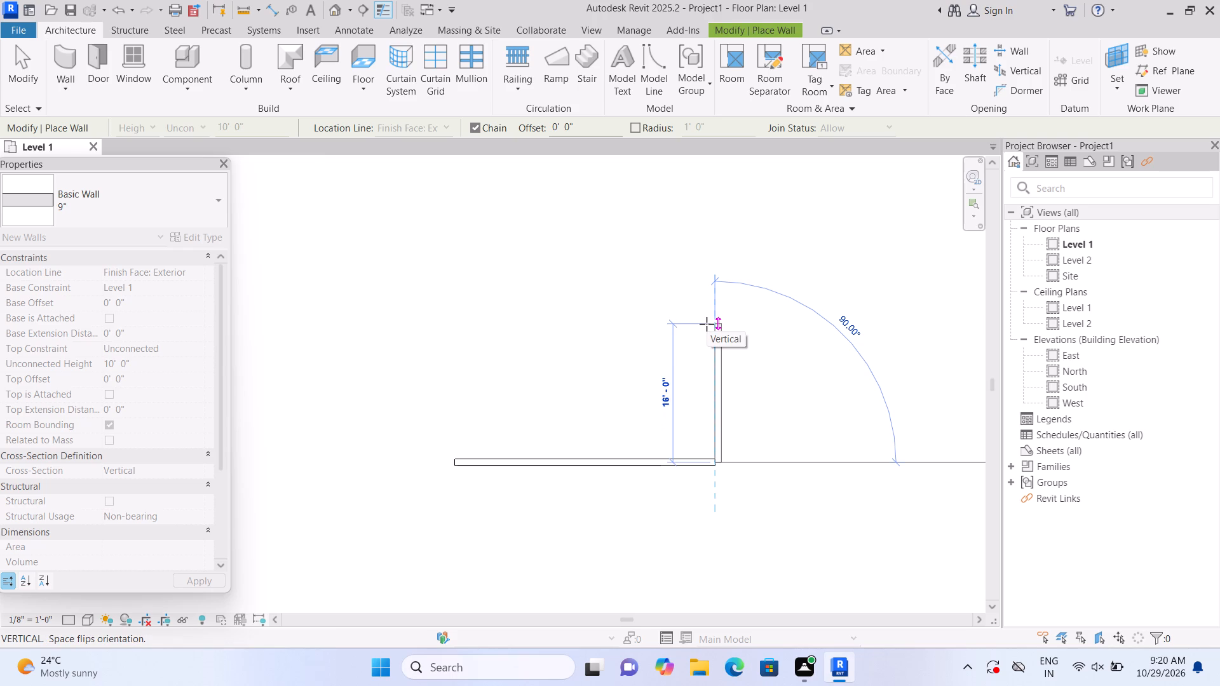
pyautogui.write("58'")
pyautogui.press('Return')
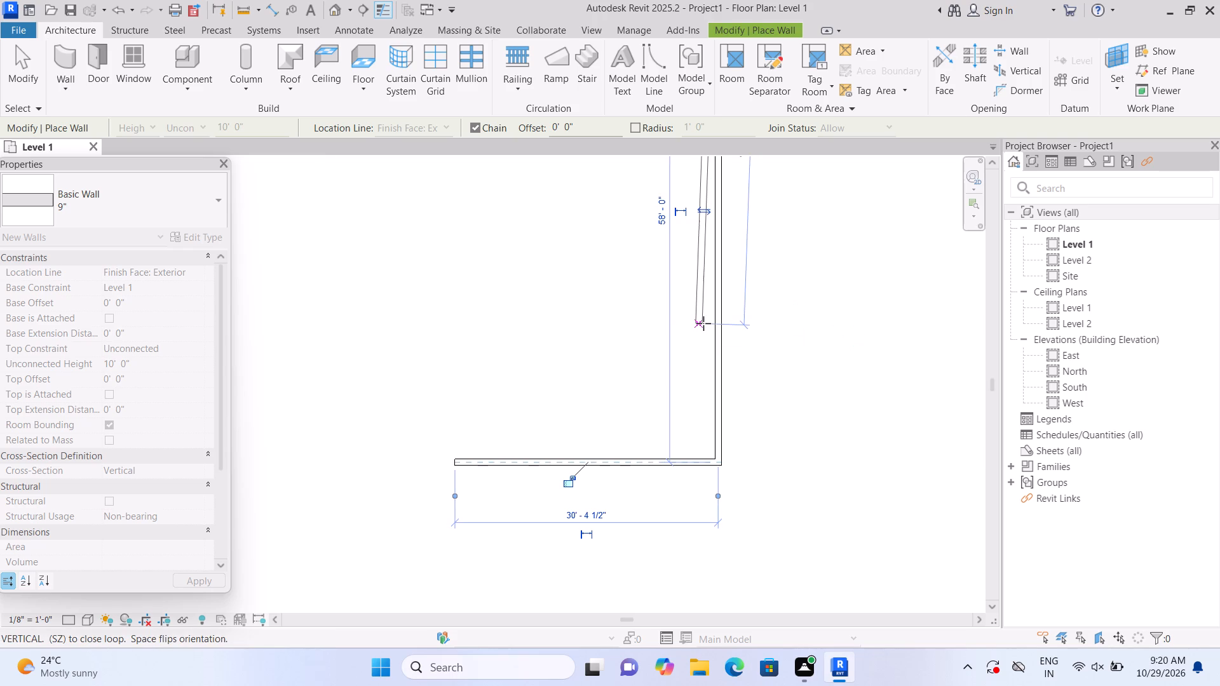
pyautogui.press('Escape')
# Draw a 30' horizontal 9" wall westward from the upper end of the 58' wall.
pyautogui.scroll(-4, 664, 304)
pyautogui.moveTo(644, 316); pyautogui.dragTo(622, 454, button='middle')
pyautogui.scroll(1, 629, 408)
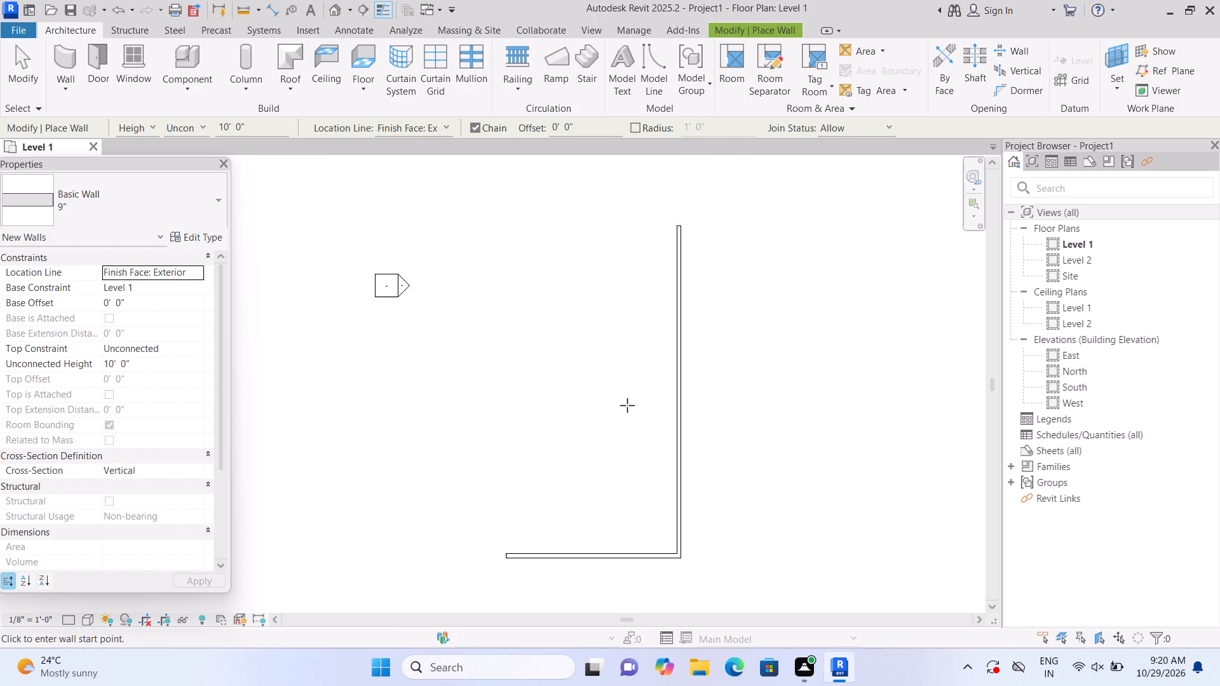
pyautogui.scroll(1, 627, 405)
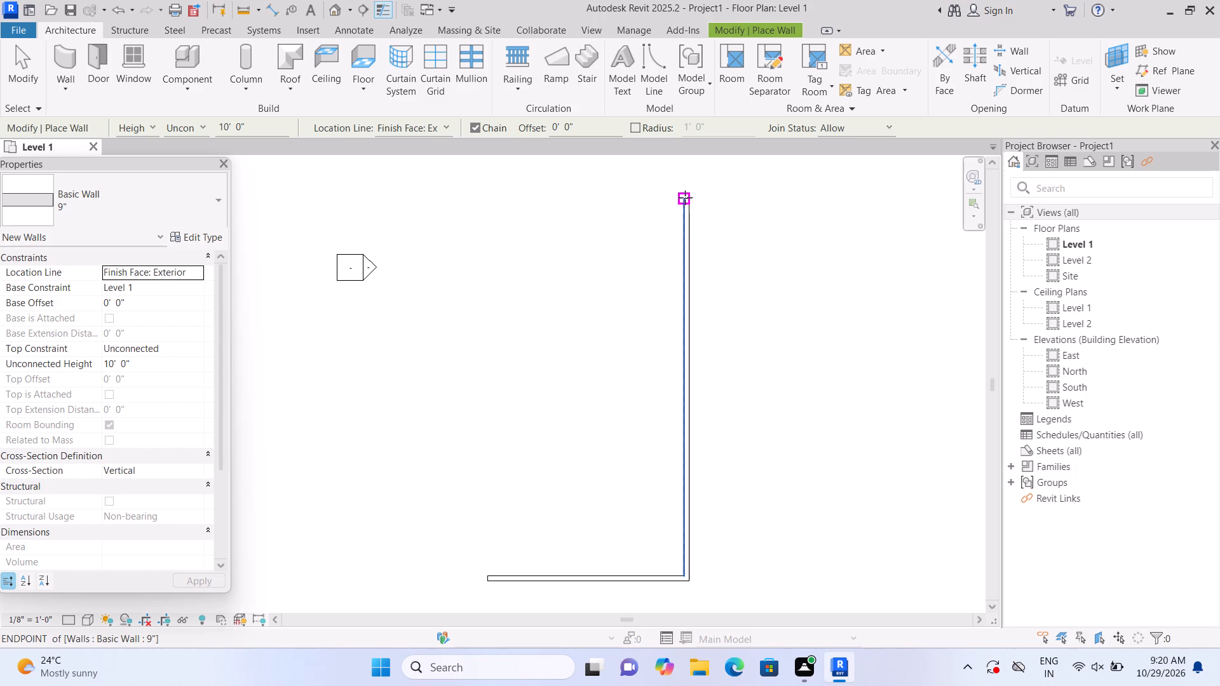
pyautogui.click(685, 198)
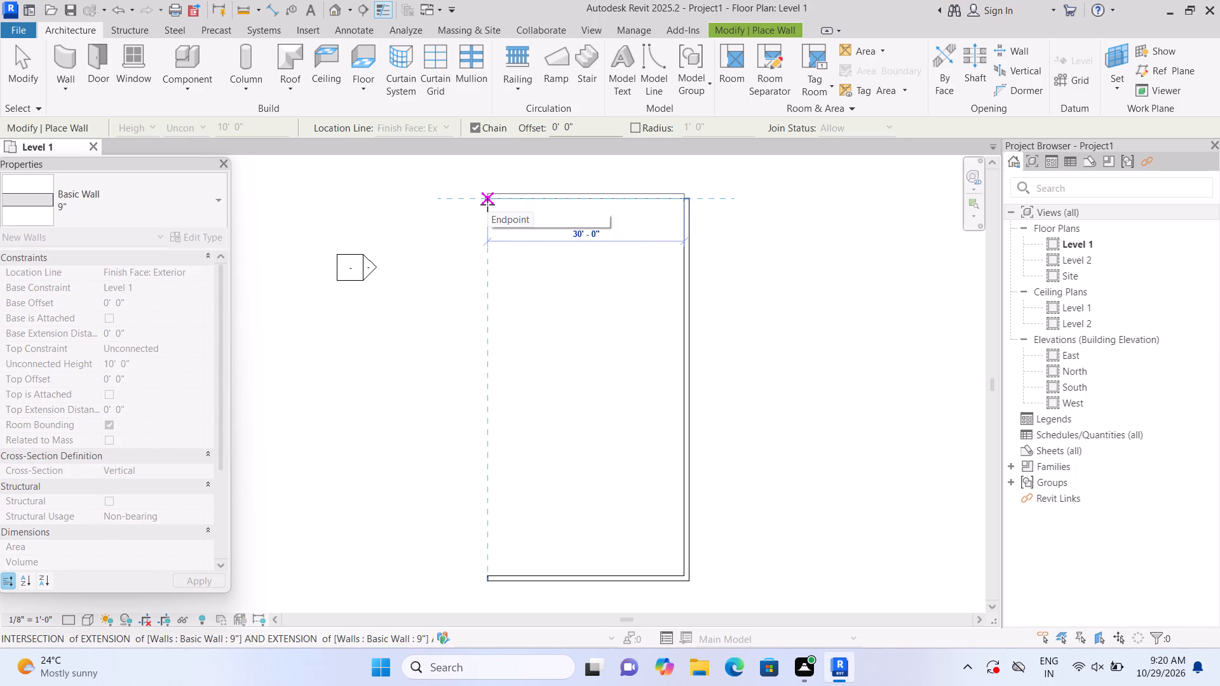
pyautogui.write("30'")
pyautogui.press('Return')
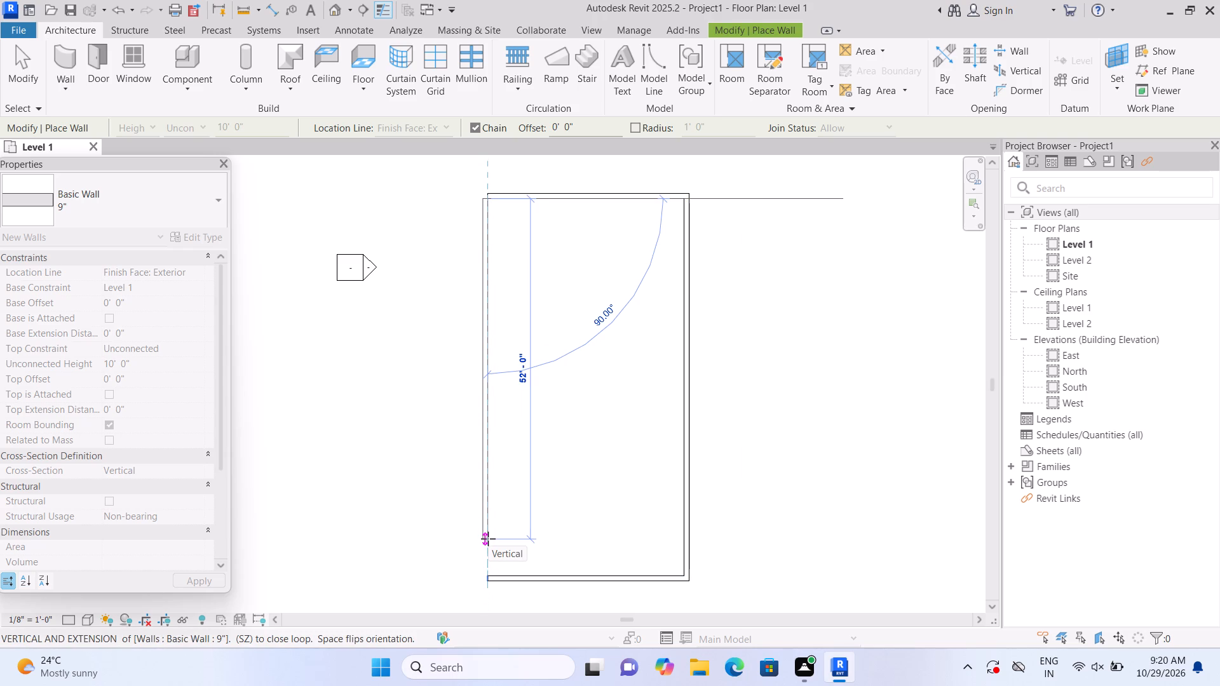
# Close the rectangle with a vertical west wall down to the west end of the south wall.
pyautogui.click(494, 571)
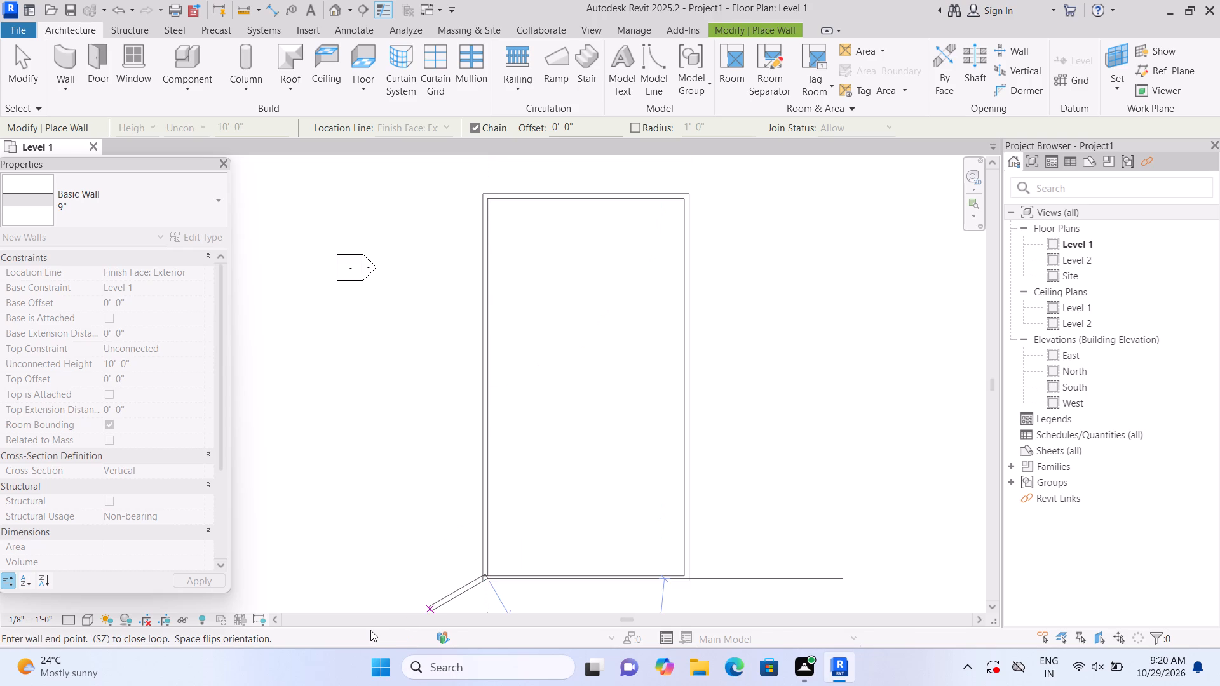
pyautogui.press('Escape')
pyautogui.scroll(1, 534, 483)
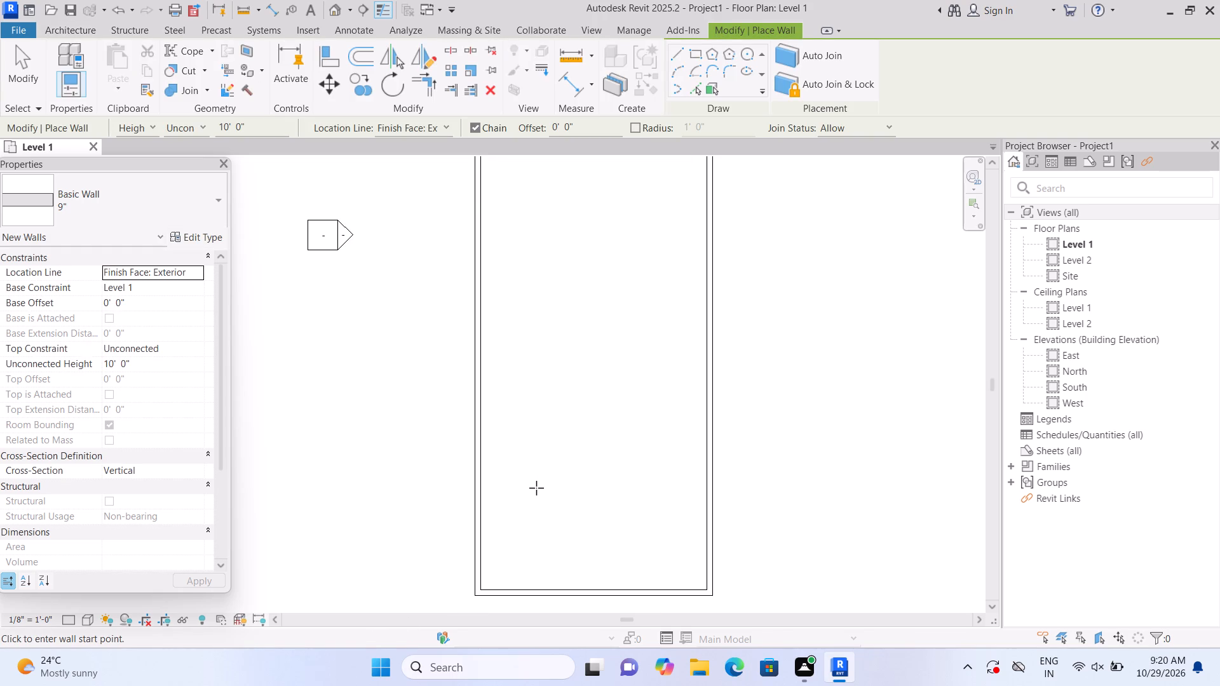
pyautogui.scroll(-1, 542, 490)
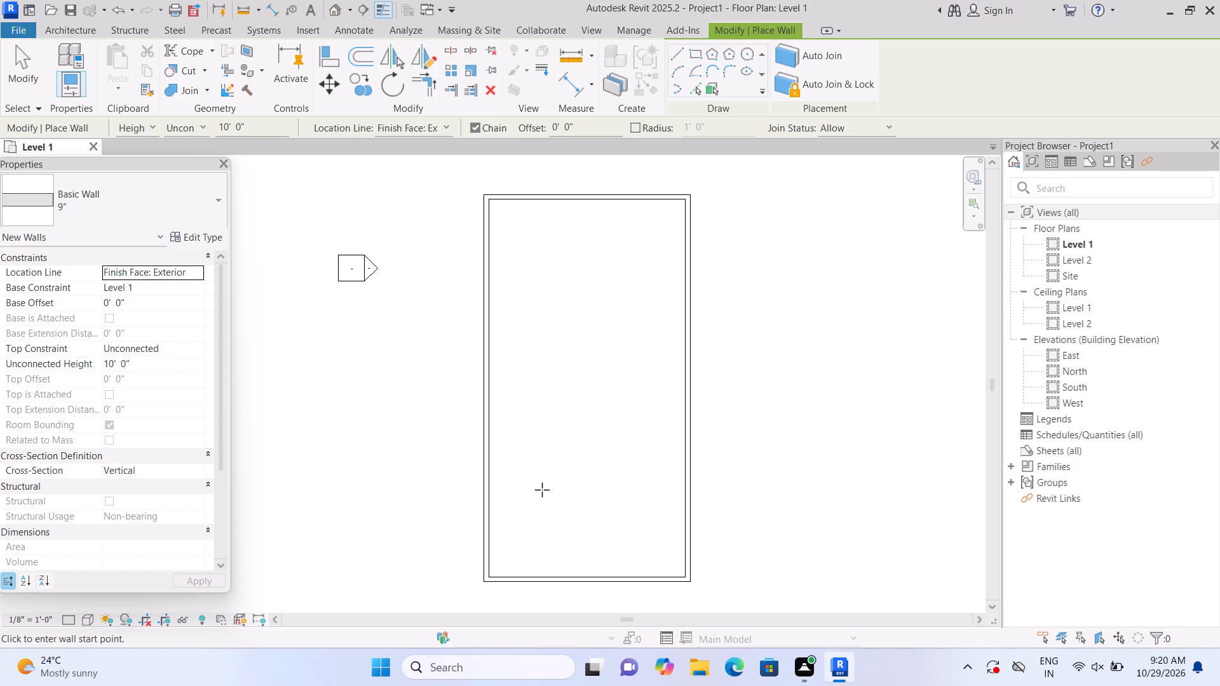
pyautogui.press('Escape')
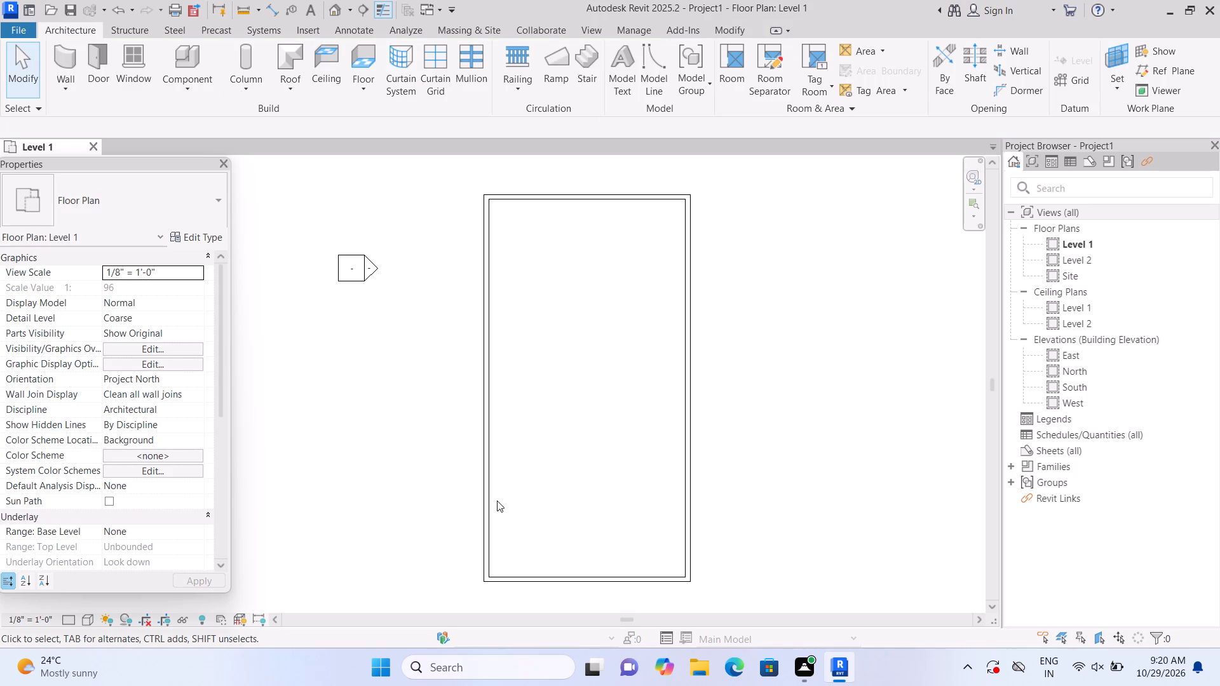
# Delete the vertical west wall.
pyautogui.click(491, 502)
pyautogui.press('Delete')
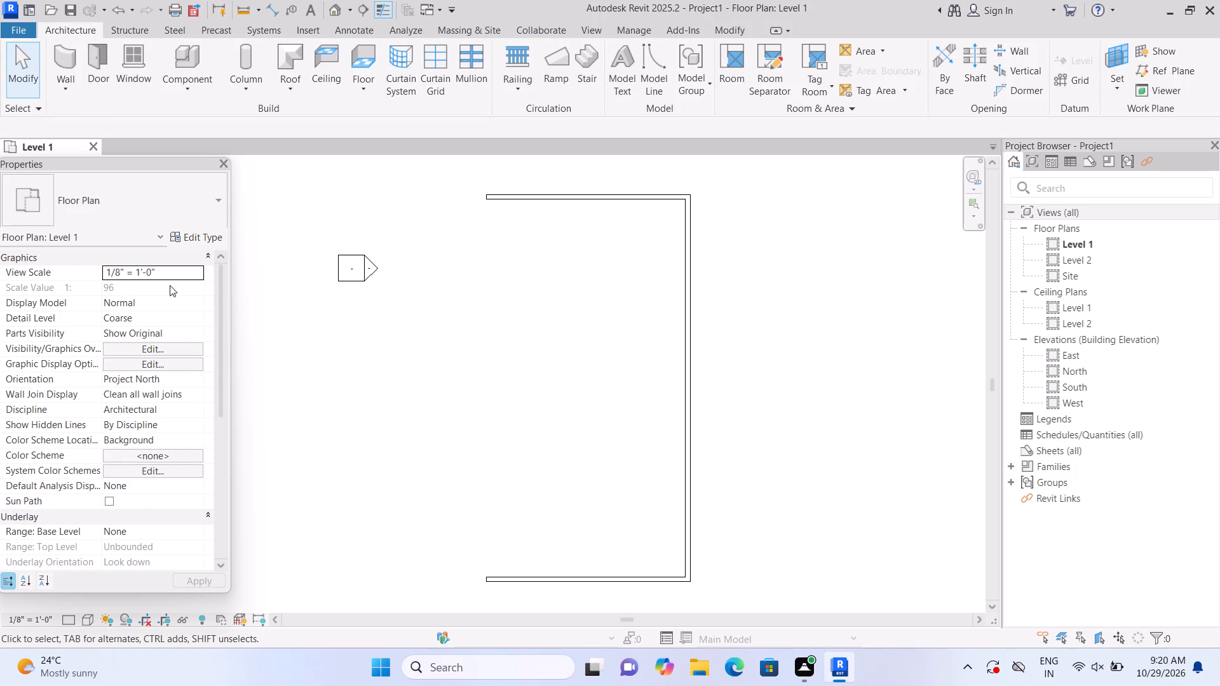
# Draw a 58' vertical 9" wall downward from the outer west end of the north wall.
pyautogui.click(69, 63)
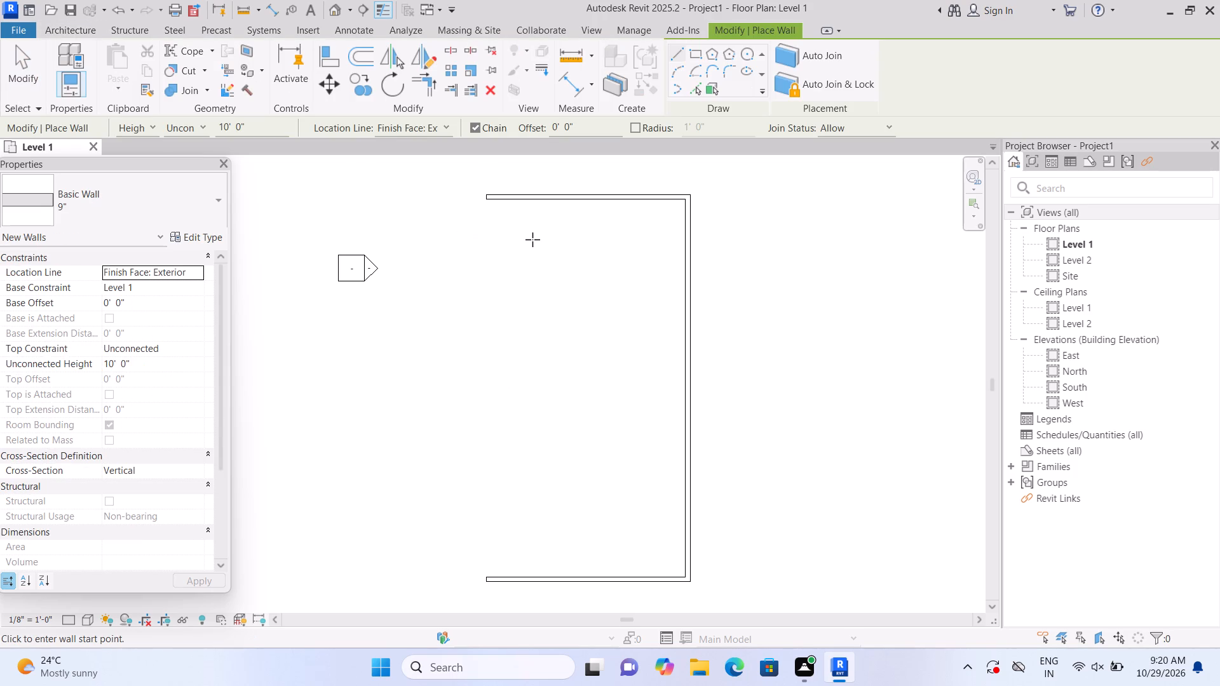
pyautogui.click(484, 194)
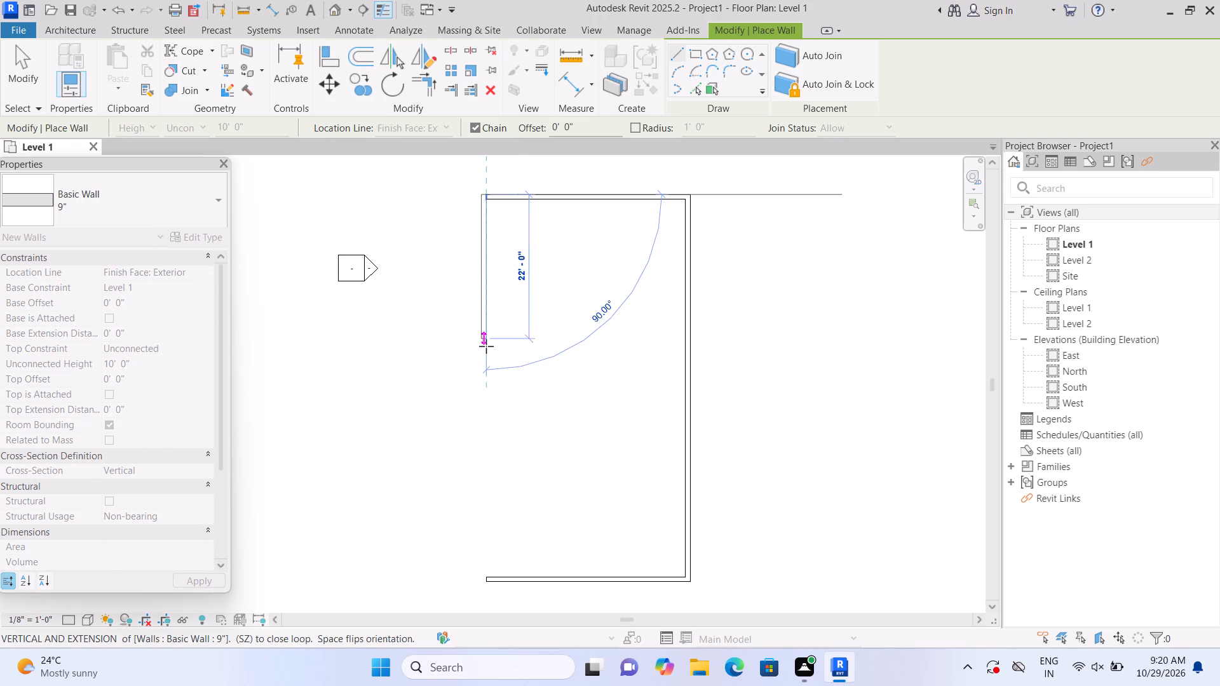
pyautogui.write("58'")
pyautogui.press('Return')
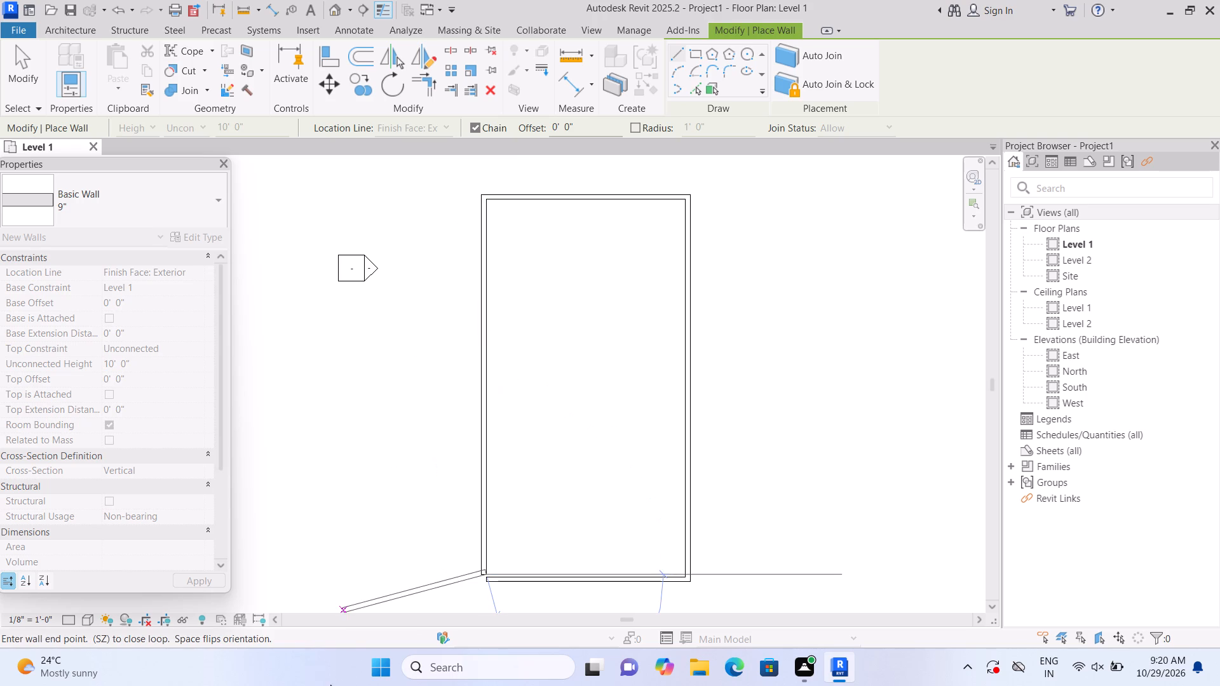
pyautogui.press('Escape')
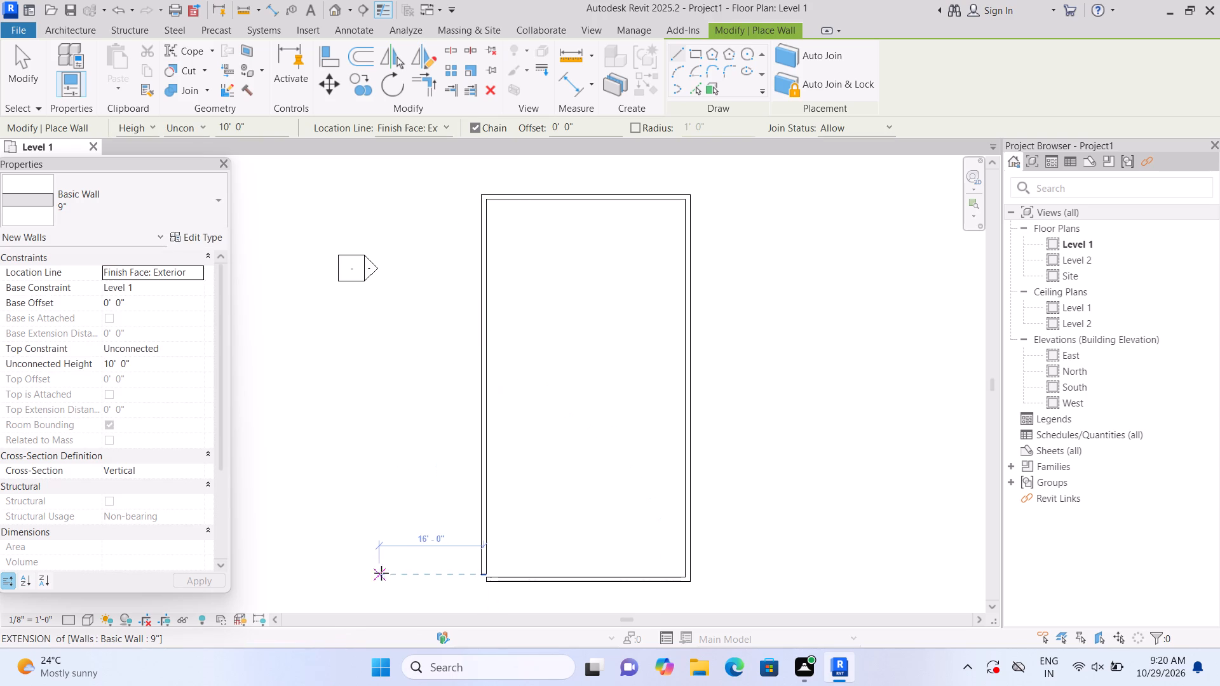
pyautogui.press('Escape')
# Delete the west wall and the south wall of the rectangle.
pyautogui.click(478, 529)
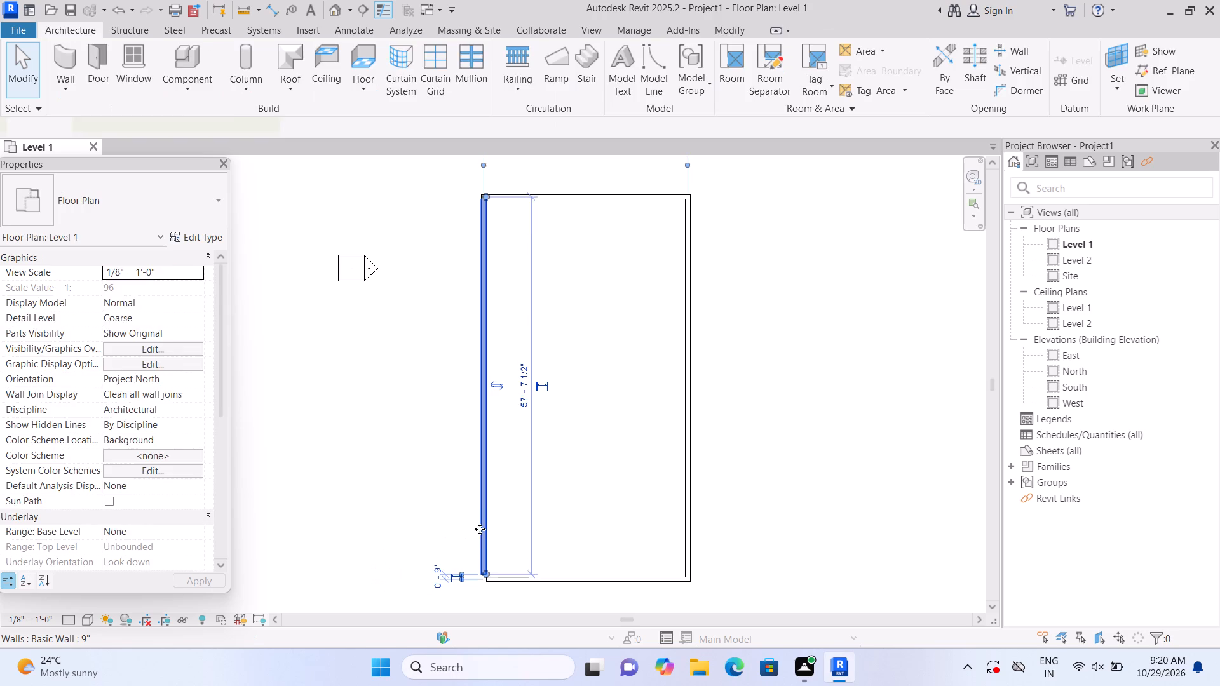
pyautogui.press('Delete')
pyautogui.click(592, 584)
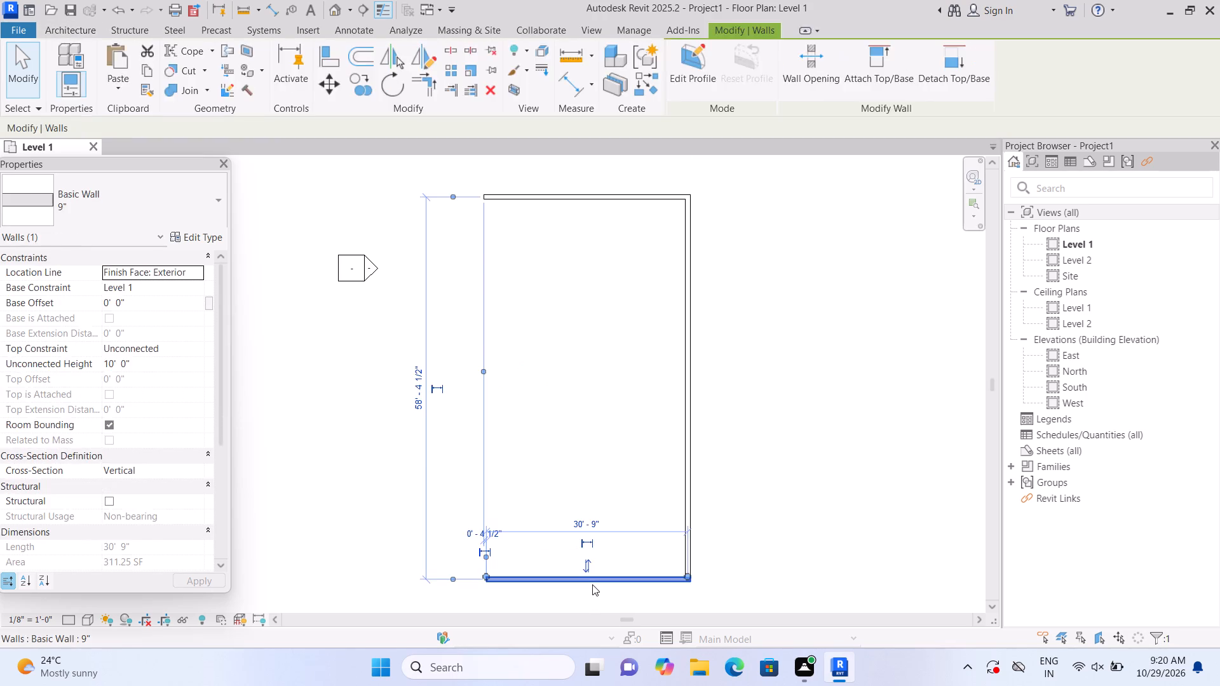
pyautogui.press('Delete')
# Draw a 30' horizontal 9" wall westward from the lower end of the east wall.
pyautogui.click(62, 58)
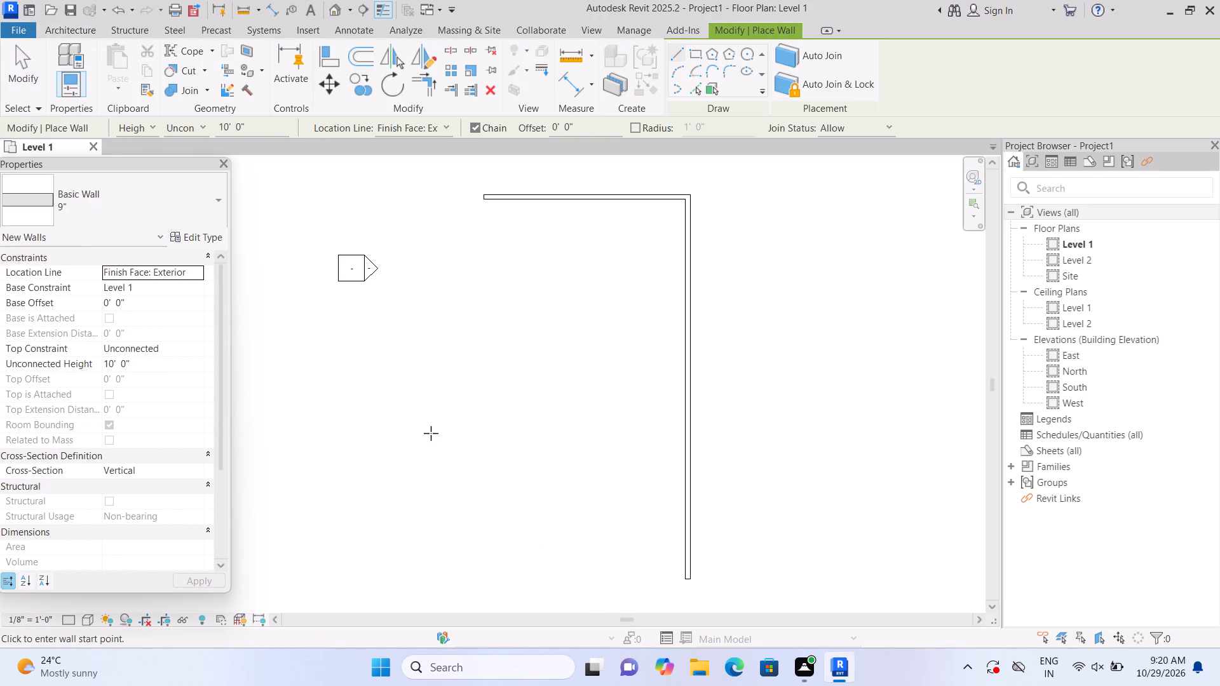
pyautogui.click(686, 575)
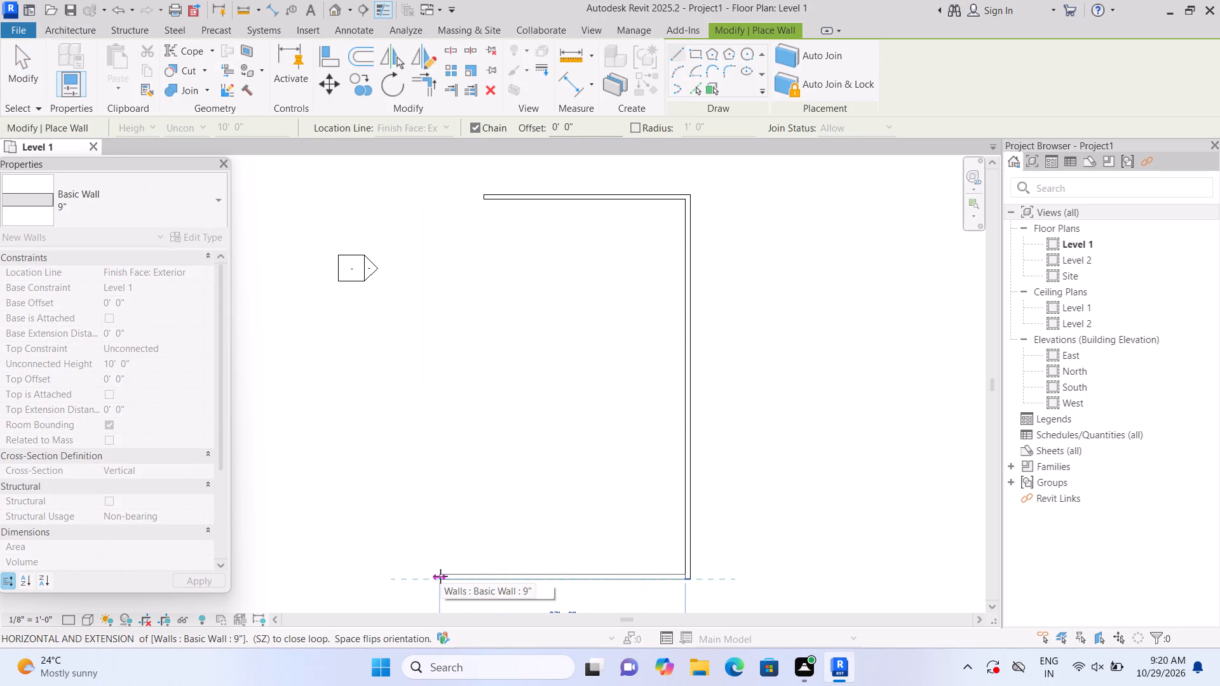
pyautogui.write("30'")
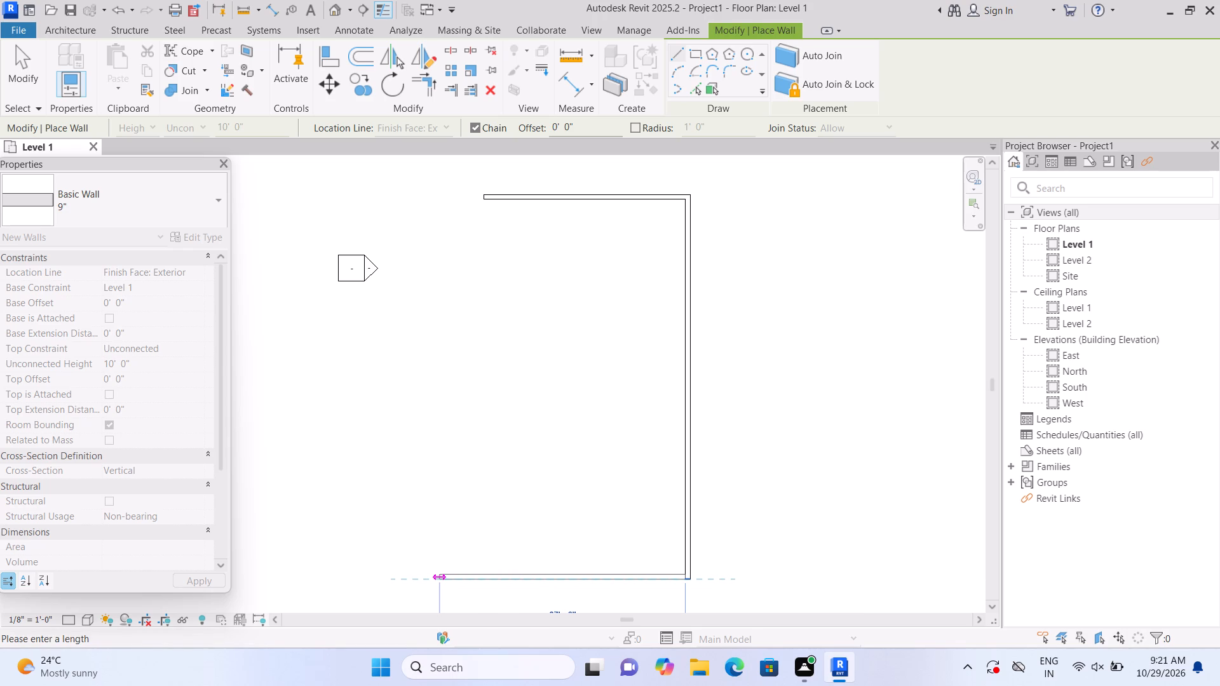
pyautogui.moveTo(440, 576); pyautogui.dragTo(428, 545, button='middle')
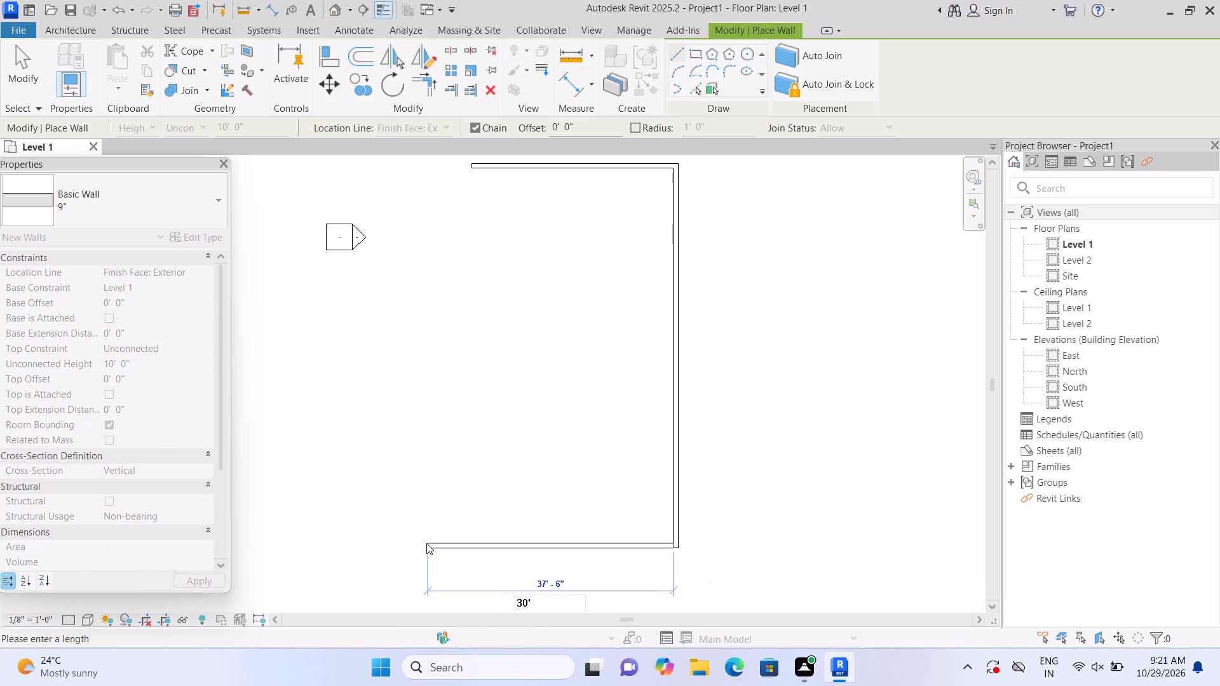
pyautogui.press('Return')
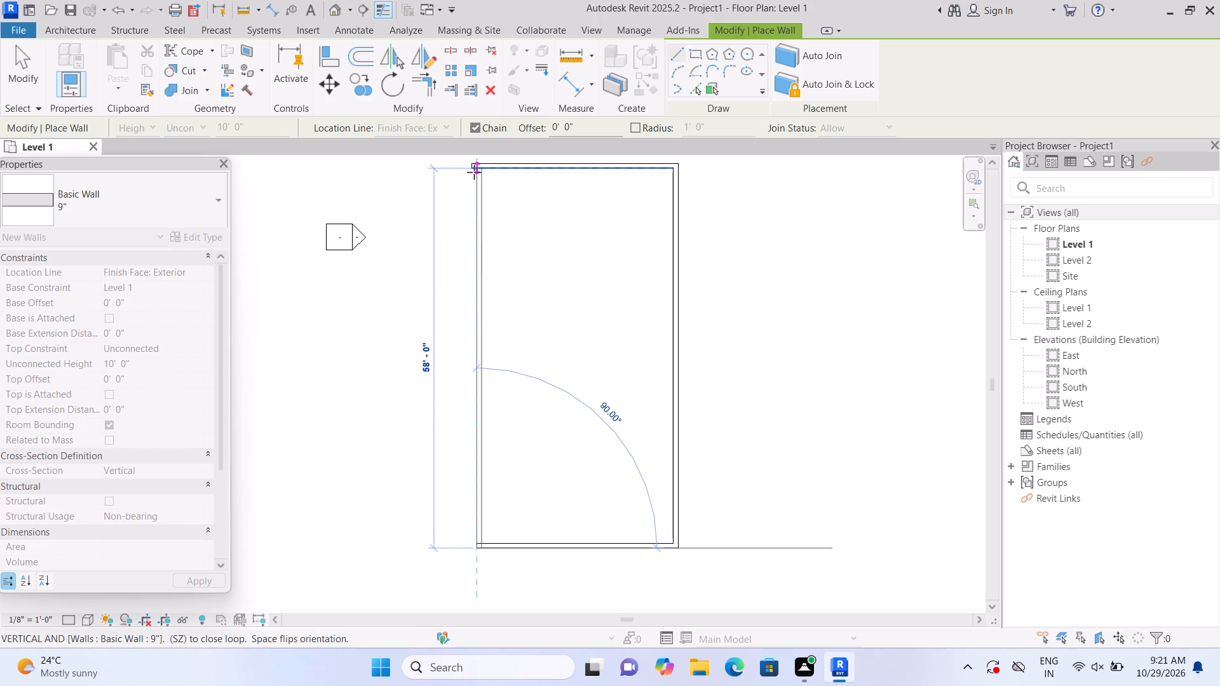
# Continue with a vertical 9" west wall from the south wall's west end up to the north wall.
pyautogui.moveTo(473, 256); pyautogui.dragTo(476, 269, button='middle')
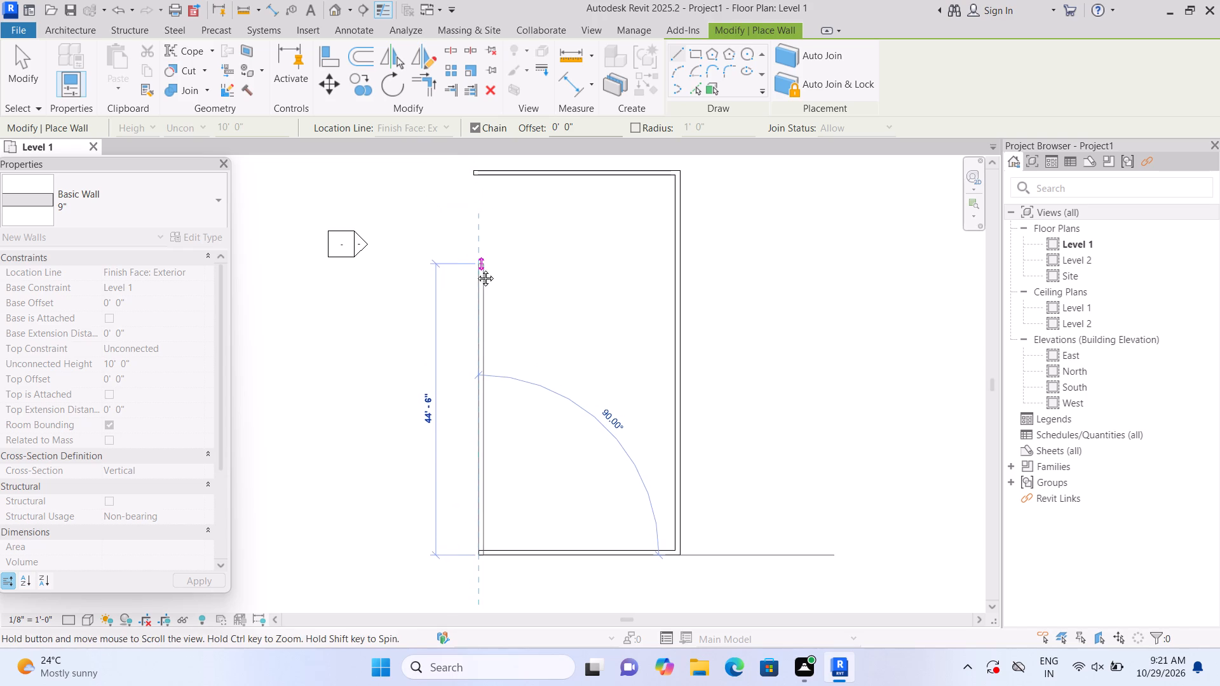
pyautogui.moveTo(476, 269); pyautogui.dragTo(476, 321, button='middle')
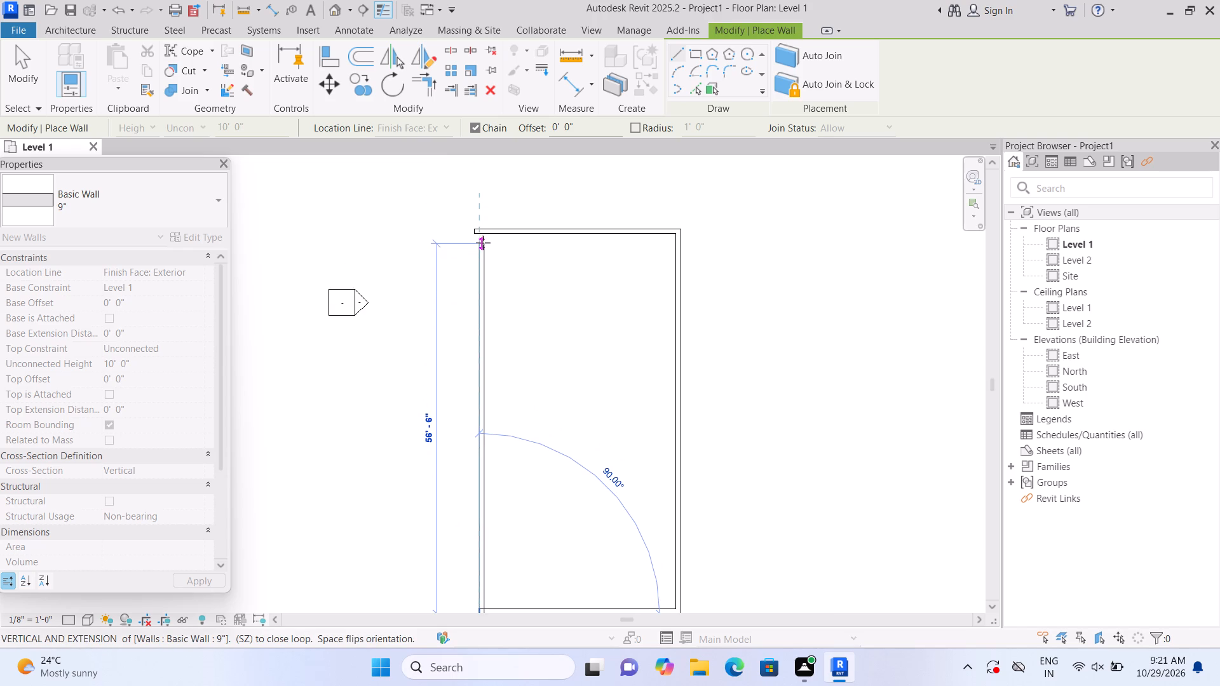
pyautogui.click(482, 238)
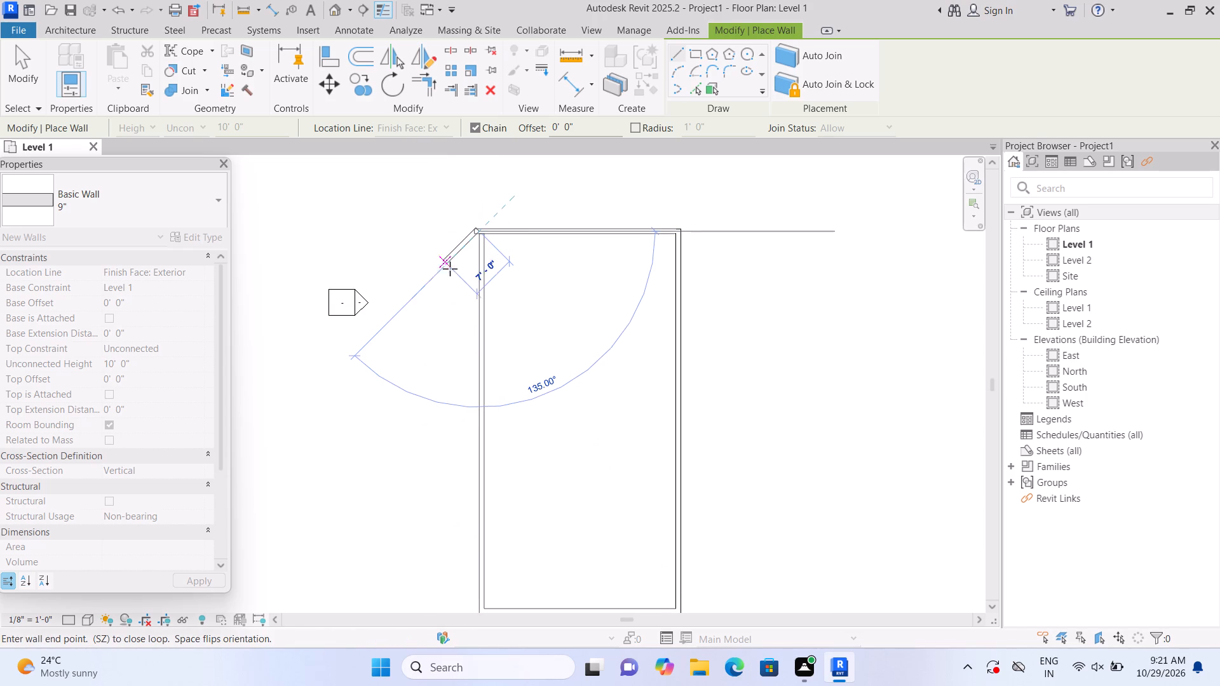
pyautogui.press('Escape')
pyautogui.press('Escape')
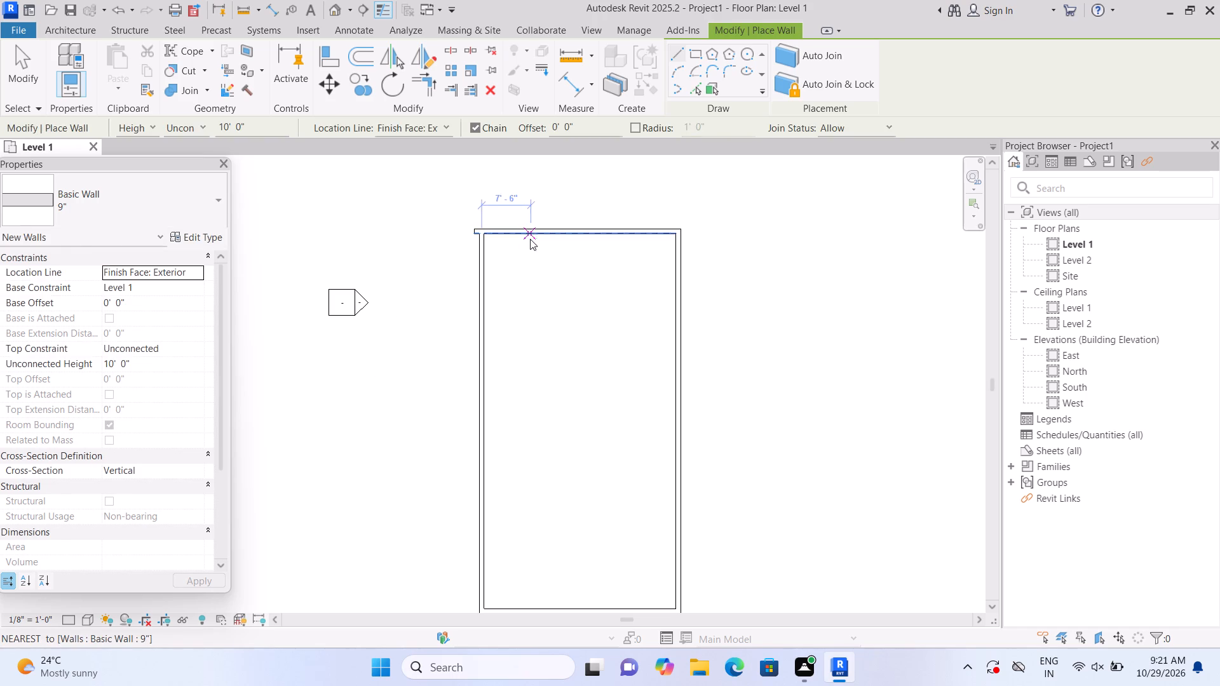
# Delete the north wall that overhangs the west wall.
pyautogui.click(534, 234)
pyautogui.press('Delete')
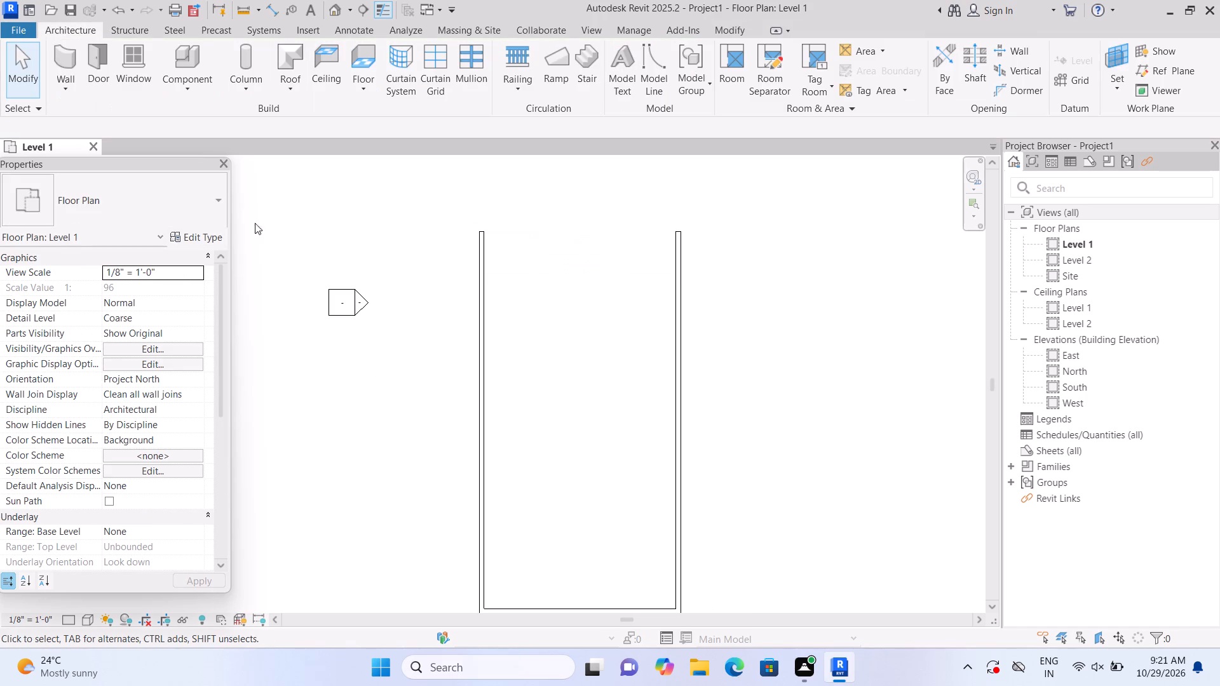
# Draw a new 9" north wall from the upper end of the east wall to the upper end of the west wall.
pyautogui.click(69, 63)
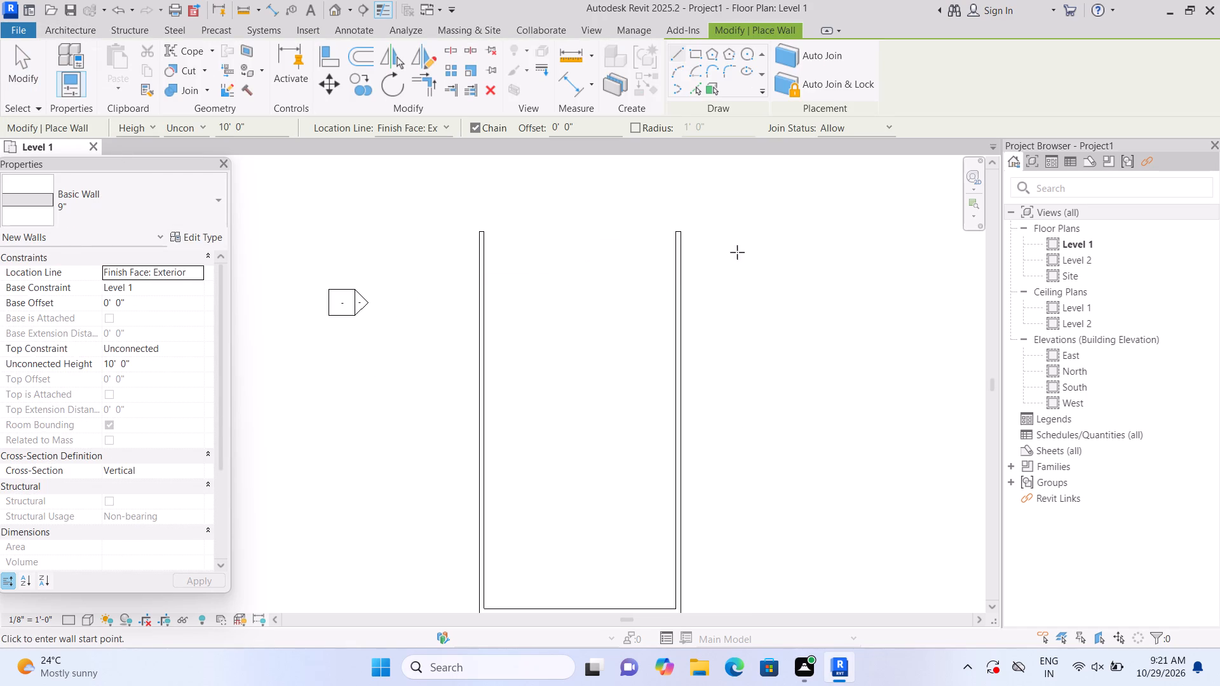
pyautogui.click(675, 232)
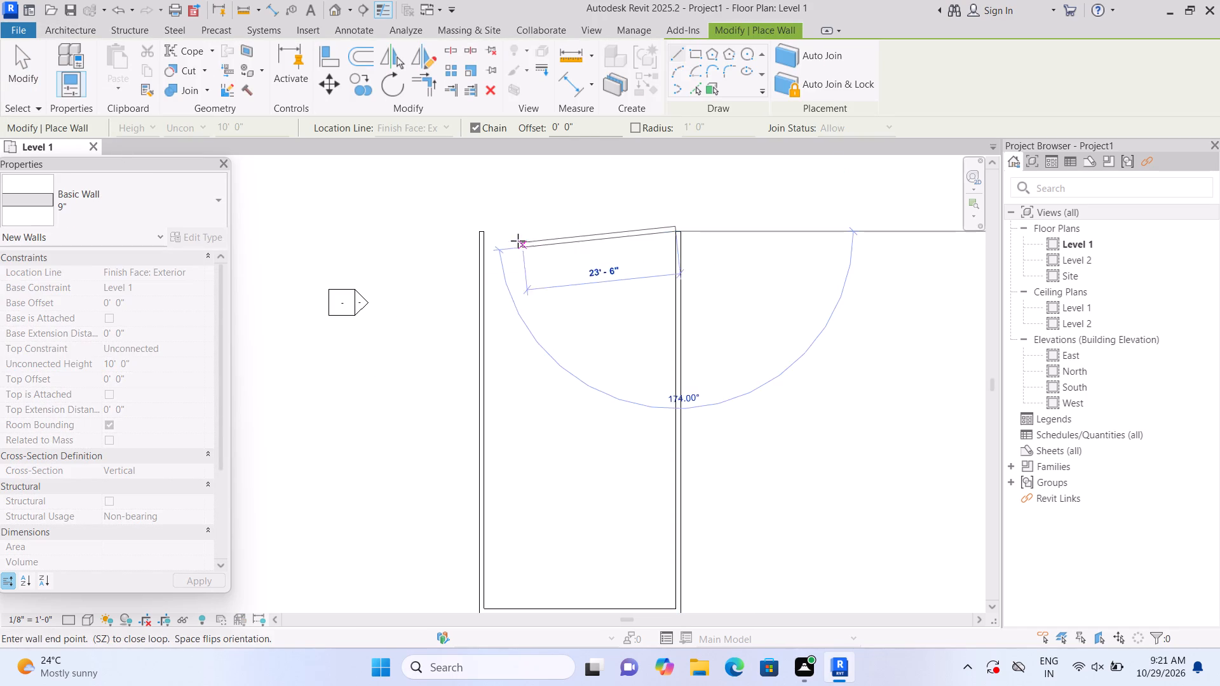
pyautogui.click(476, 233)
pyautogui.press('Escape')
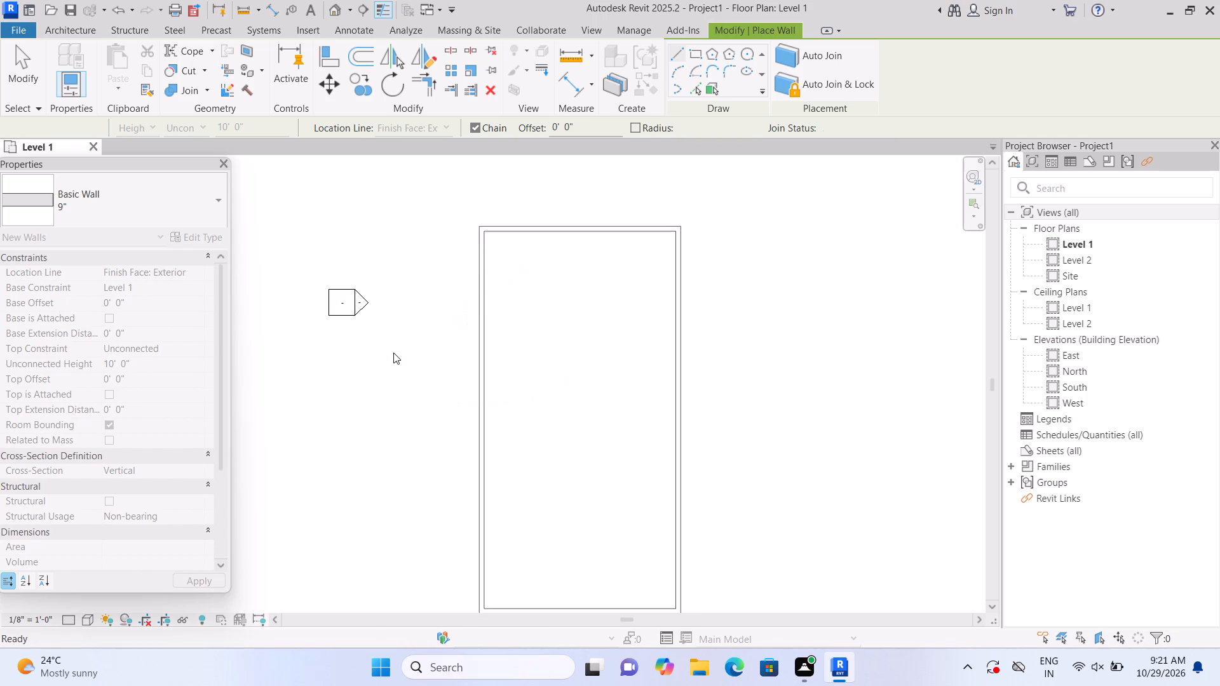
pyautogui.scroll(-2, 398, 356)
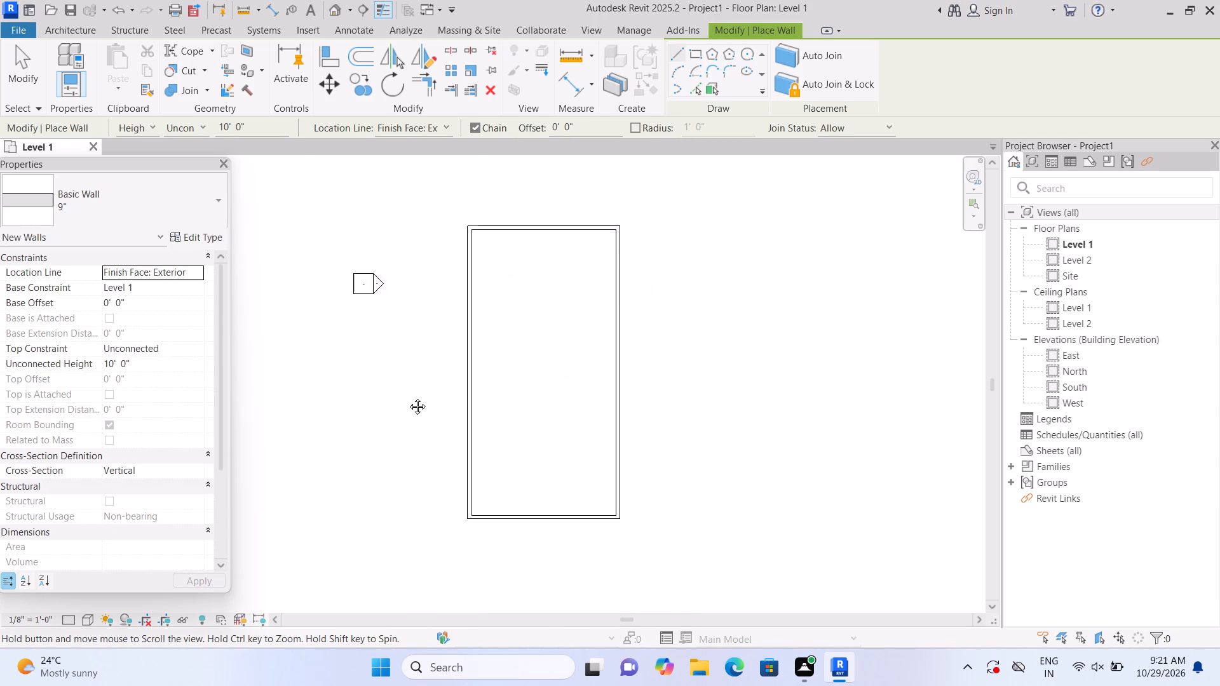
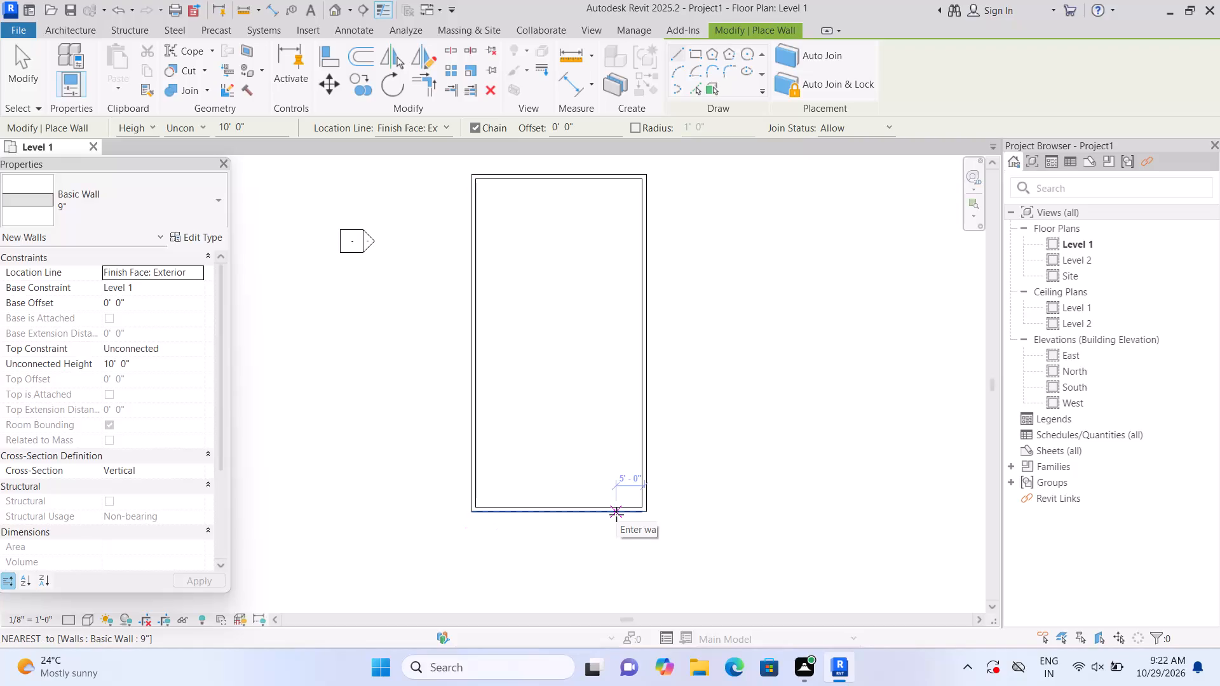
# Start a 9" interior wall from the west wall's inner face, 6' north of the building's southwest corner.
pyautogui.scroll(1, 586, 527)
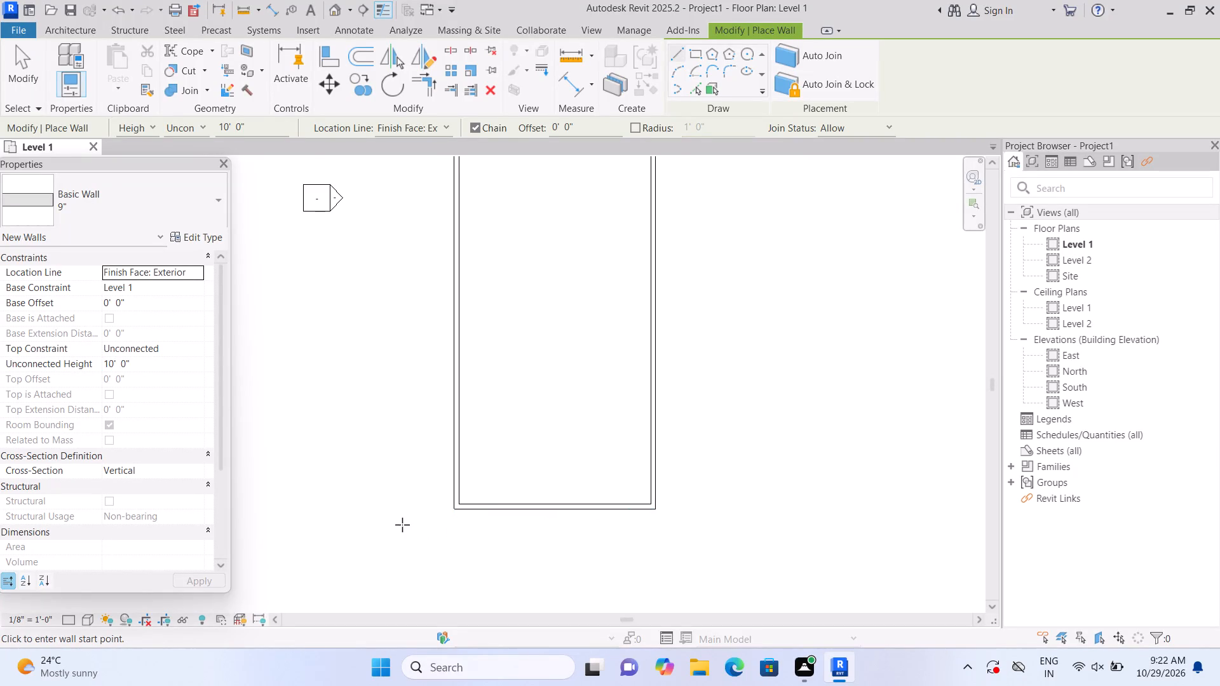
pyautogui.scroll(1, 450, 525)
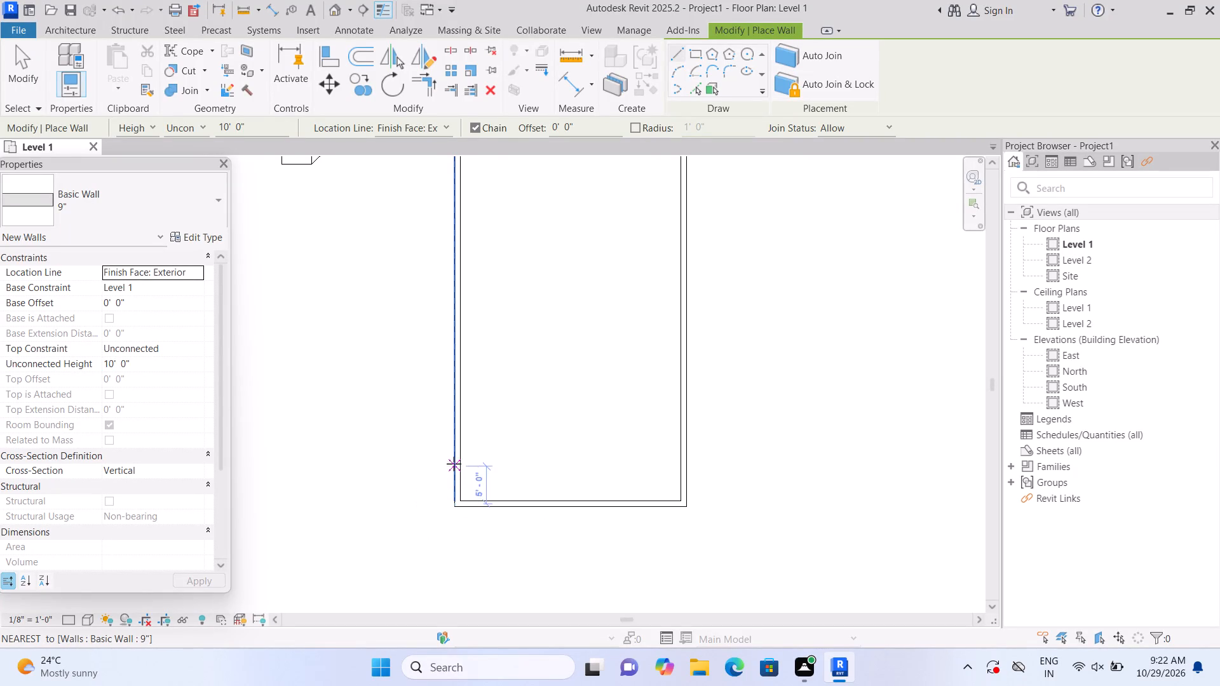
pyautogui.scroll(1, 467, 485)
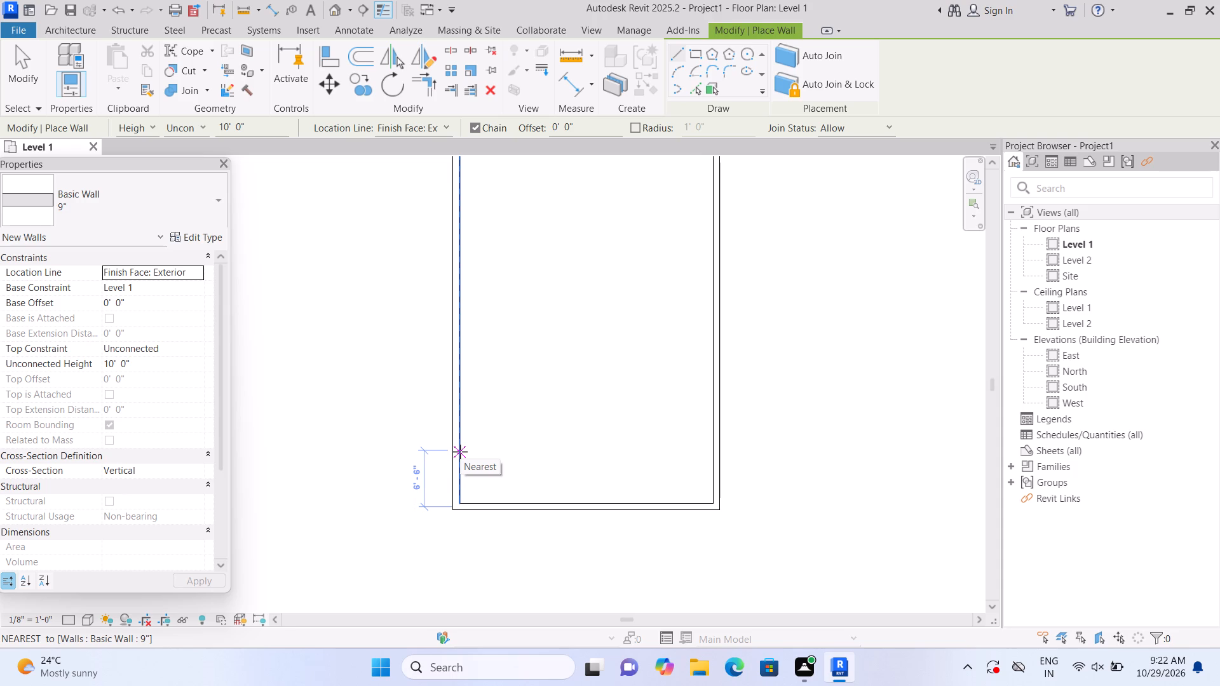
pyautogui.write("6'")
pyautogui.press('Return')
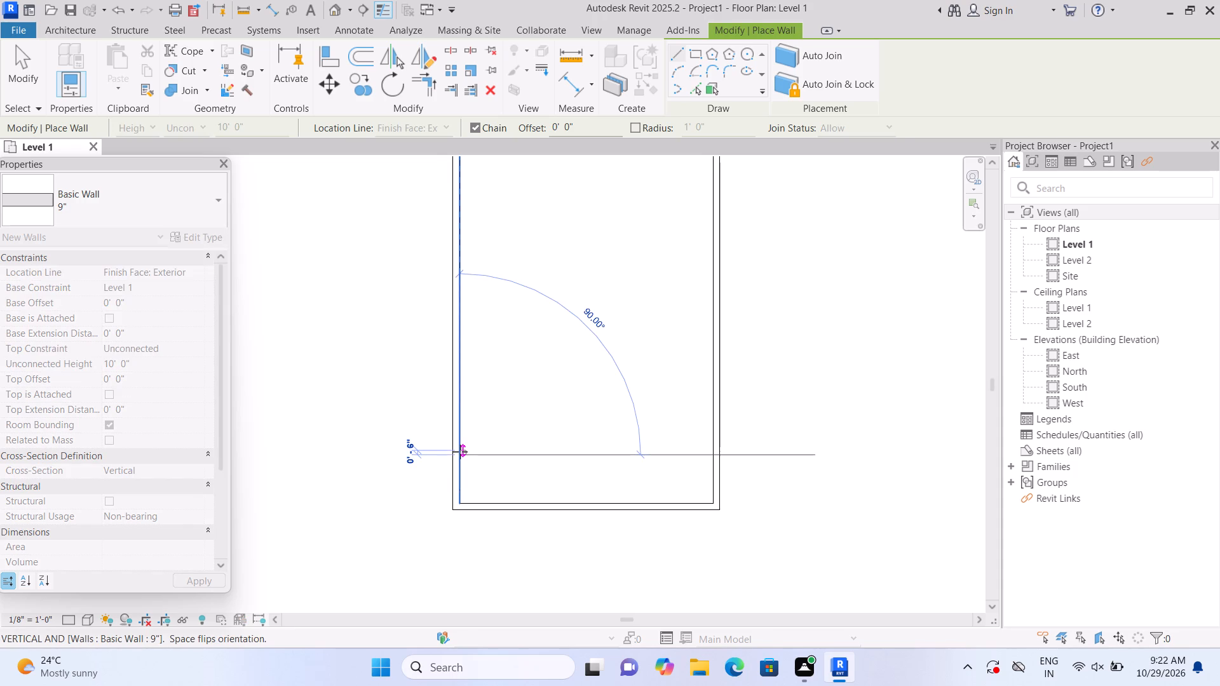
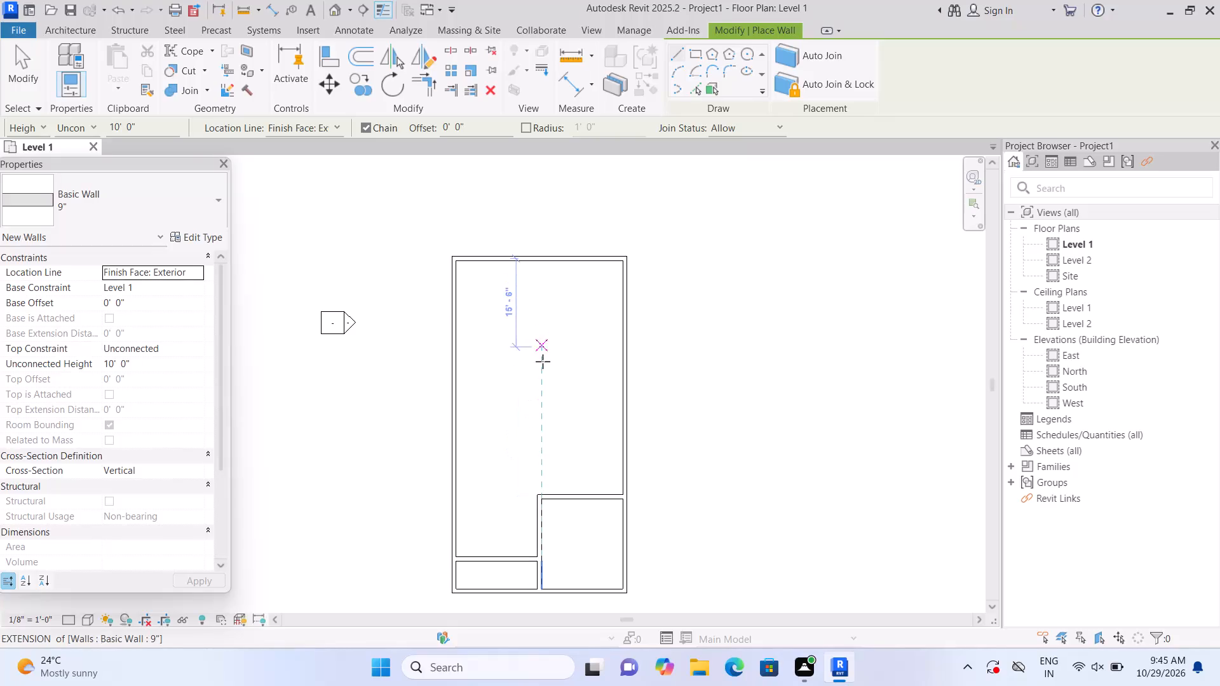
# Draw a Curtain Wall 1 segment about 6'-6" long along the southwest room's north wall, starting about 3'-6" from the west wall.
pyautogui.moveTo(543, 363); pyautogui.dragTo(550, 312, button='middle')
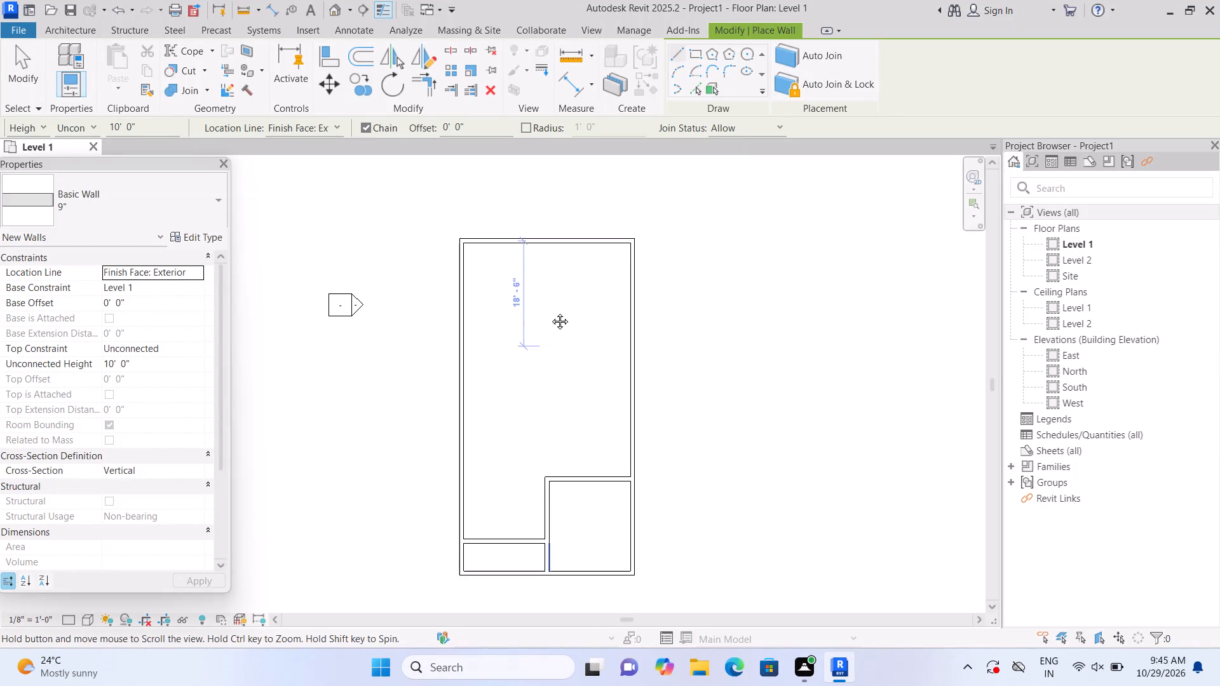
pyautogui.moveTo(550, 312); pyautogui.dragTo(551, 280, button='middle')
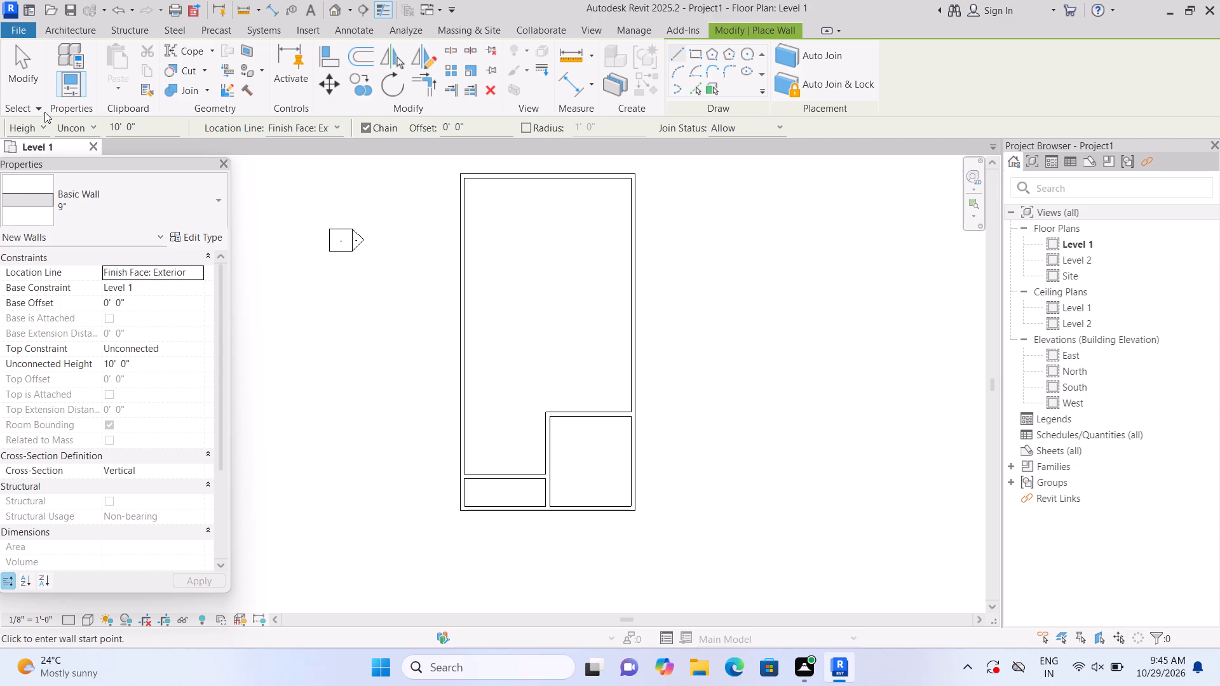
pyautogui.click(79, 28)
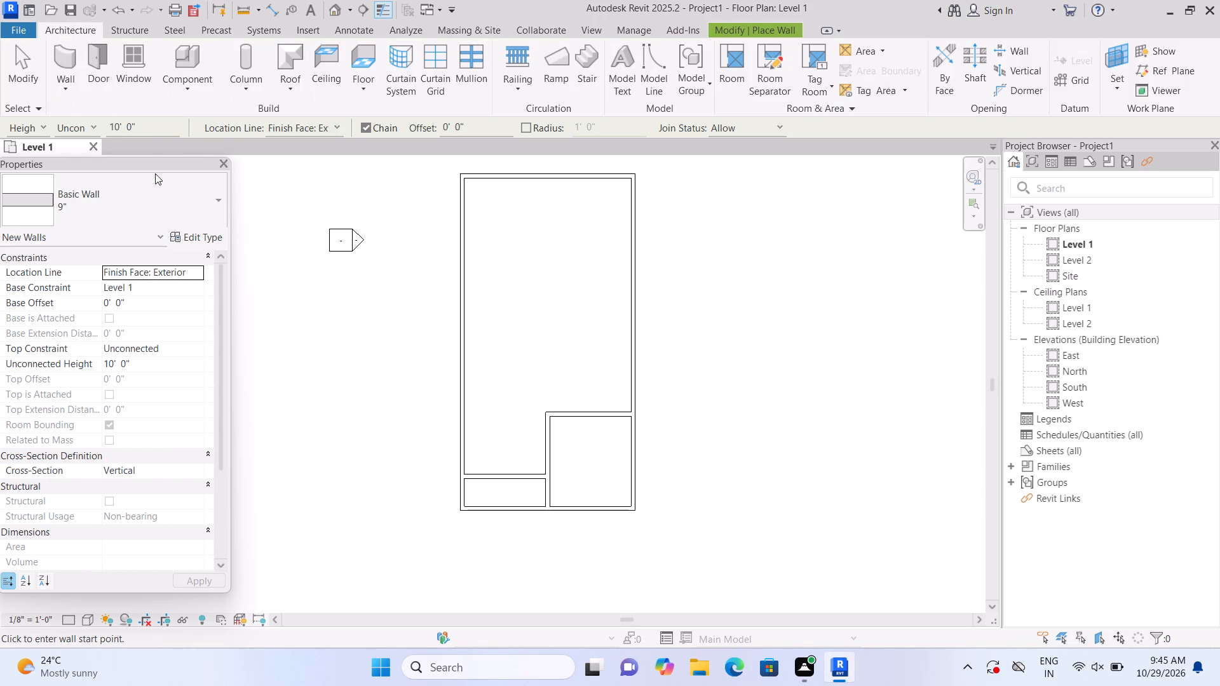
pyautogui.click(205, 200)
pyautogui.scroll(-8, 156, 377)
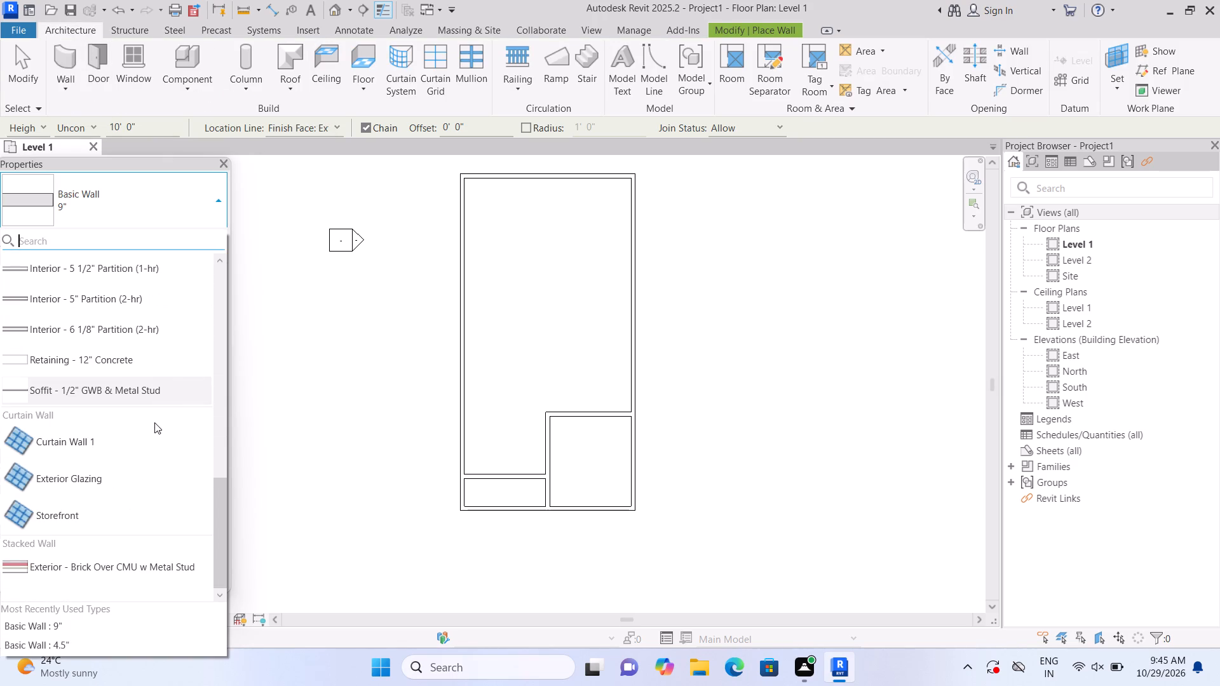
pyautogui.click(142, 445)
pyautogui.moveTo(530, 377); pyautogui.dragTo(602, 380, button='middle')
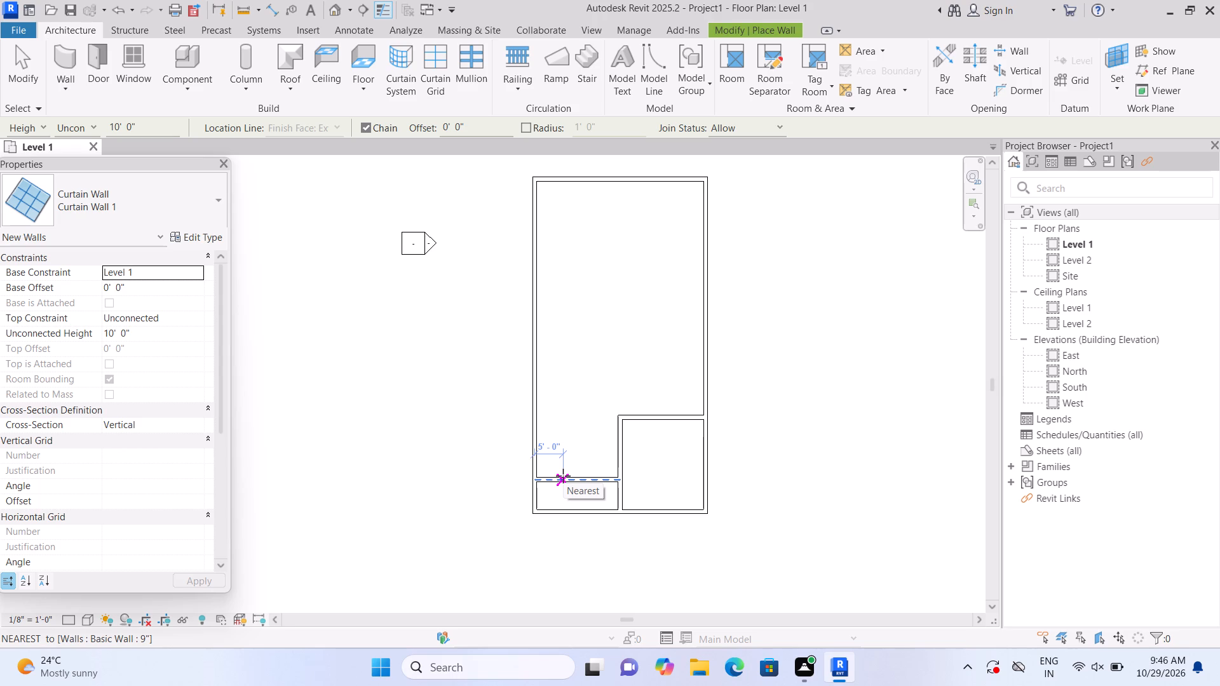
pyautogui.click(563, 476)
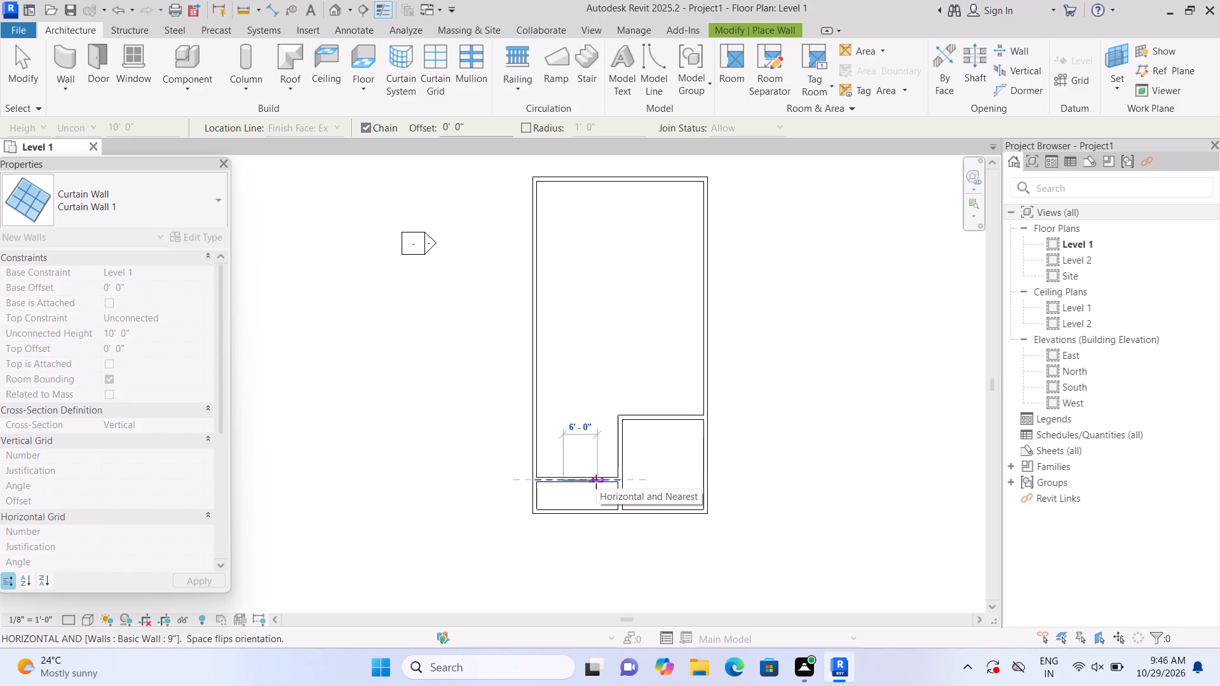
pyautogui.scroll(3, 596, 481)
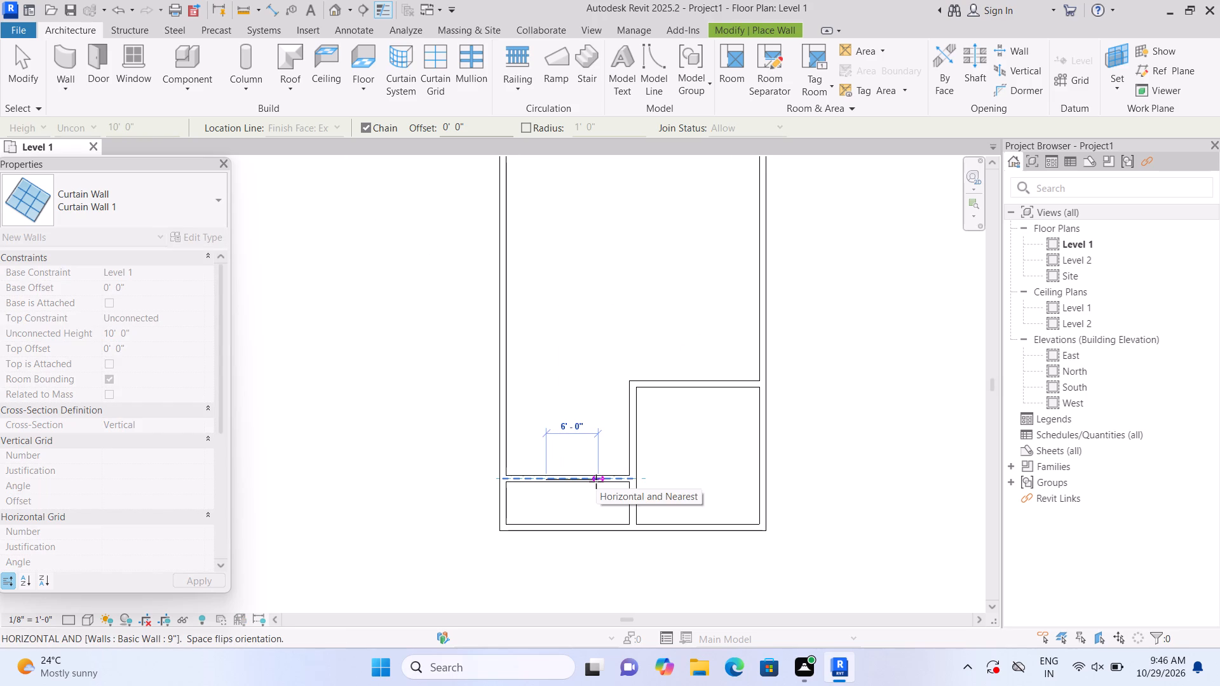
pyautogui.press('Escape')
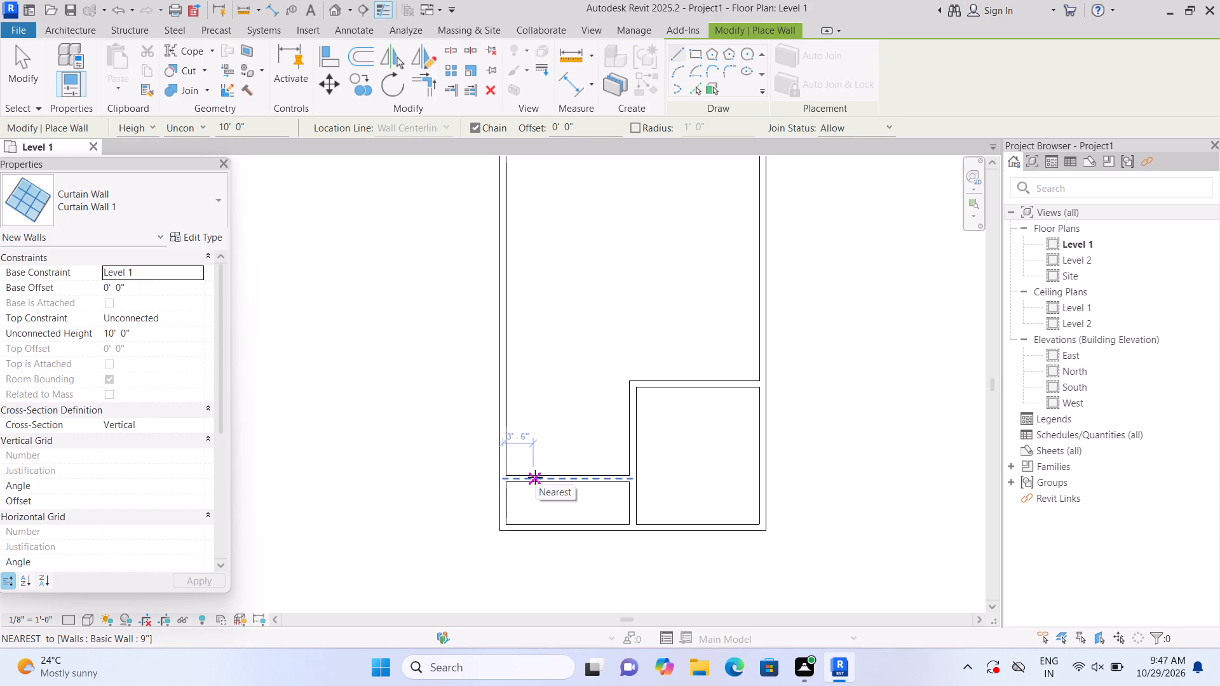
pyautogui.click(535, 477)
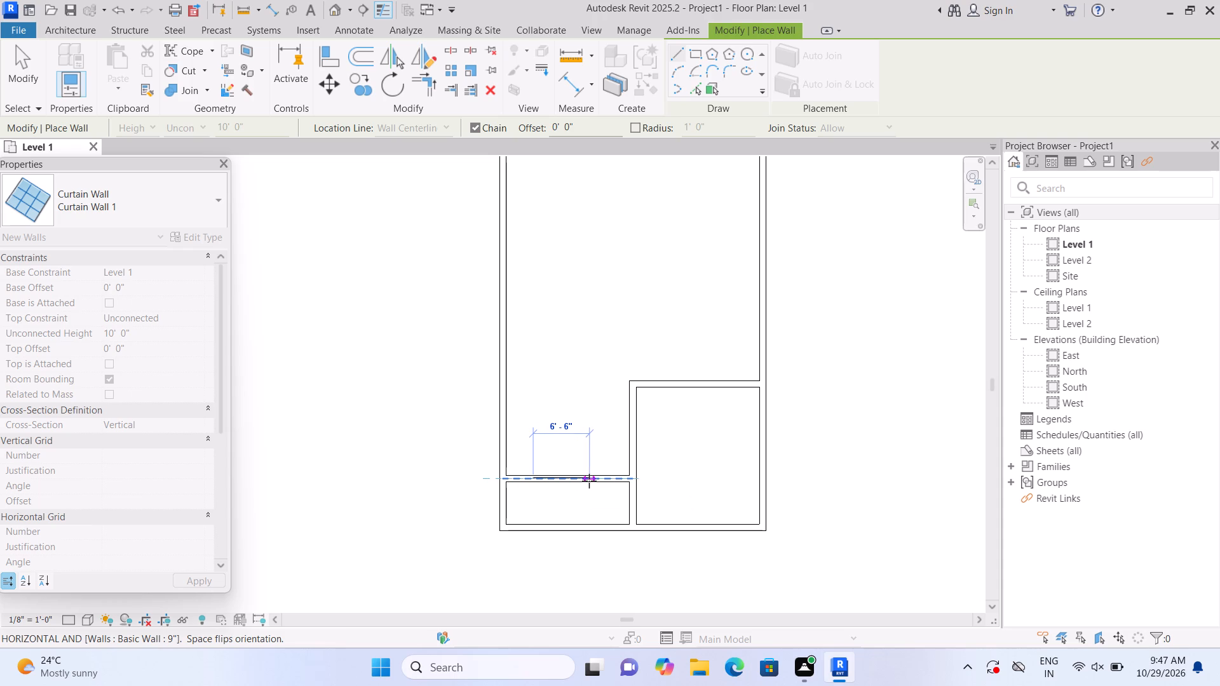
pyautogui.moveTo(589, 481); pyautogui.dragTo(592, 475)
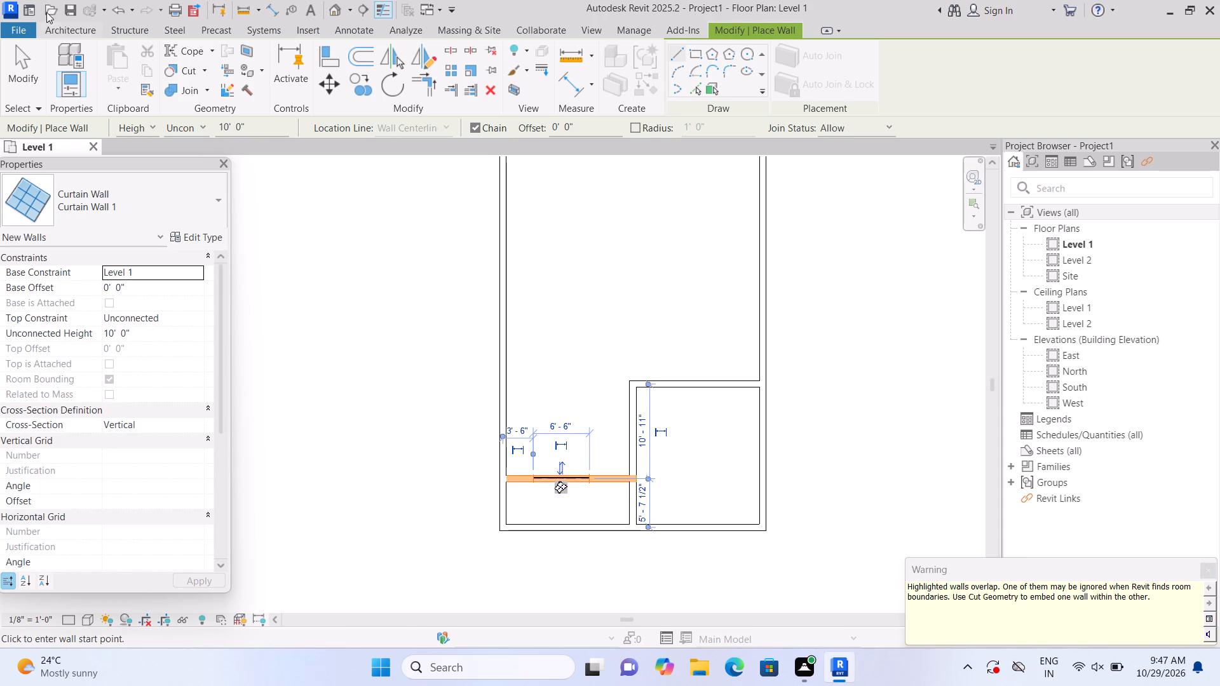
# Cut the southwest room's 9" north wall with the overlapping curtain wall using Cut Geometry, dismissing the save reminder without saving.
pyautogui.doubleClick(209, 68)
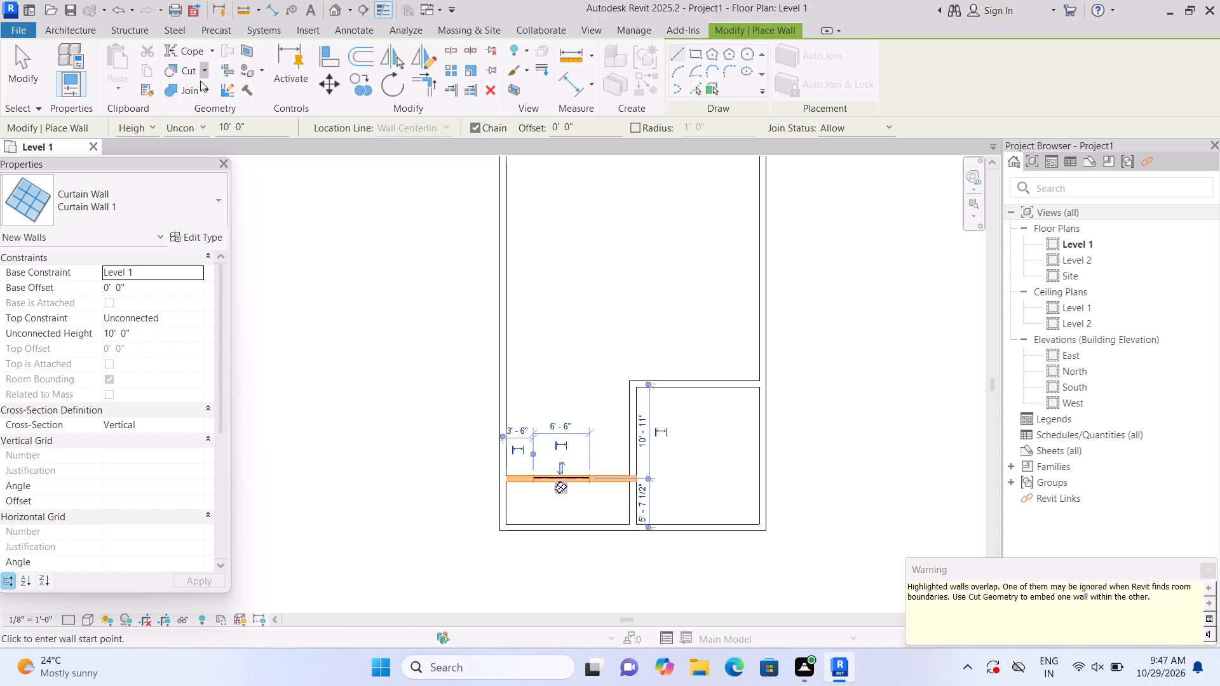
pyautogui.doubleClick(203, 70)
pyautogui.doubleClick(202, 65)
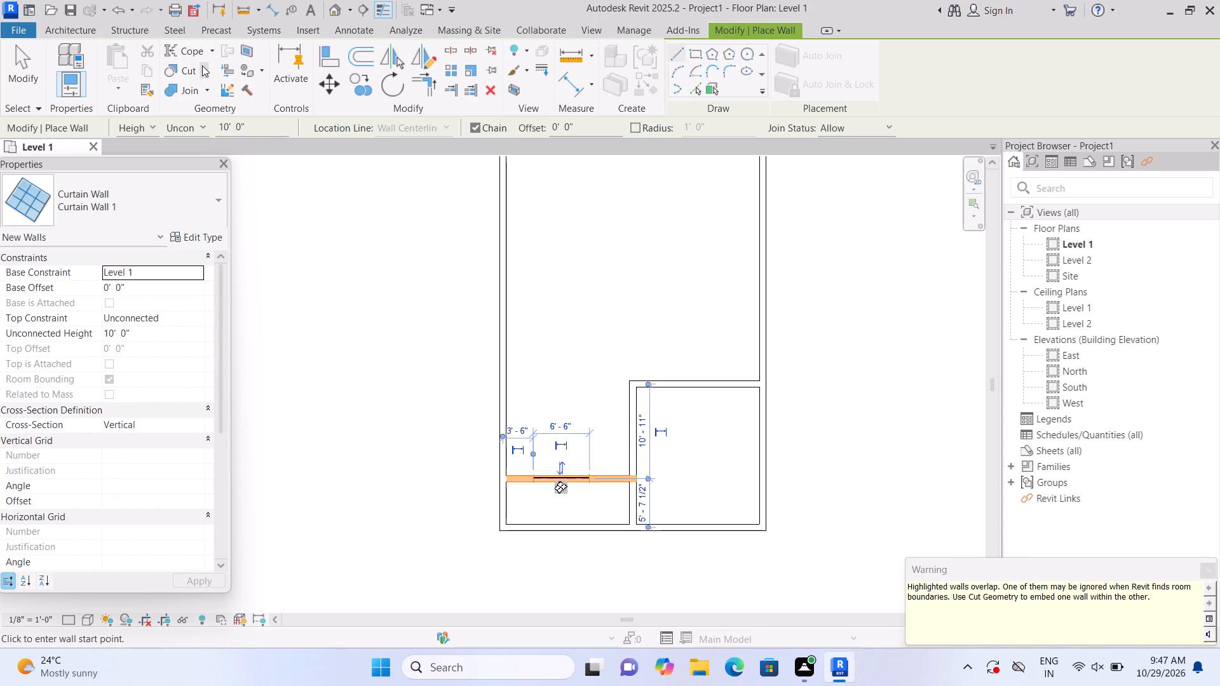
pyautogui.click(202, 65)
pyautogui.click(202, 97)
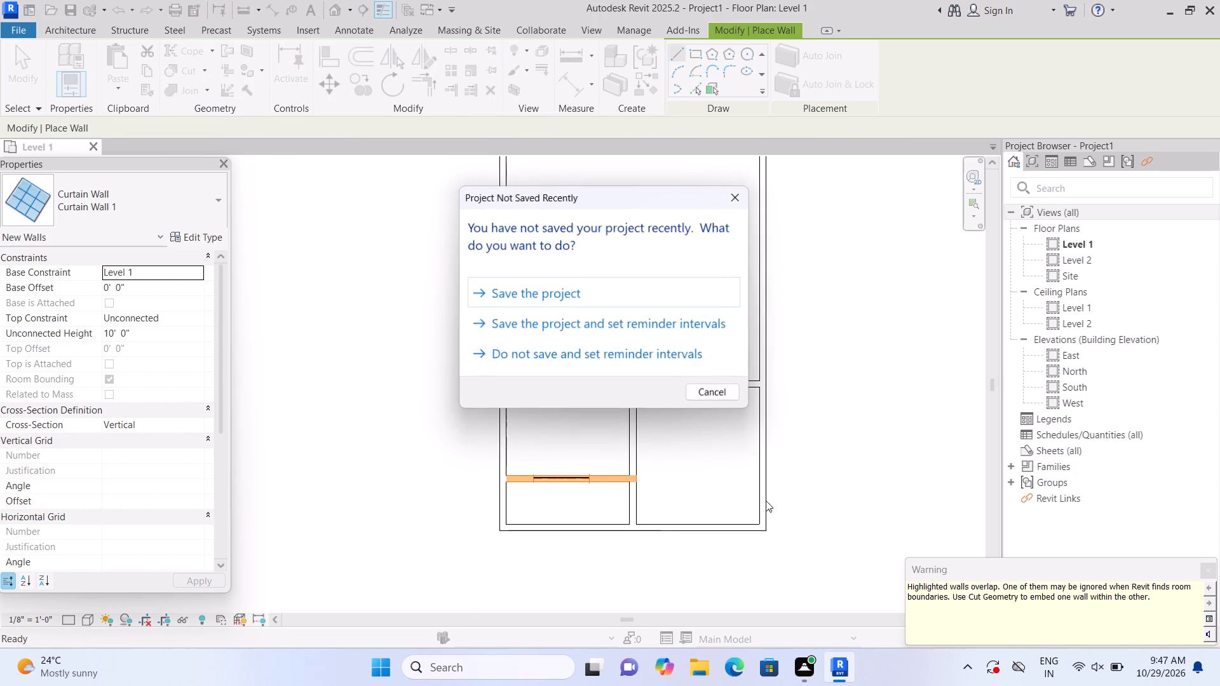
pyautogui.click(740, 199)
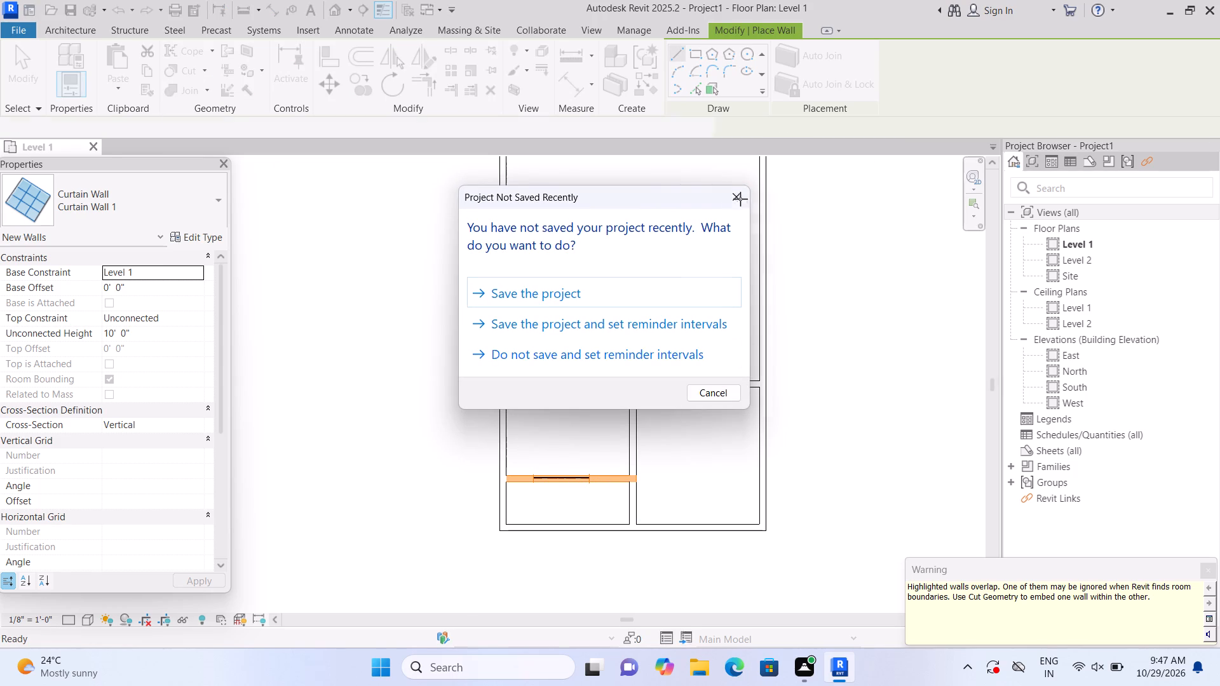
pyautogui.click(611, 478)
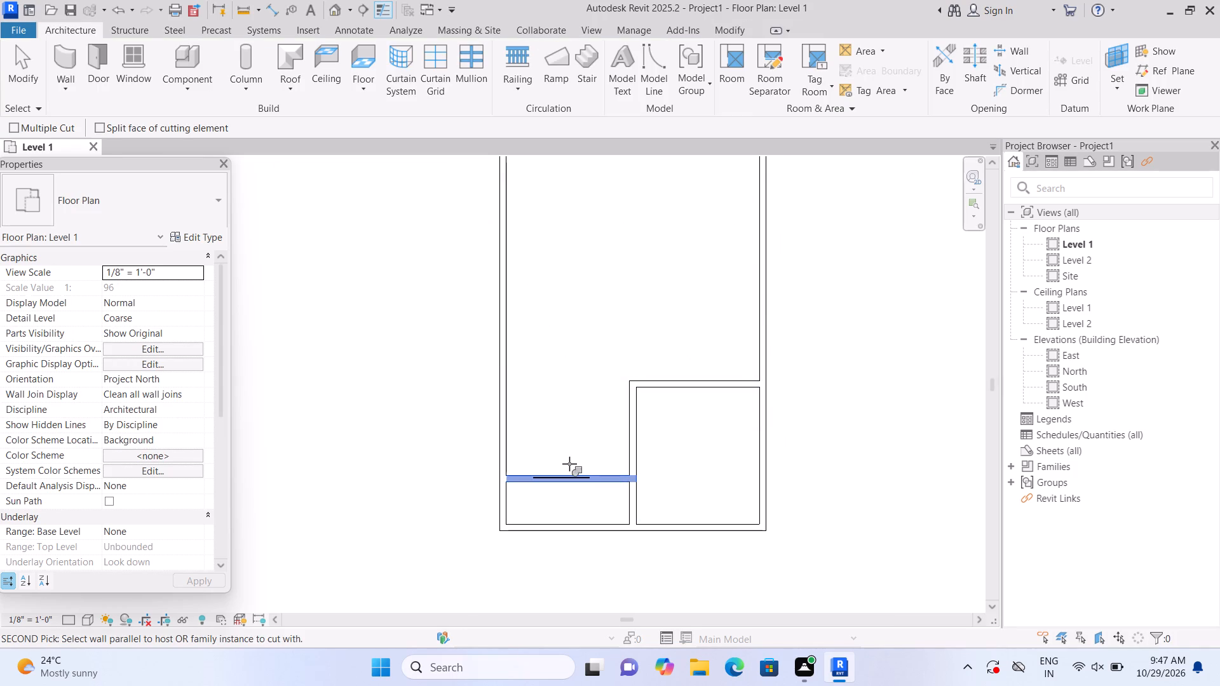
pyautogui.click(576, 477)
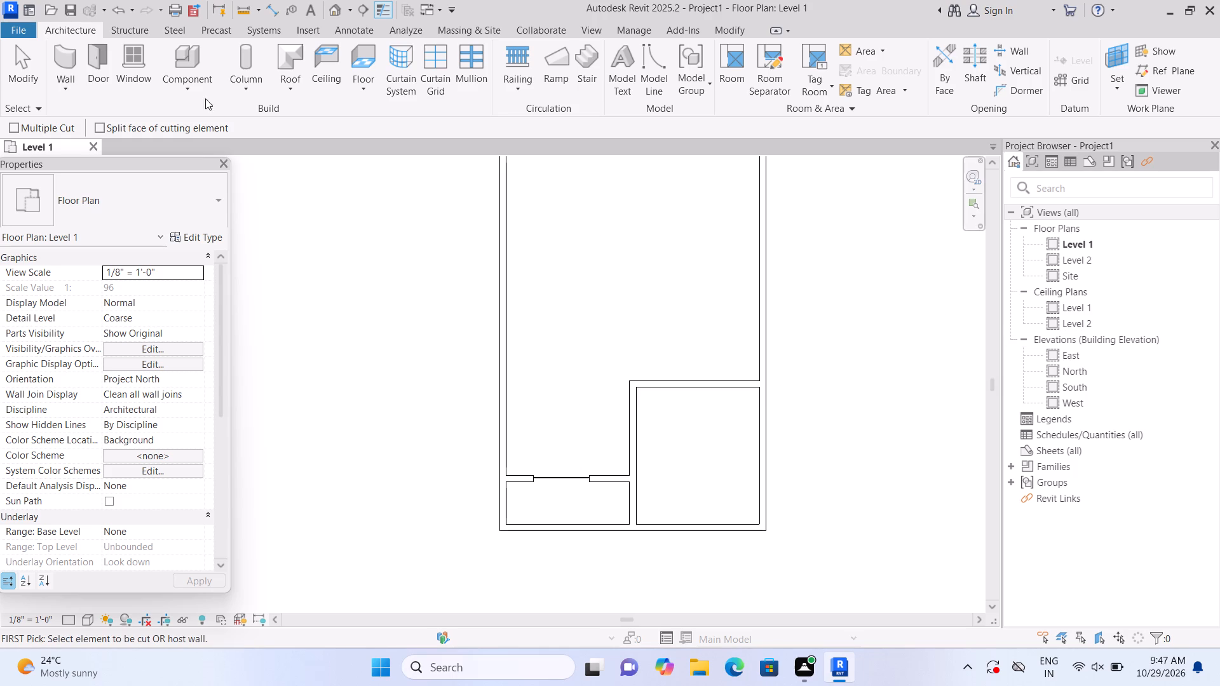
# Place a Single-Flush 36" x 84" door in the southeast room's north wall, centred about 3' from its west end and swinging north.
pyautogui.click(67, 65)
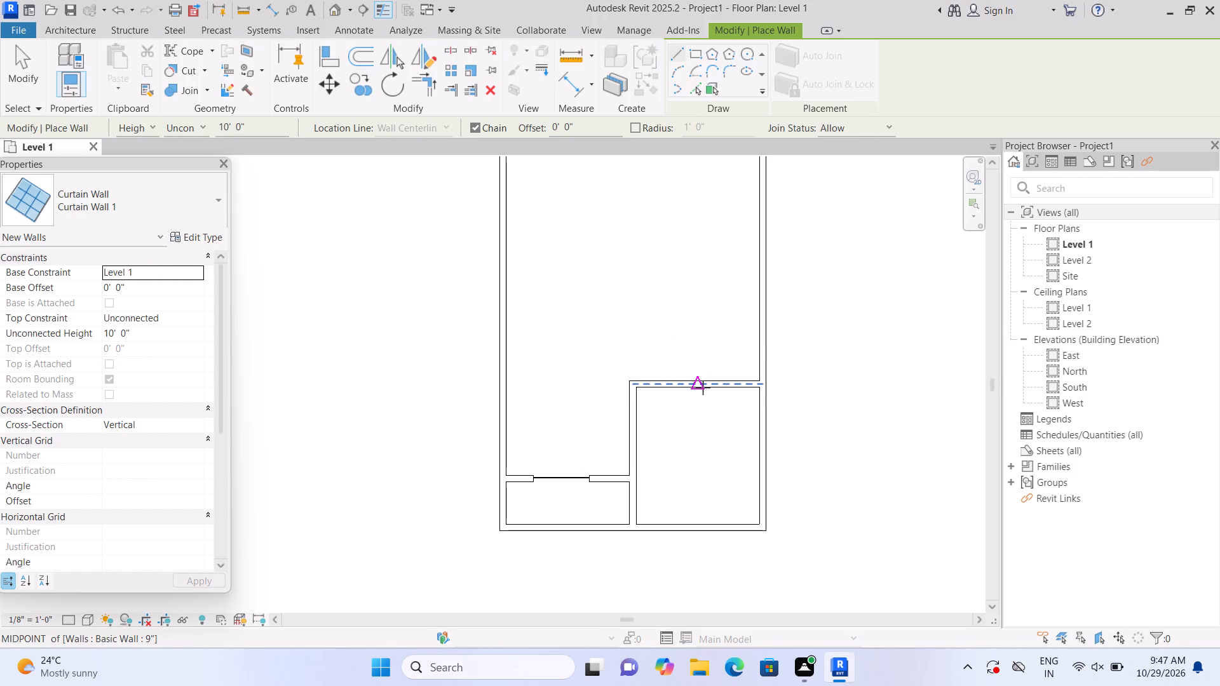
pyautogui.click(87, 22)
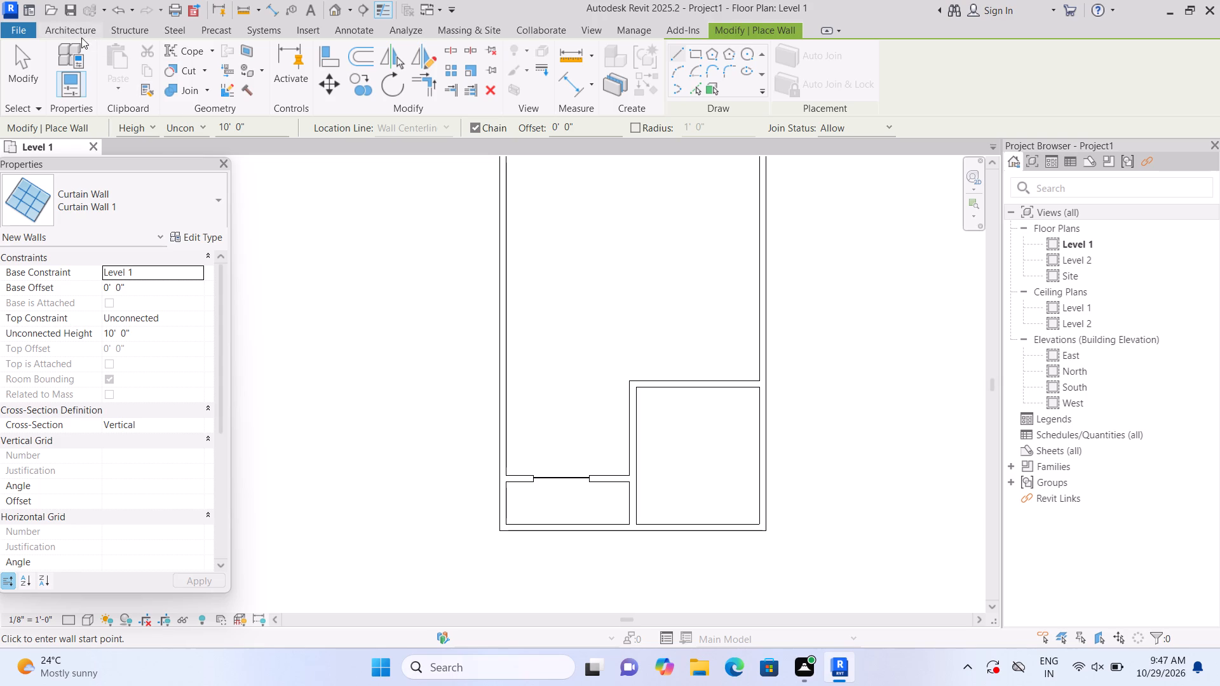
pyautogui.click(82, 33)
pyautogui.click(100, 62)
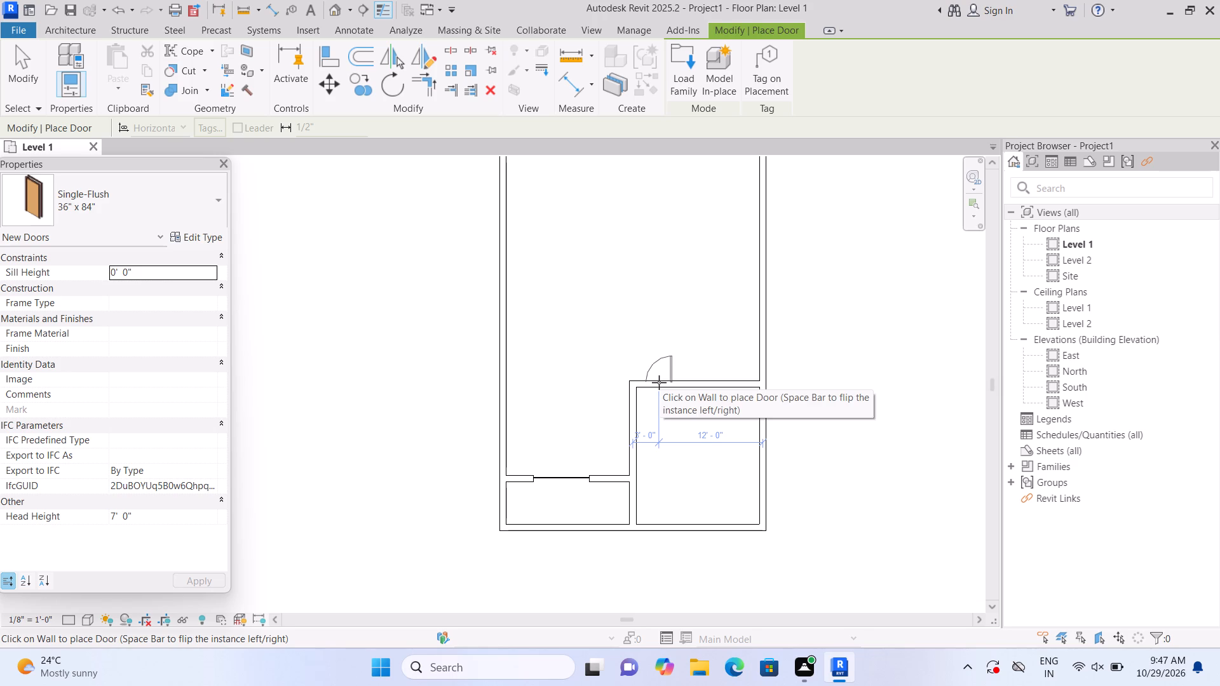
pyautogui.click(659, 382)
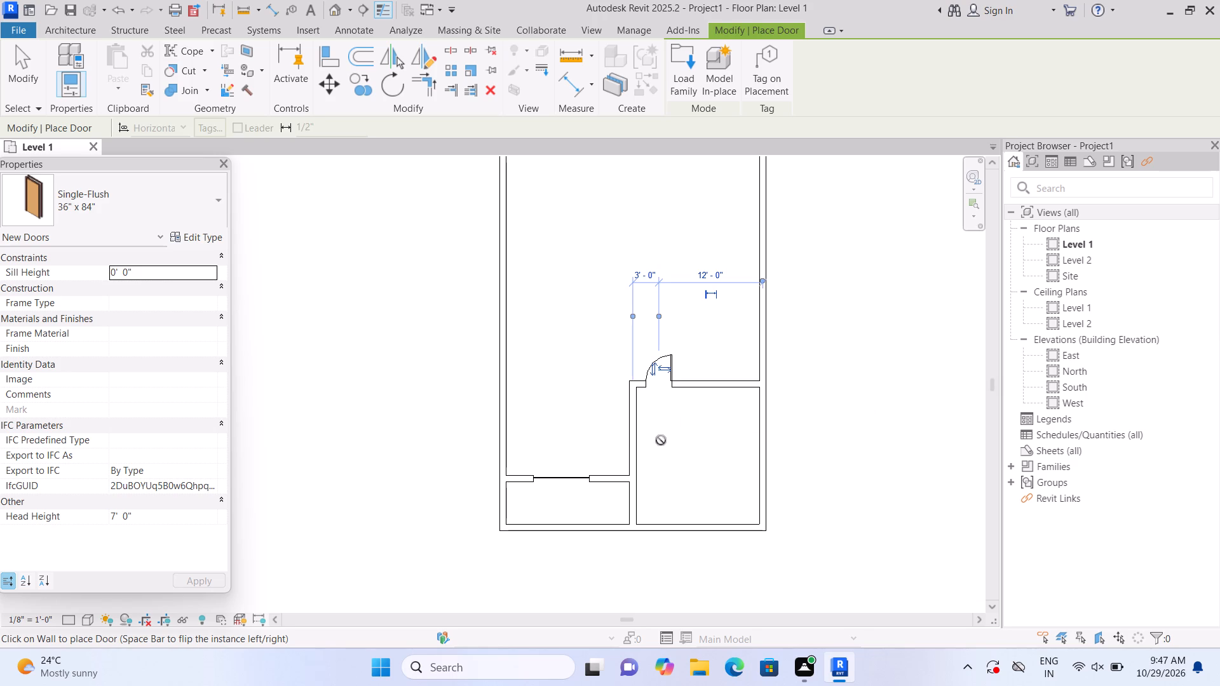
pyautogui.press('Escape')
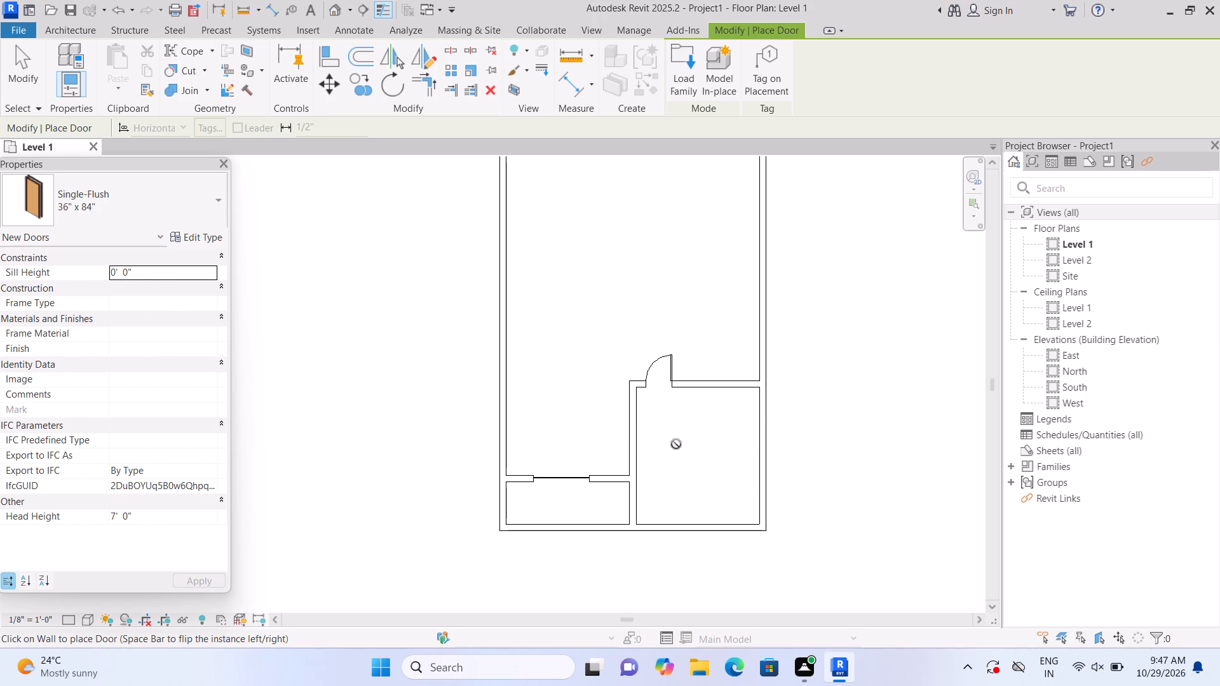
pyautogui.press('Escape')
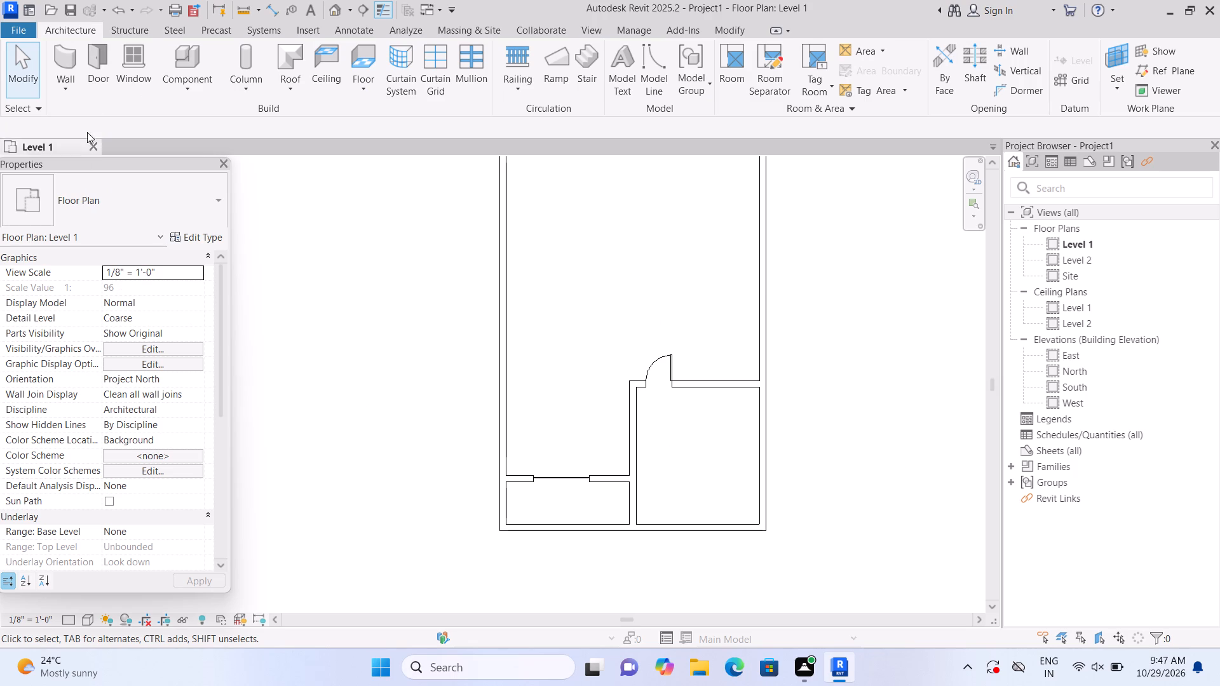
# Draw a Curtain Wall 1 segment about 6'-6" long in the southeast room's north wall, starting about 6'-6" from its west end.
pyautogui.click(67, 67)
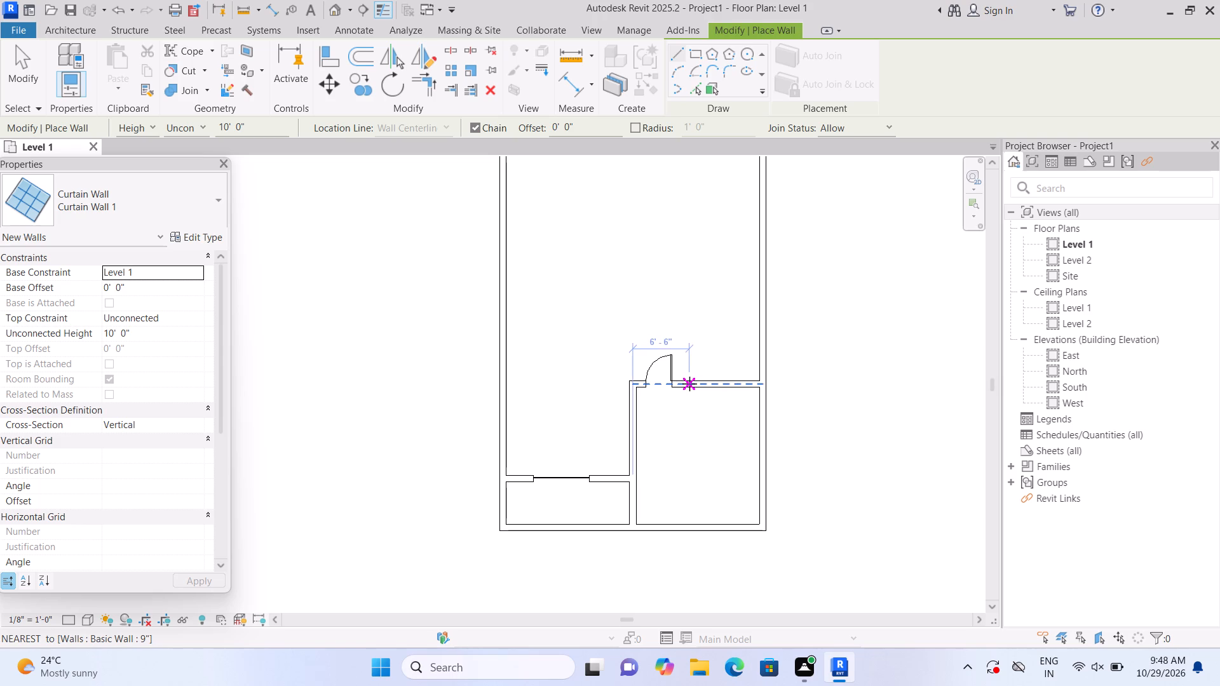
pyautogui.click(690, 384)
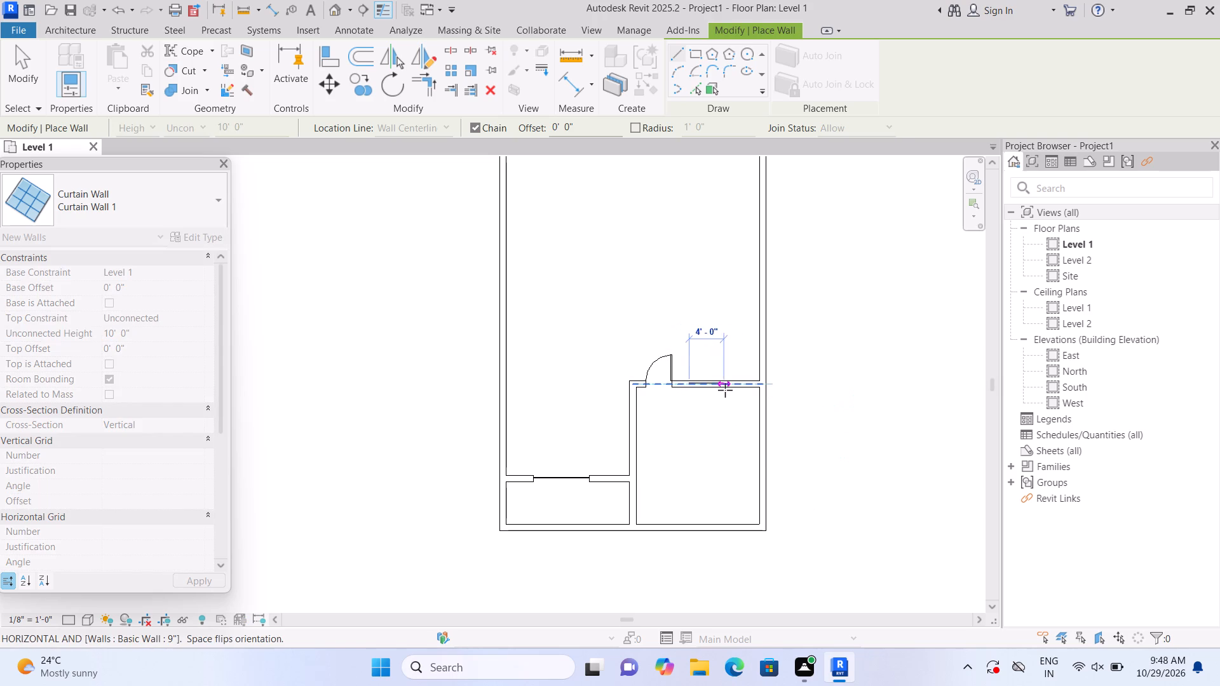
pyautogui.click(745, 387)
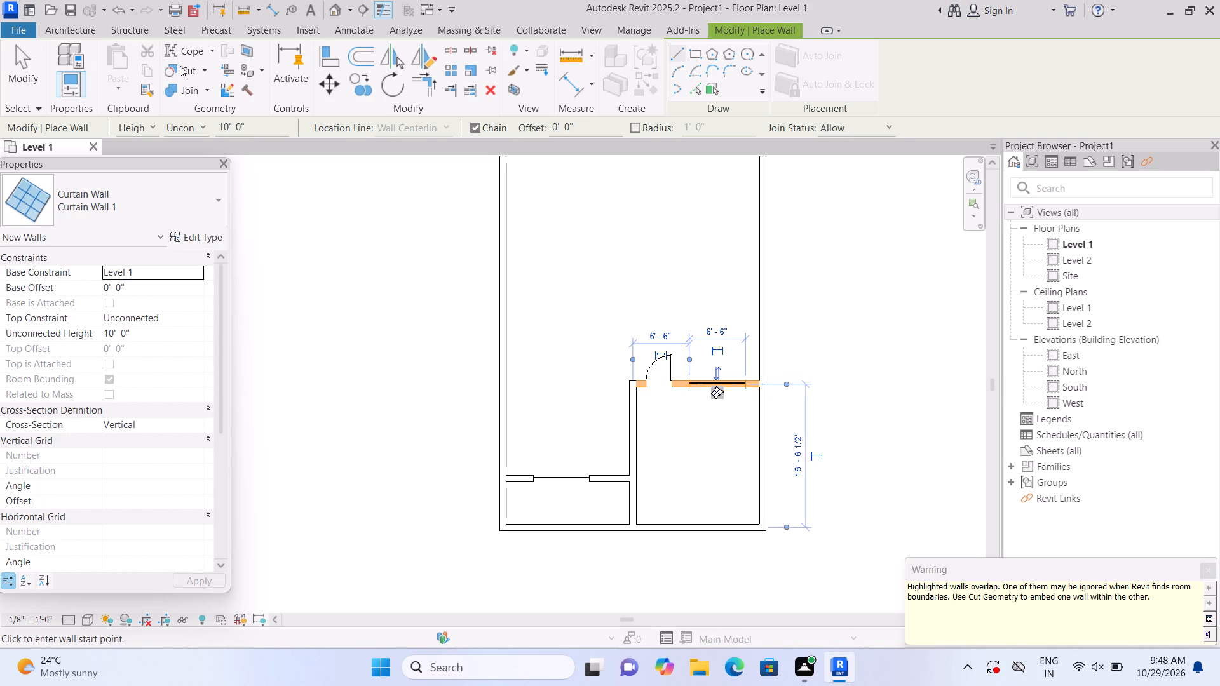
# Cut the southeast room's 9" north wall with the overlapping curtain wall using Cut Geometry.
pyautogui.doubleClick(203, 68)
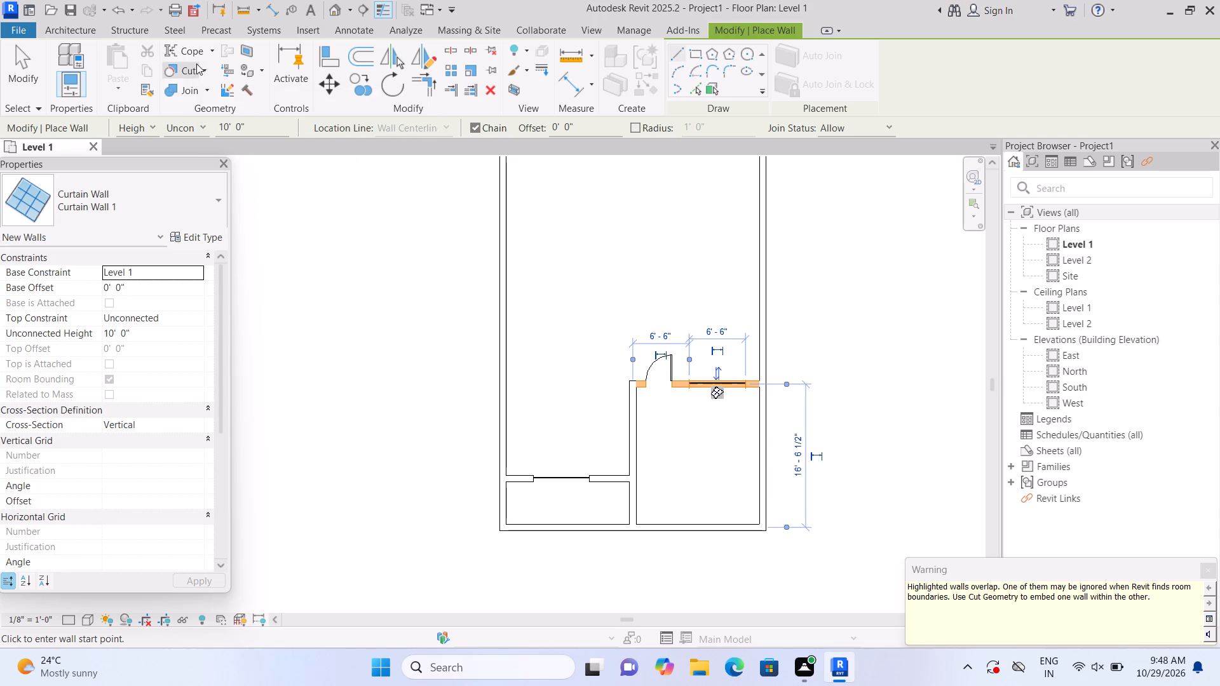
pyautogui.click(201, 69)
pyautogui.click(209, 95)
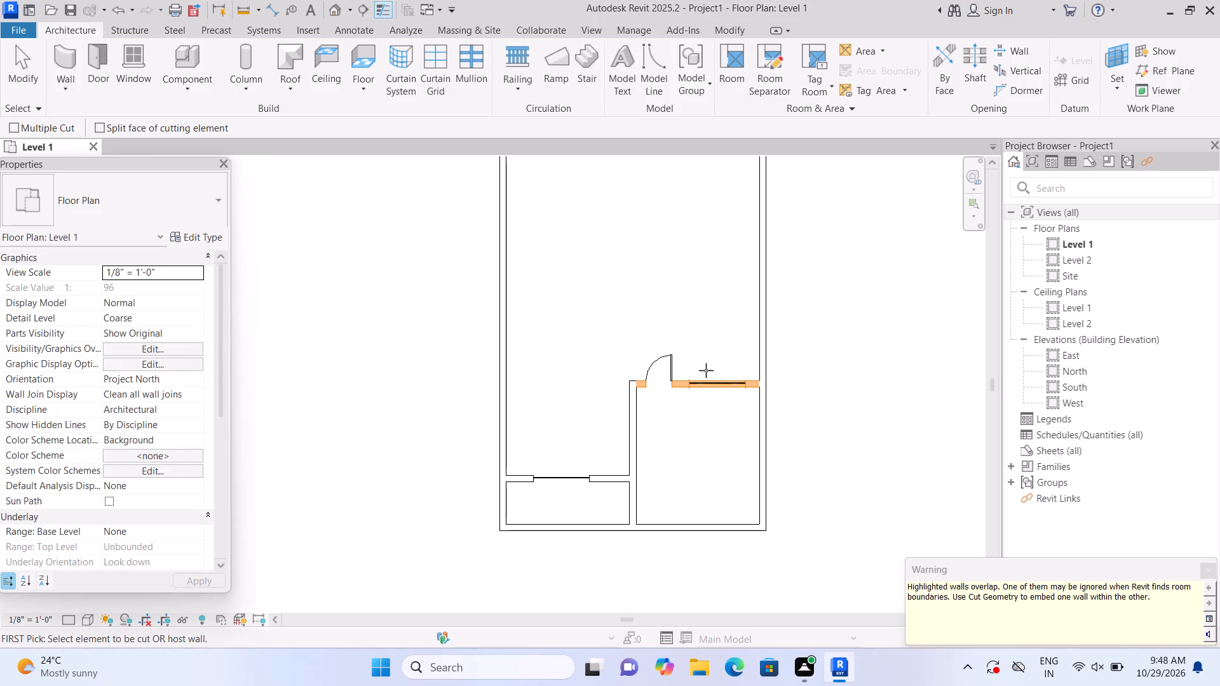
pyautogui.click(682, 389)
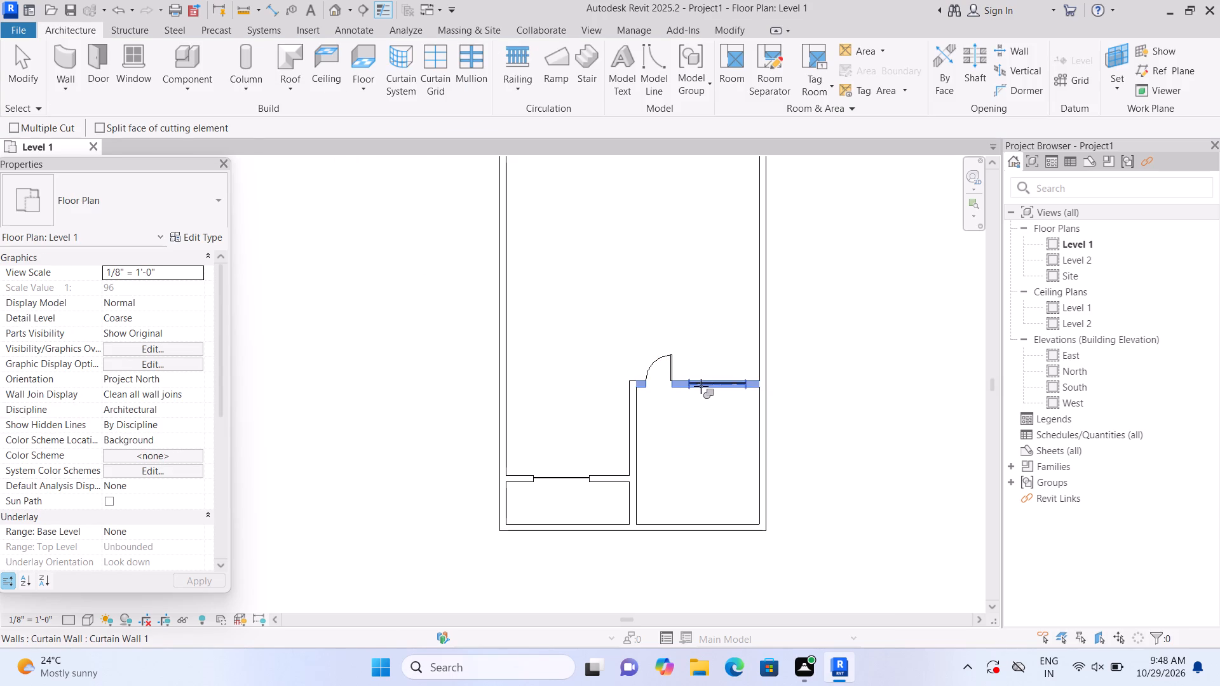
pyautogui.click(704, 386)
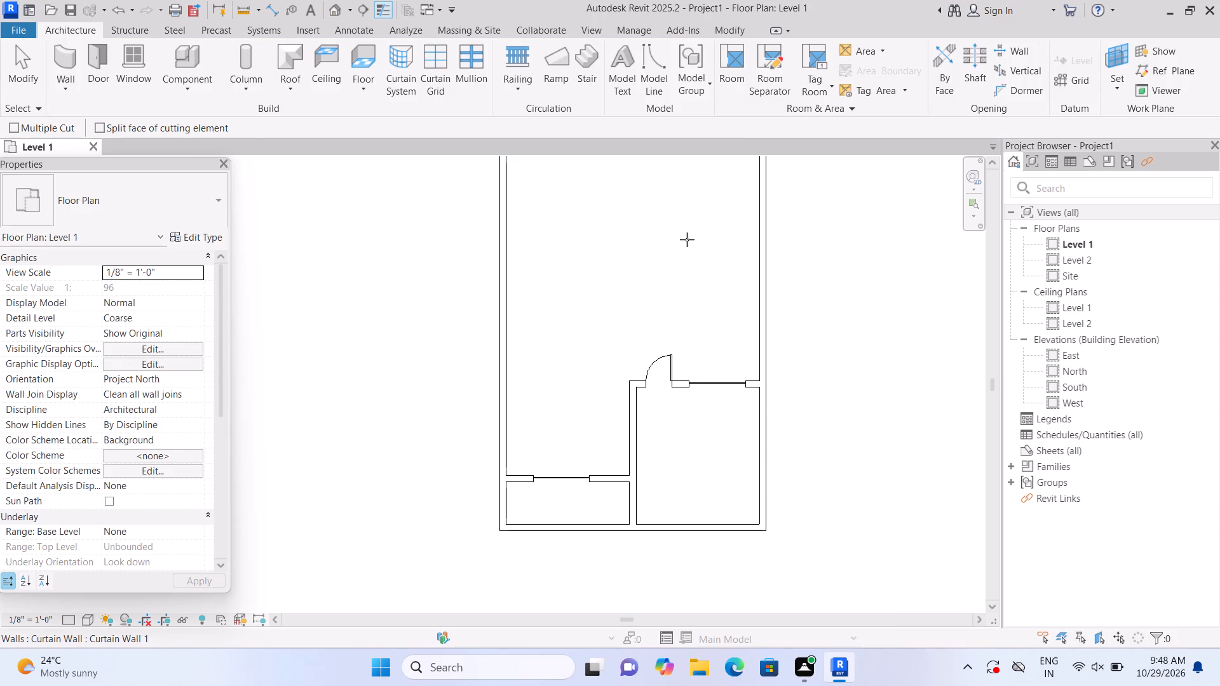
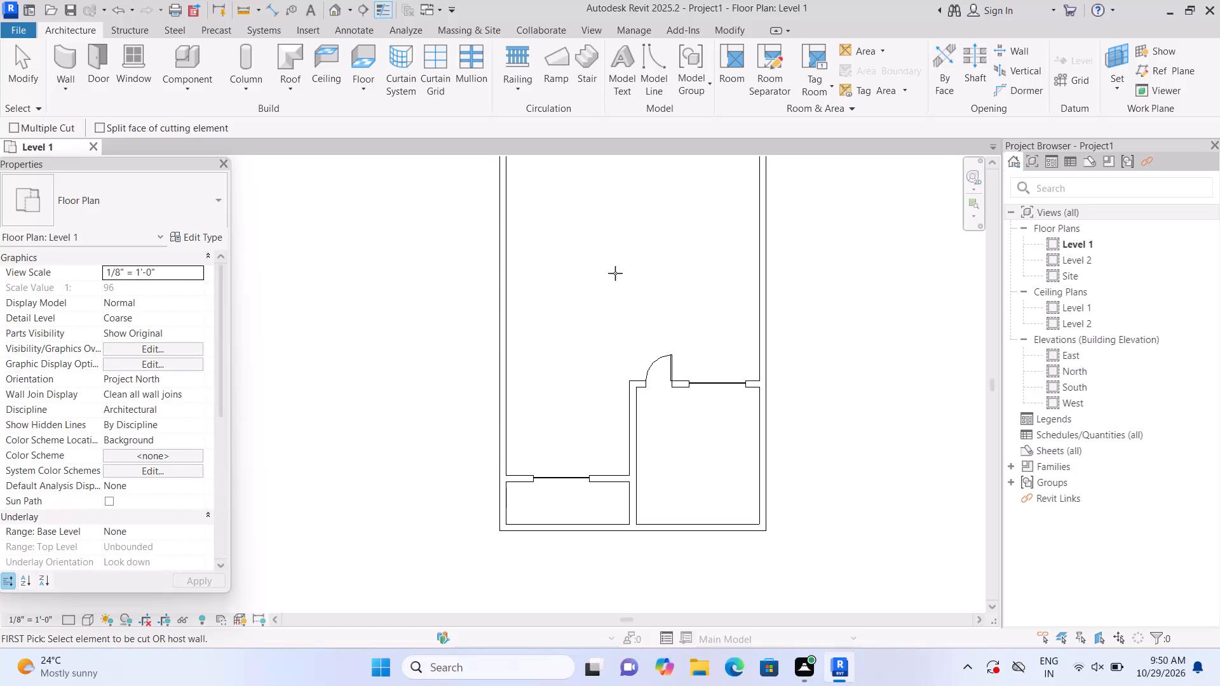
# Open the default 3D view of the building.
pyautogui.moveTo(621, 267); pyautogui.dragTo(616, 269, button='middle')
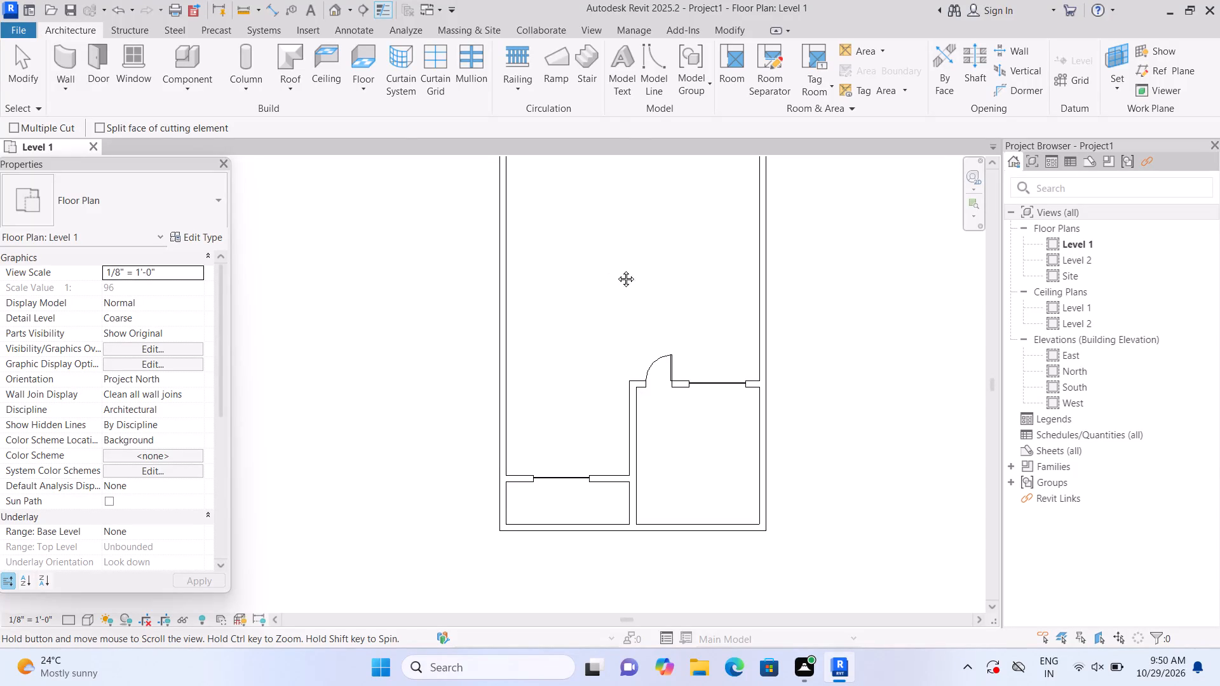
pyautogui.moveTo(616, 269); pyautogui.dragTo(532, 400, button='middle')
pyautogui.scroll(-1, 566, 339)
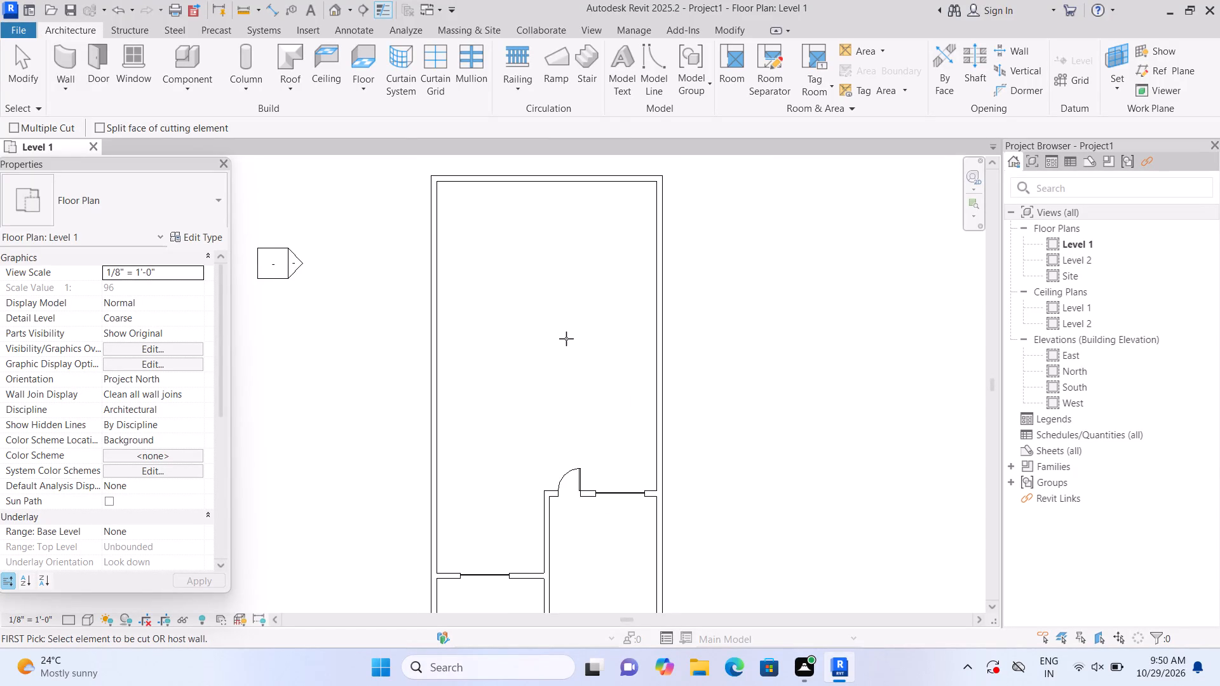
pyautogui.scroll(-2, 566, 339)
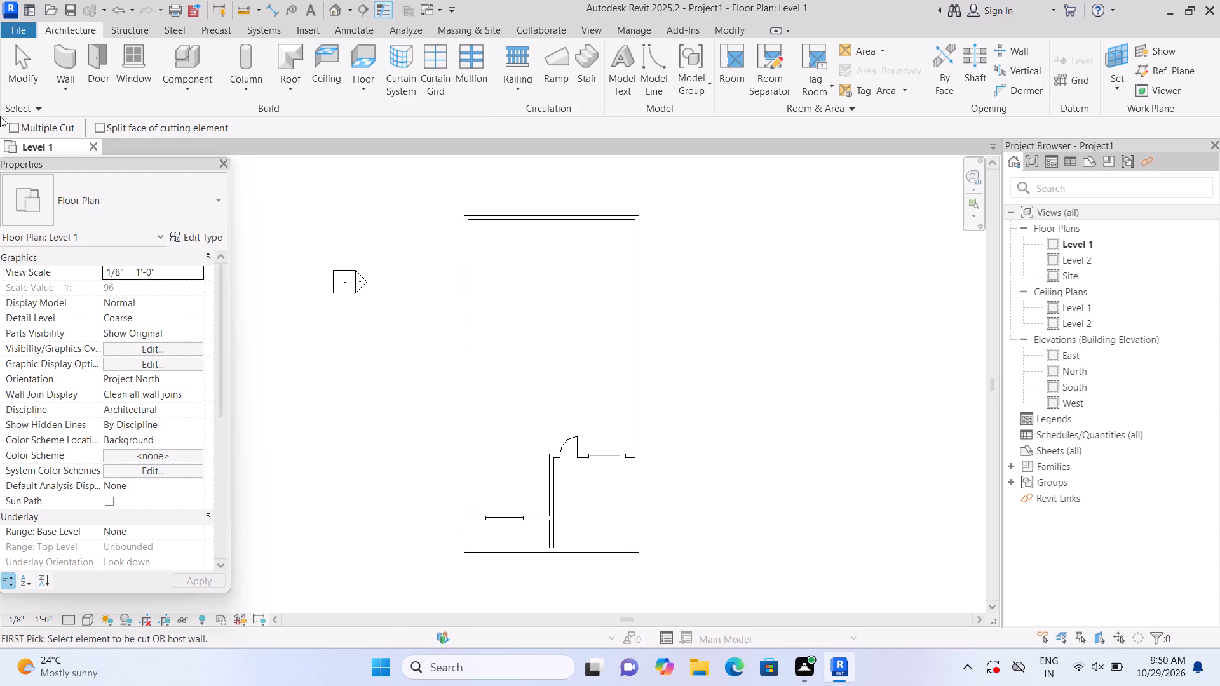
pyautogui.click(338, 9)
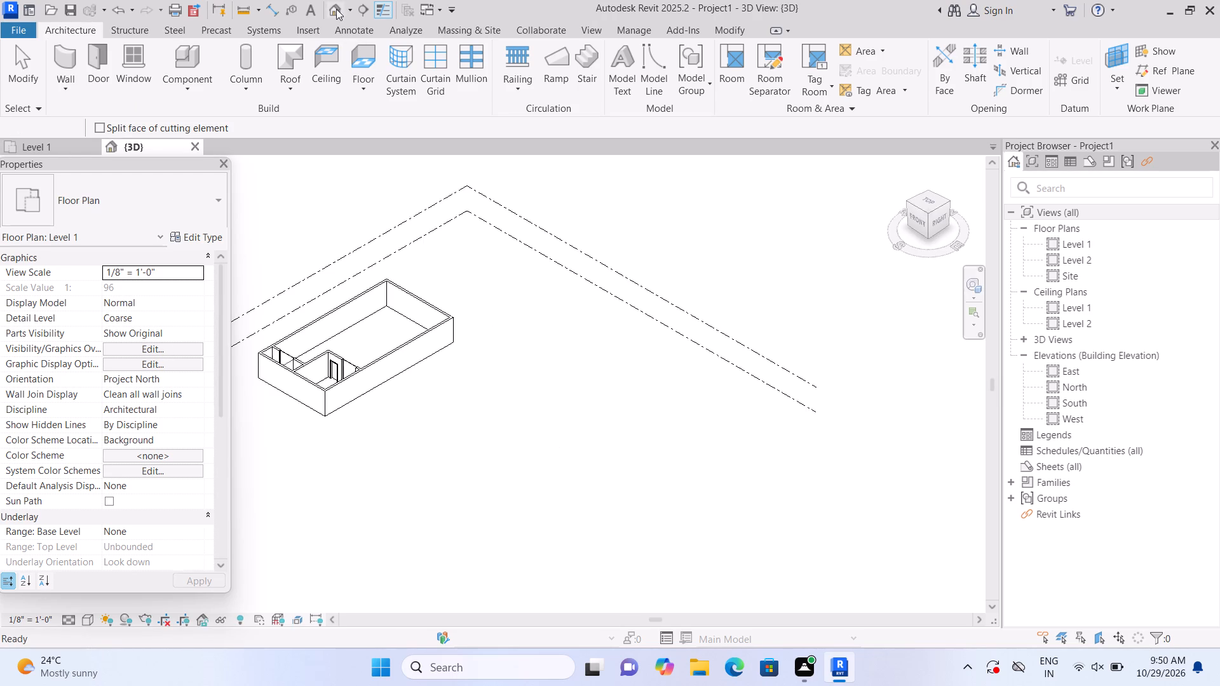
pyautogui.moveTo(282, 438); pyautogui.dragTo(413, 522, button='middle')
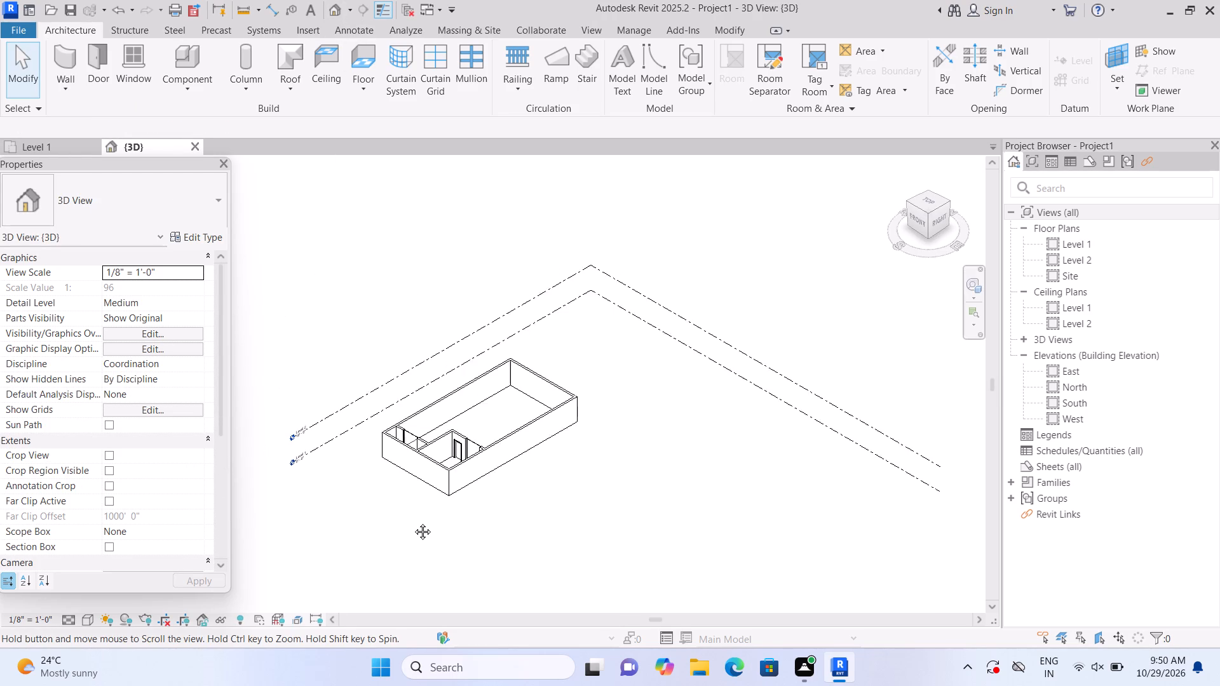
pyautogui.moveTo(413, 522); pyautogui.dragTo(385, 492, button='middle')
pyautogui.scroll(1, 342, 421)
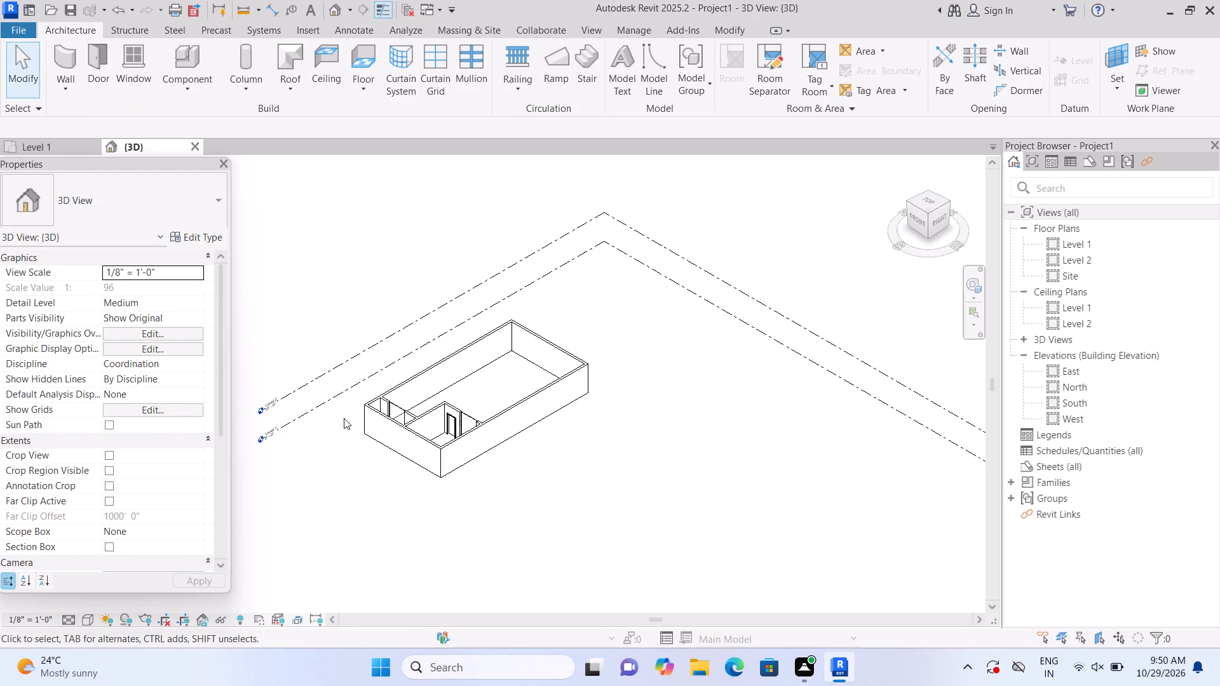
pyautogui.scroll(2, 344, 418)
pyautogui.scroll(2, 390, 483)
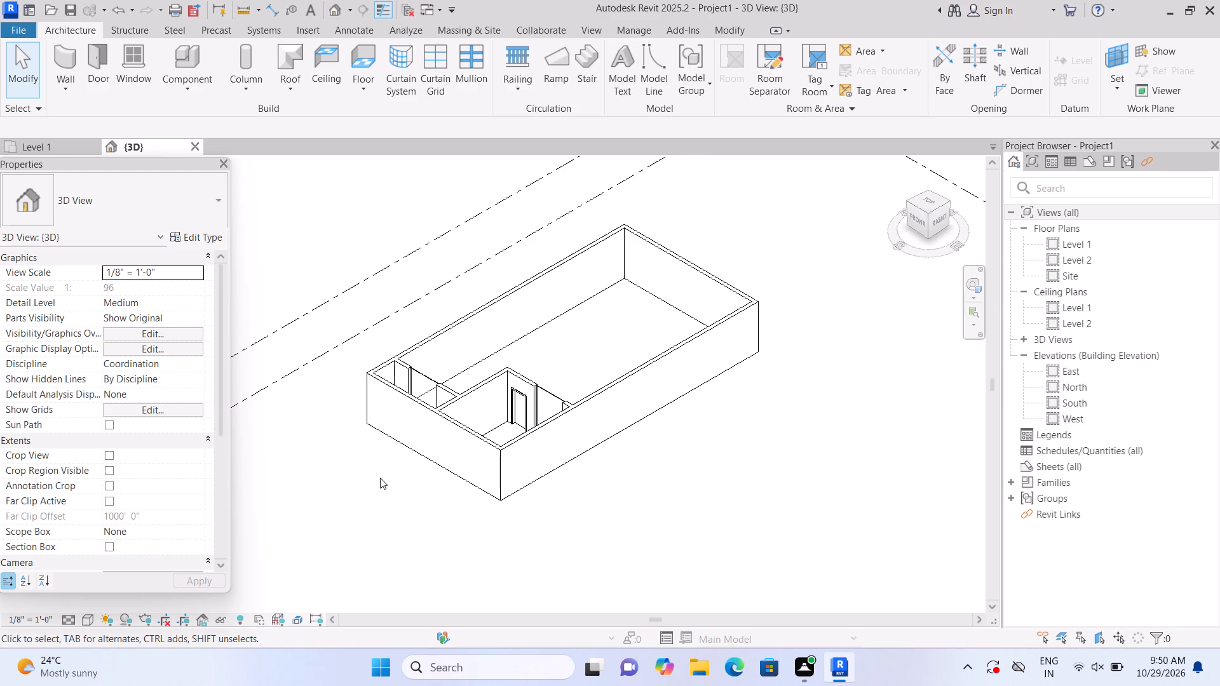
pyautogui.scroll(1, 393, 504)
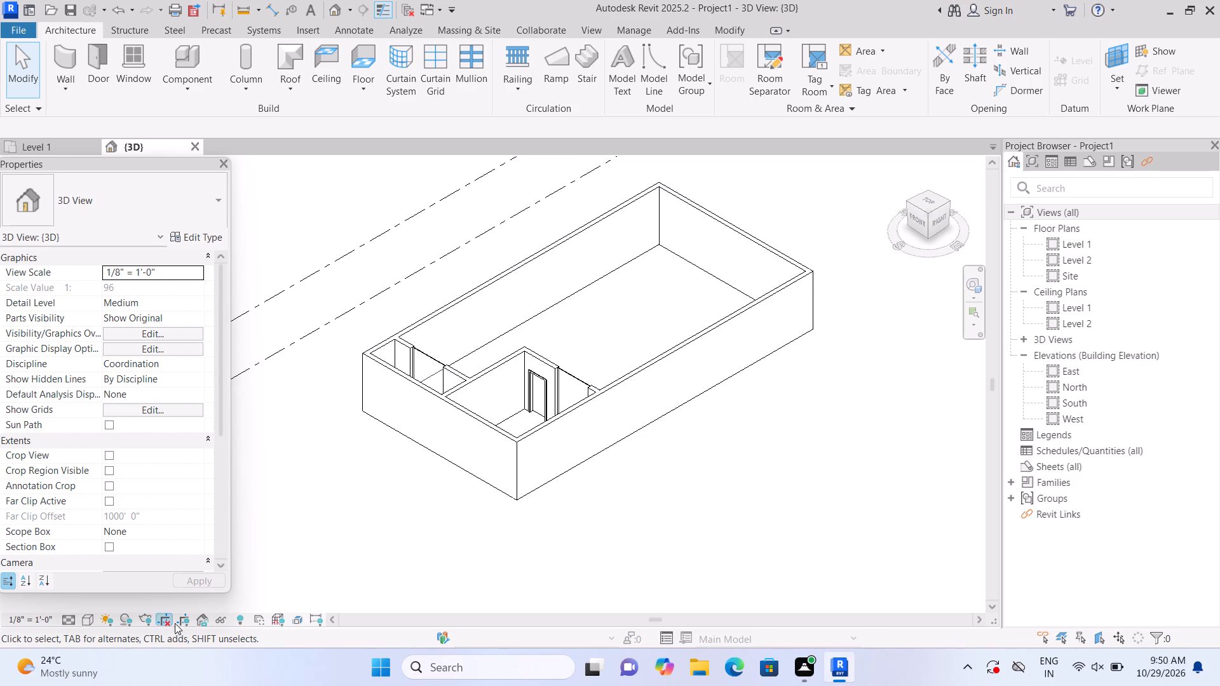
# Set the 3D view's visual style to Shaded.
pyautogui.click(89, 621)
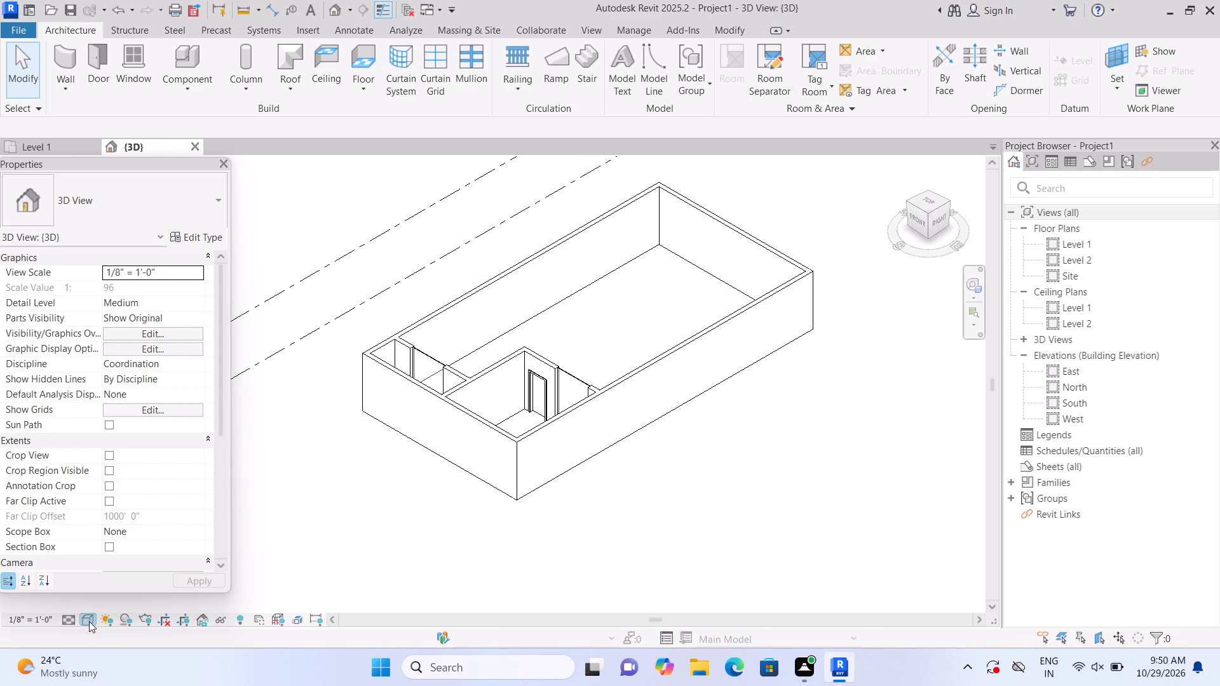
pyautogui.click(137, 560)
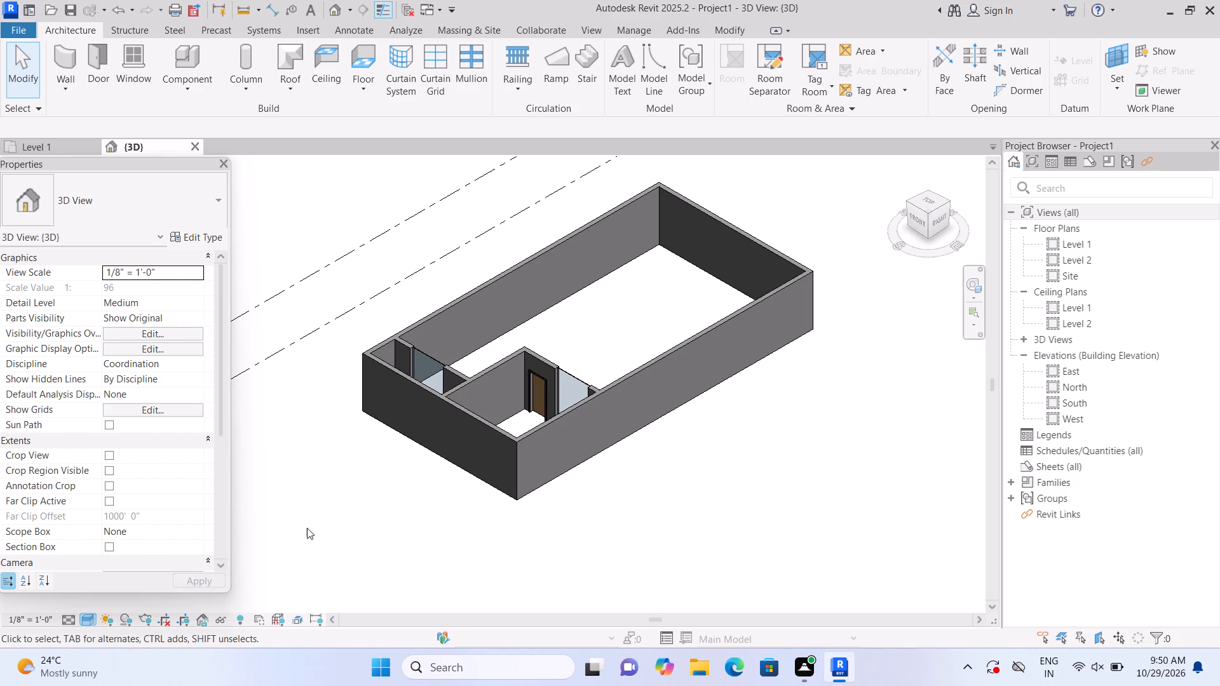
# Delete the 30' long 9" exterior wall on the building's south side.
pyautogui.doubleClick(481, 443)
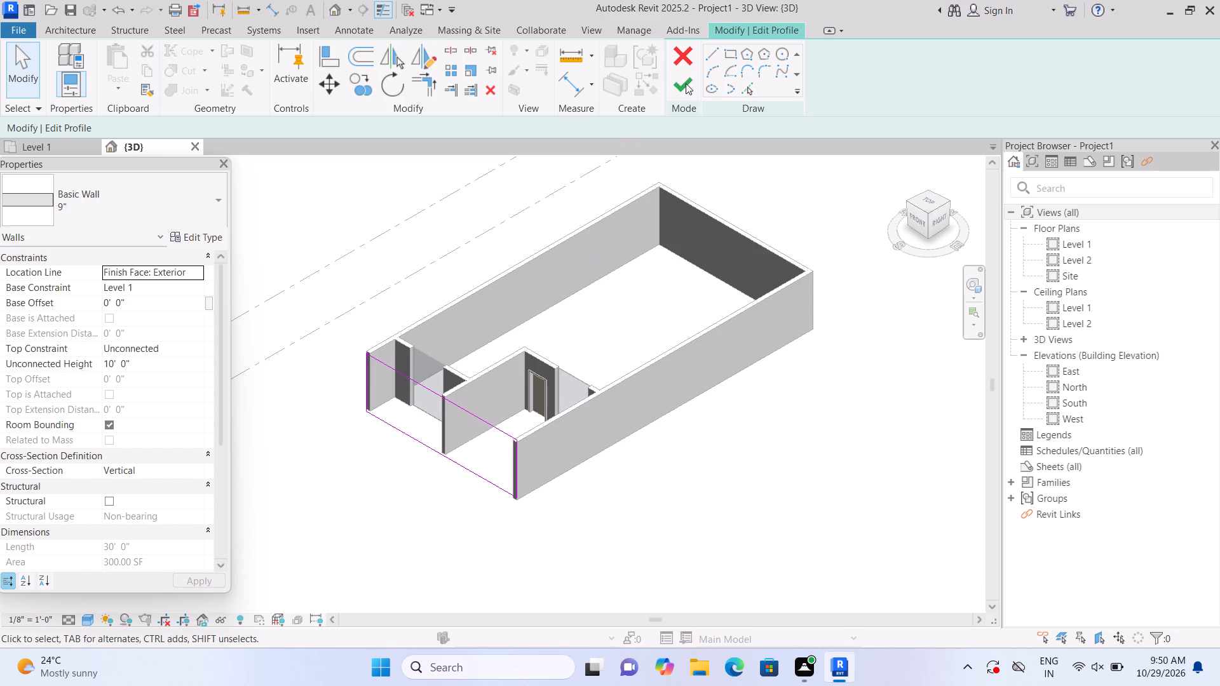
pyautogui.click(686, 83)
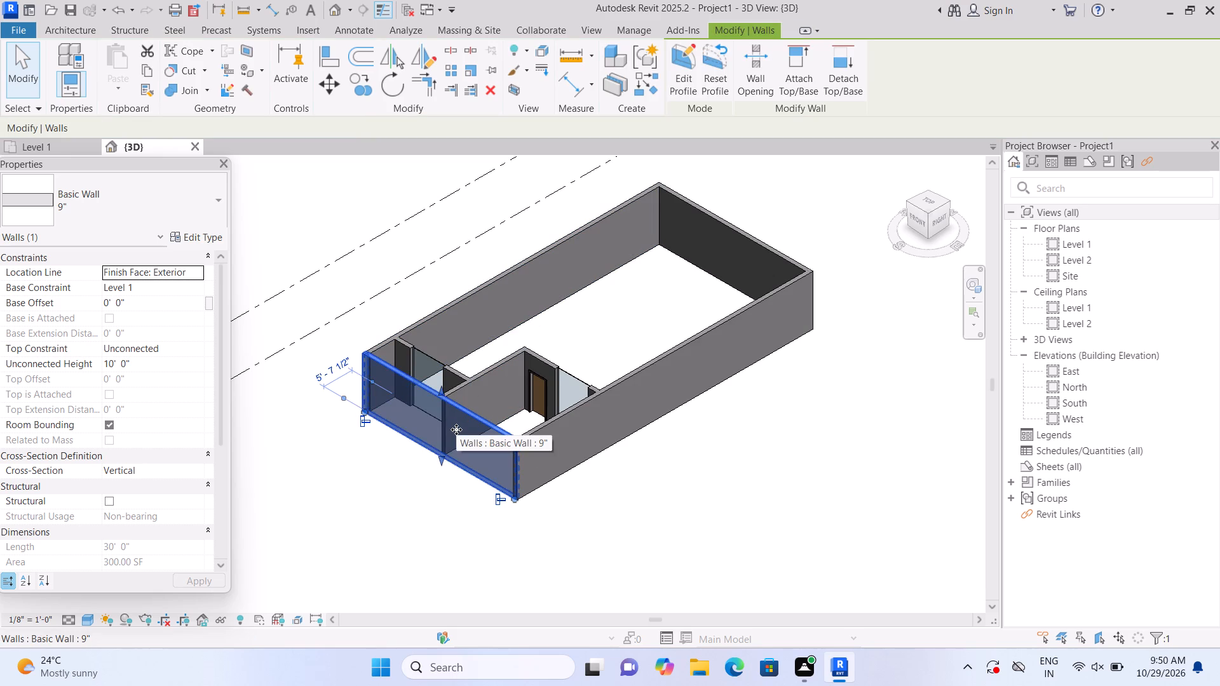
pyautogui.press('Delete')
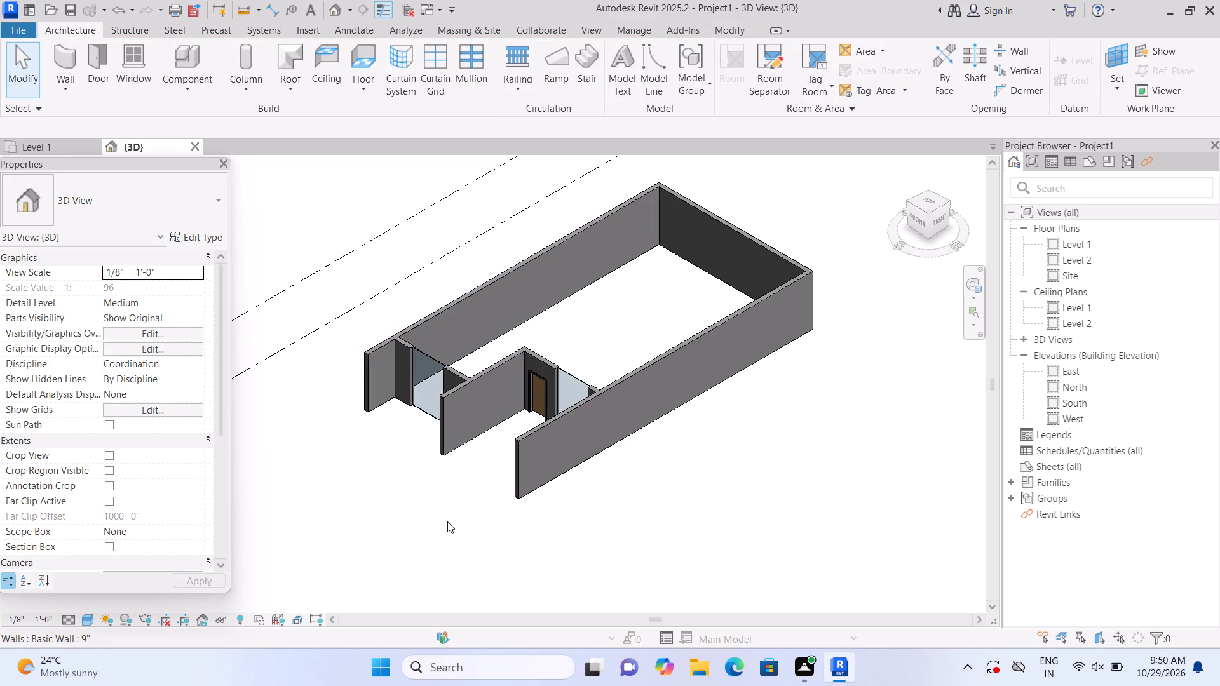
# Raise the base of the curtain wall in the southwest room's north wall to about 3'-4" above Level 1.
pyautogui.keyDown('shift'); pyautogui.moveTo(444, 510); pyautogui.dragTo(511, 534, button='middle'); pyautogui.keyUp('shift')
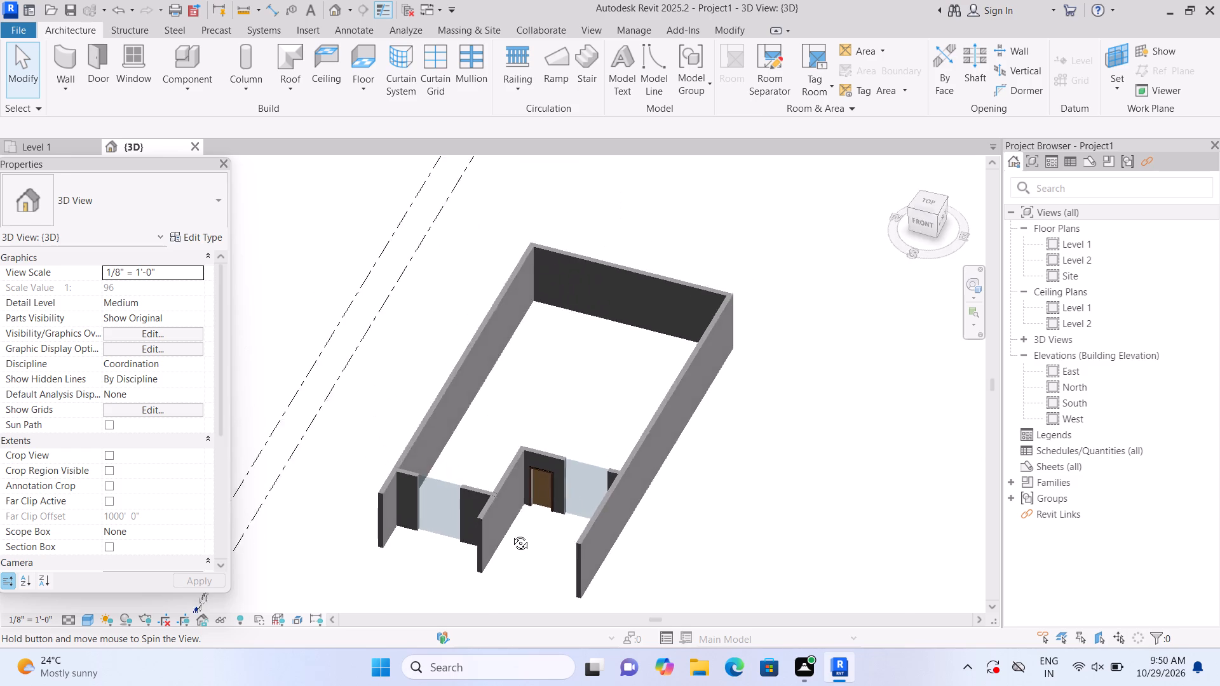
pyautogui.keyDown('shift'); pyautogui.moveTo(511, 534); pyautogui.dragTo(544, 513, button='middle'); pyautogui.keyUp('shift')
pyautogui.keyDown('shift'); pyautogui.moveTo(571, 571); pyautogui.dragTo(597, 562, button='middle'); pyautogui.keyUp('shift')
pyautogui.keyDown('shift'); pyautogui.middleClick(597, 562); pyautogui.keyUp('shift')
pyautogui.moveTo(505, 459); pyautogui.dragTo(471, 390, button='middle')
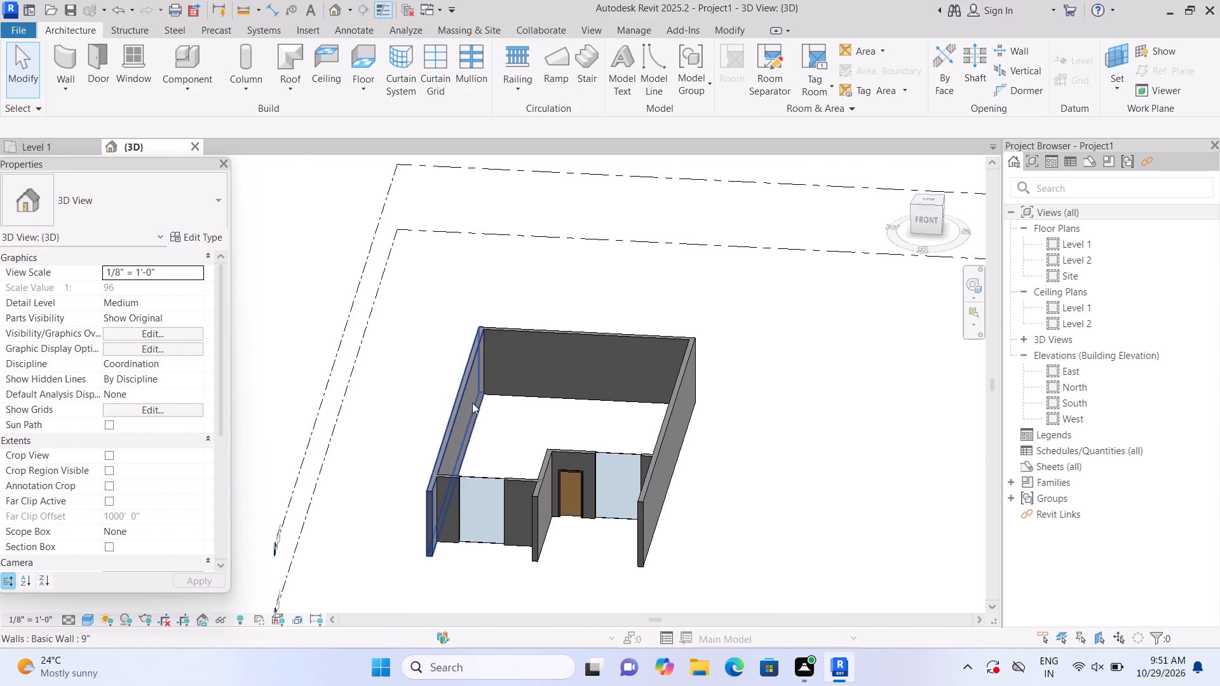
pyautogui.scroll(5, 552, 561)
pyautogui.scroll(1, 494, 532)
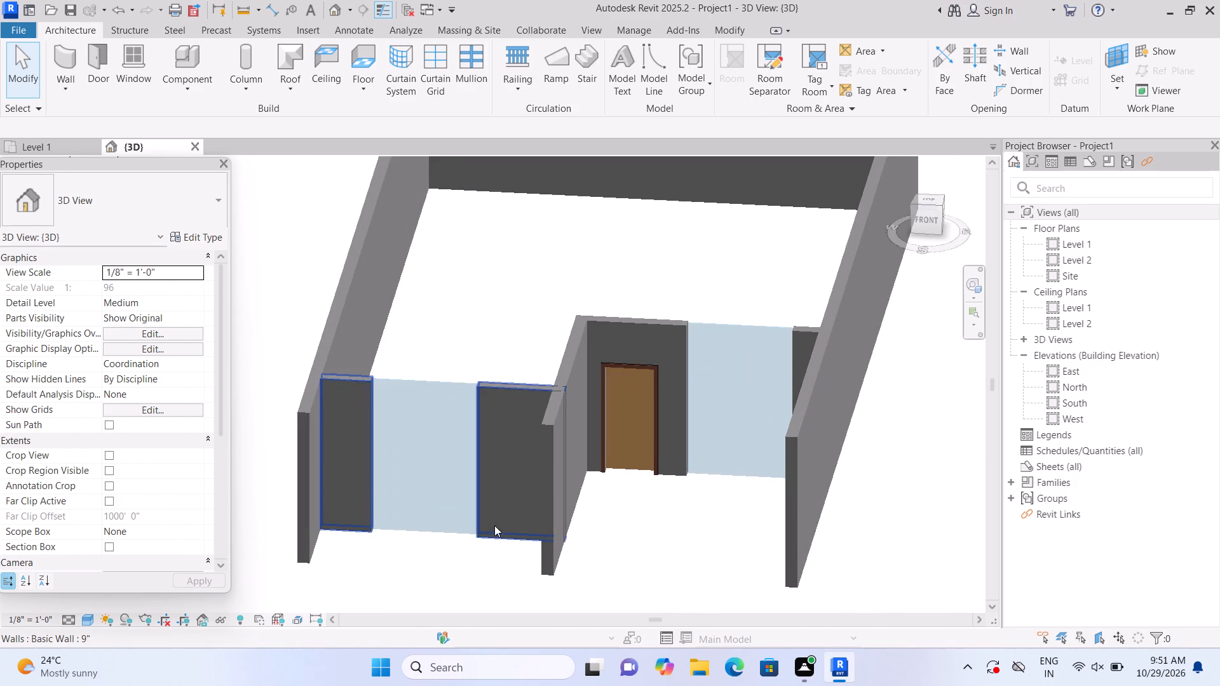
pyautogui.moveTo(463, 560); pyautogui.dragTo(467, 514, button='middle')
pyautogui.click(454, 380)
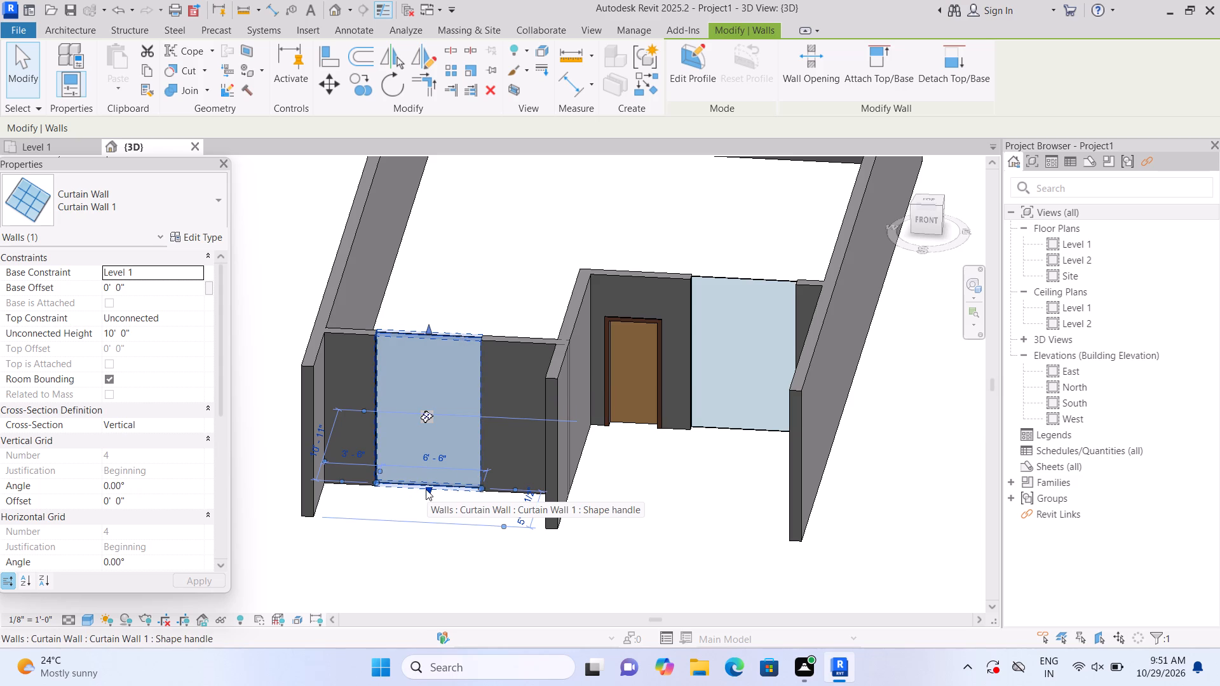
pyautogui.moveTo(428, 489); pyautogui.dragTo(438, 440)
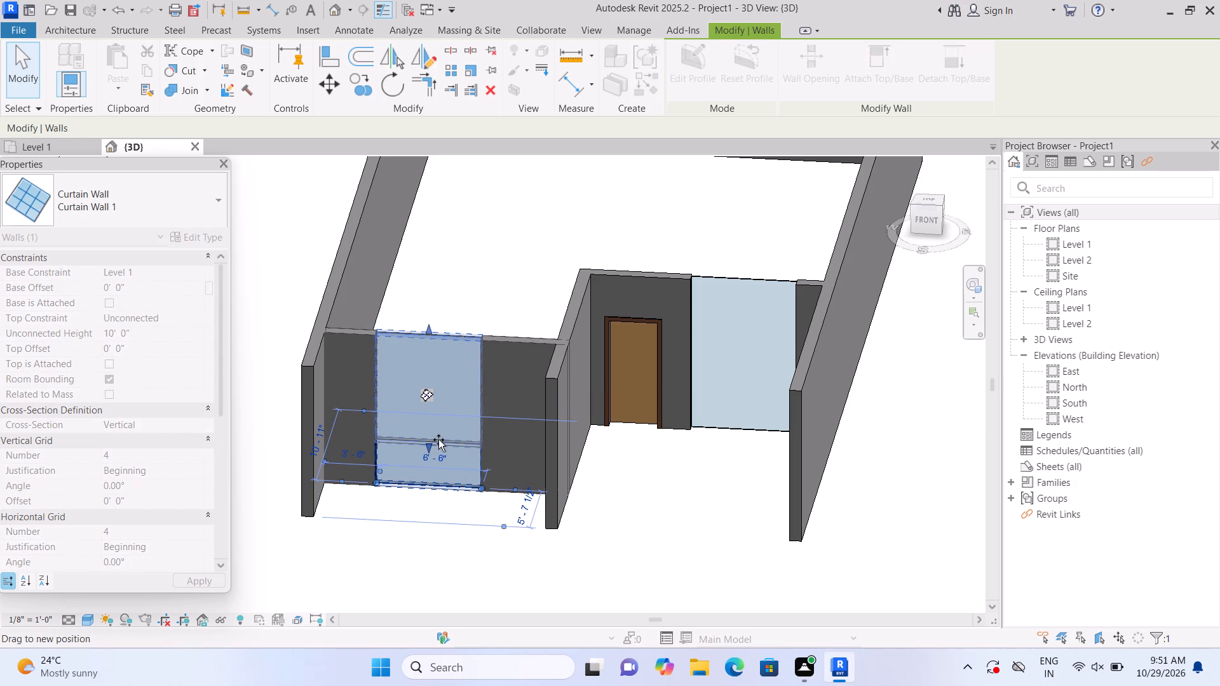
pyautogui.moveTo(438, 440); pyautogui.dragTo(442, 435)
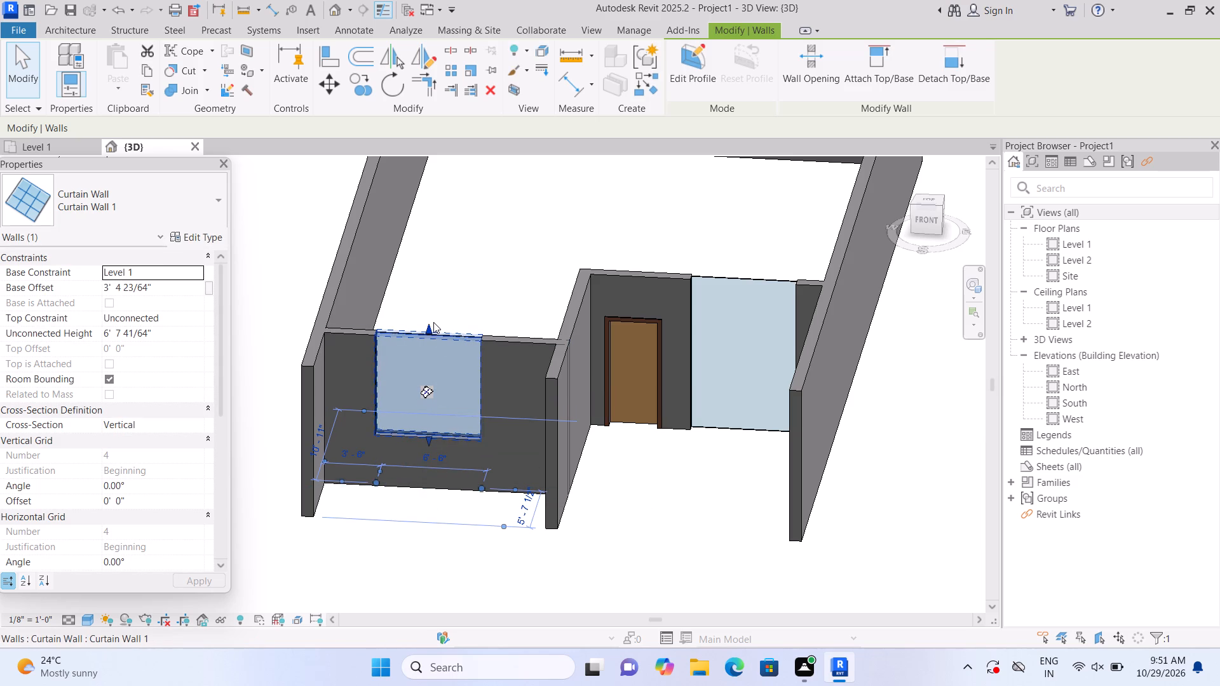
# Lower the top of the southwest room's curtain wall in two adjustments, giving an unconnected height of about 3'-9".
pyautogui.moveTo(426, 328); pyautogui.dragTo(432, 359)
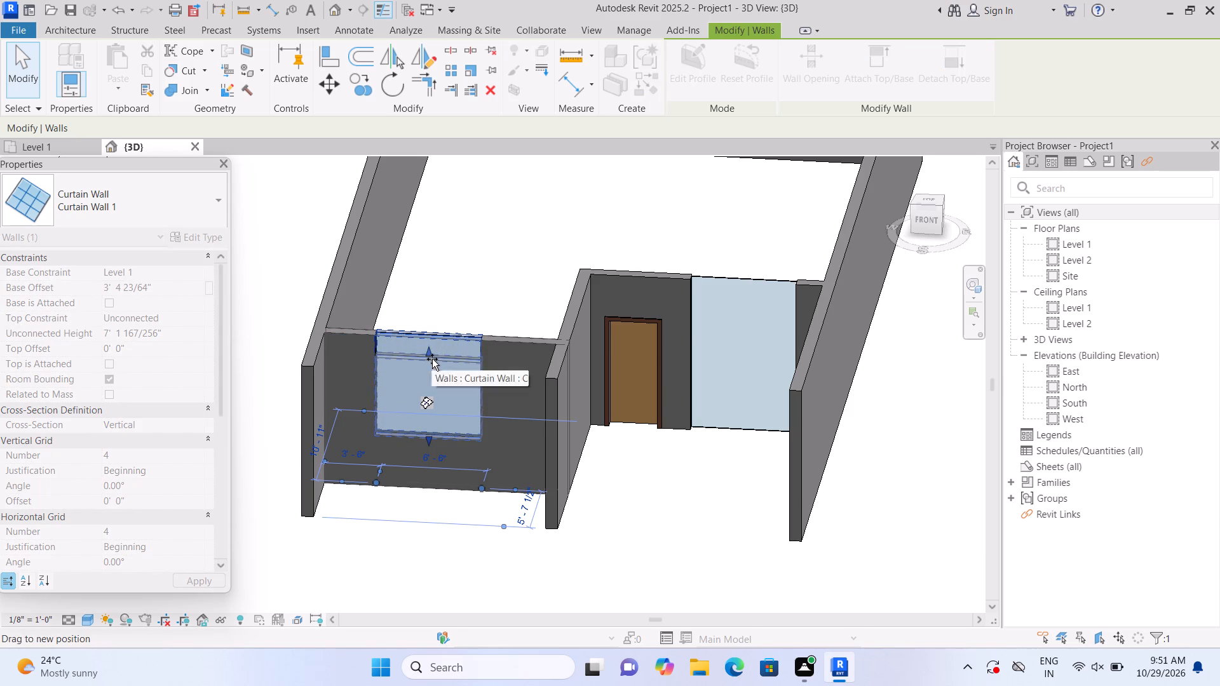
pyautogui.moveTo(432, 359); pyautogui.dragTo(438, 356)
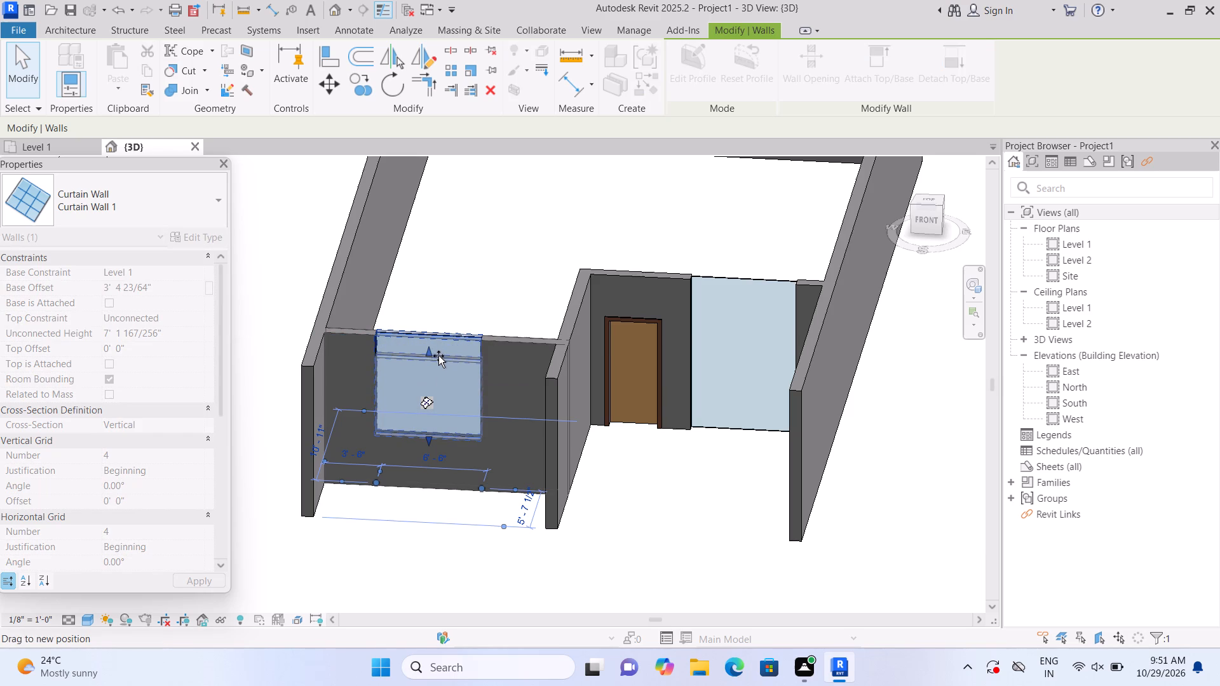
pyautogui.moveTo(438, 356); pyautogui.dragTo(439, 355)
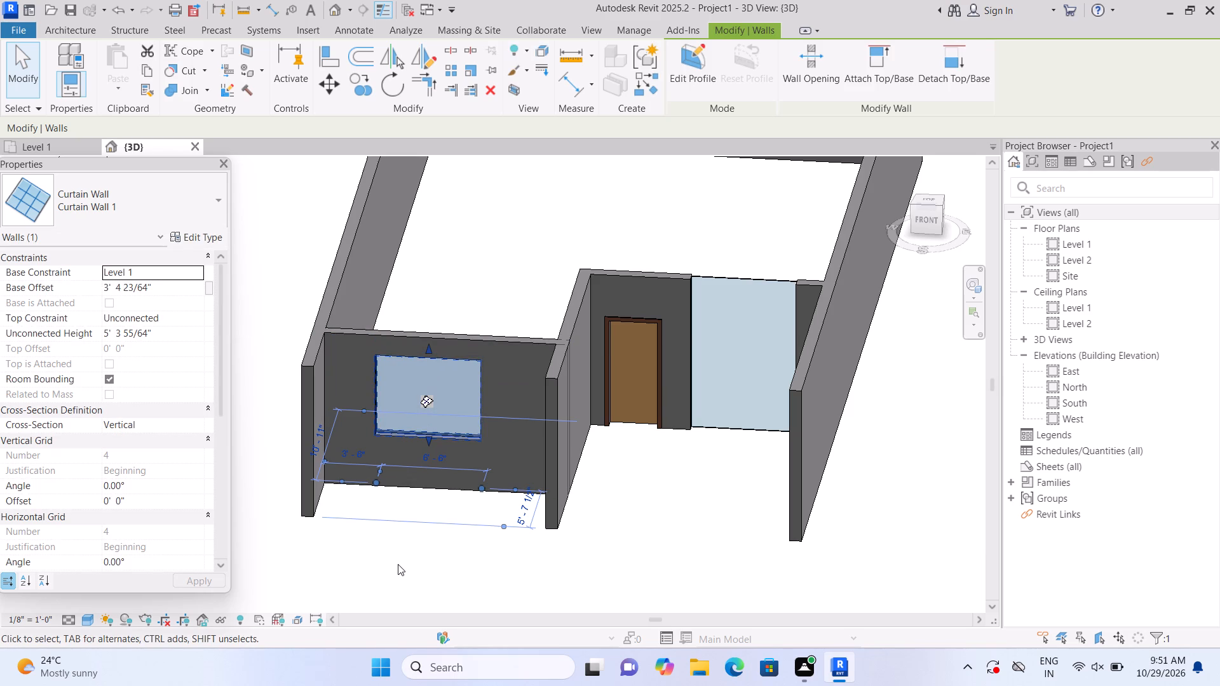
pyautogui.scroll(1, 398, 555)
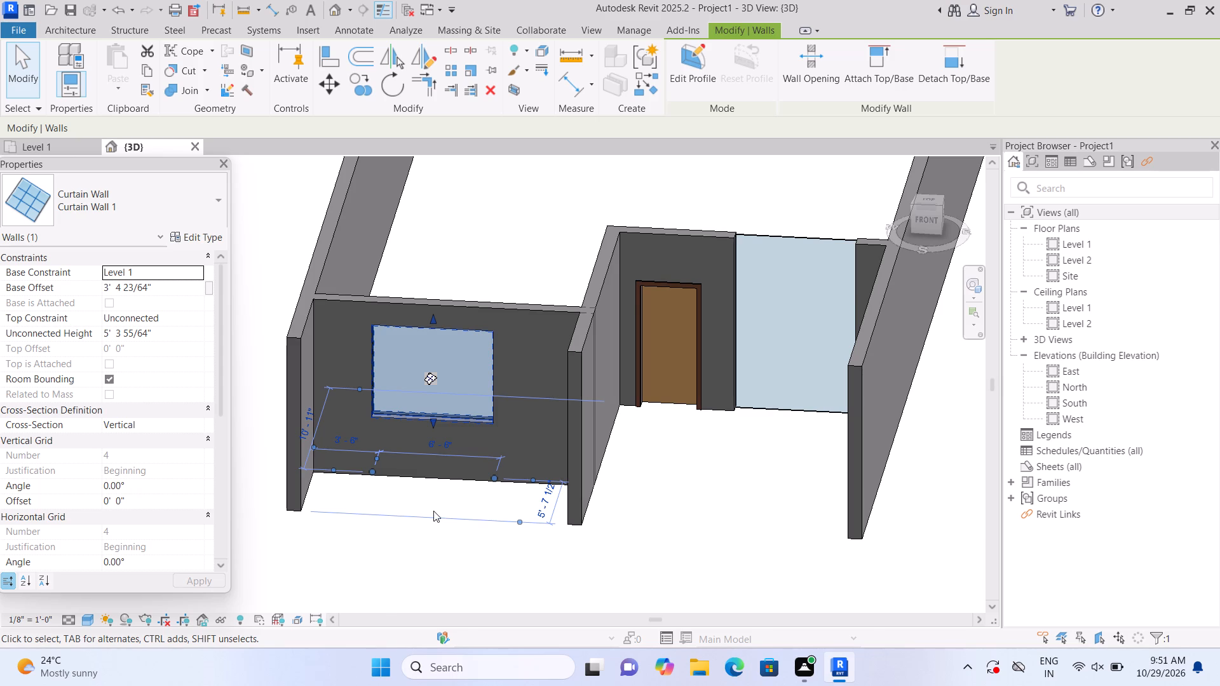
pyautogui.moveTo(431, 316); pyautogui.dragTo(431, 344)
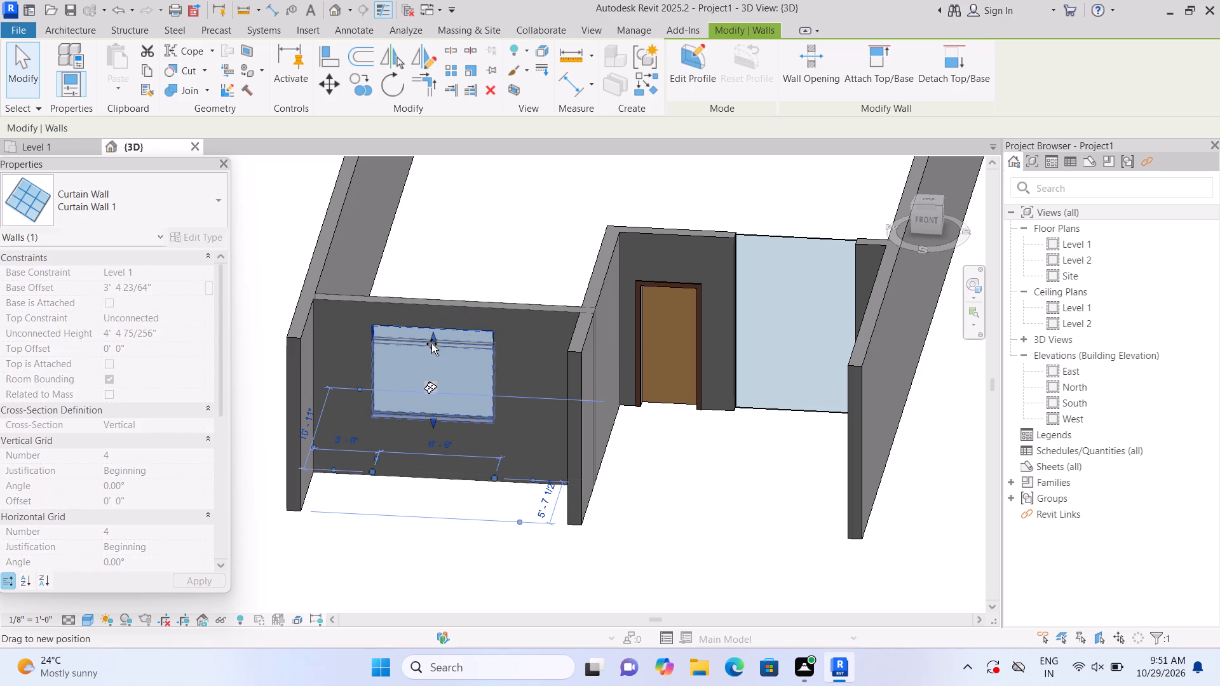
pyautogui.moveTo(431, 344); pyautogui.dragTo(433, 353)
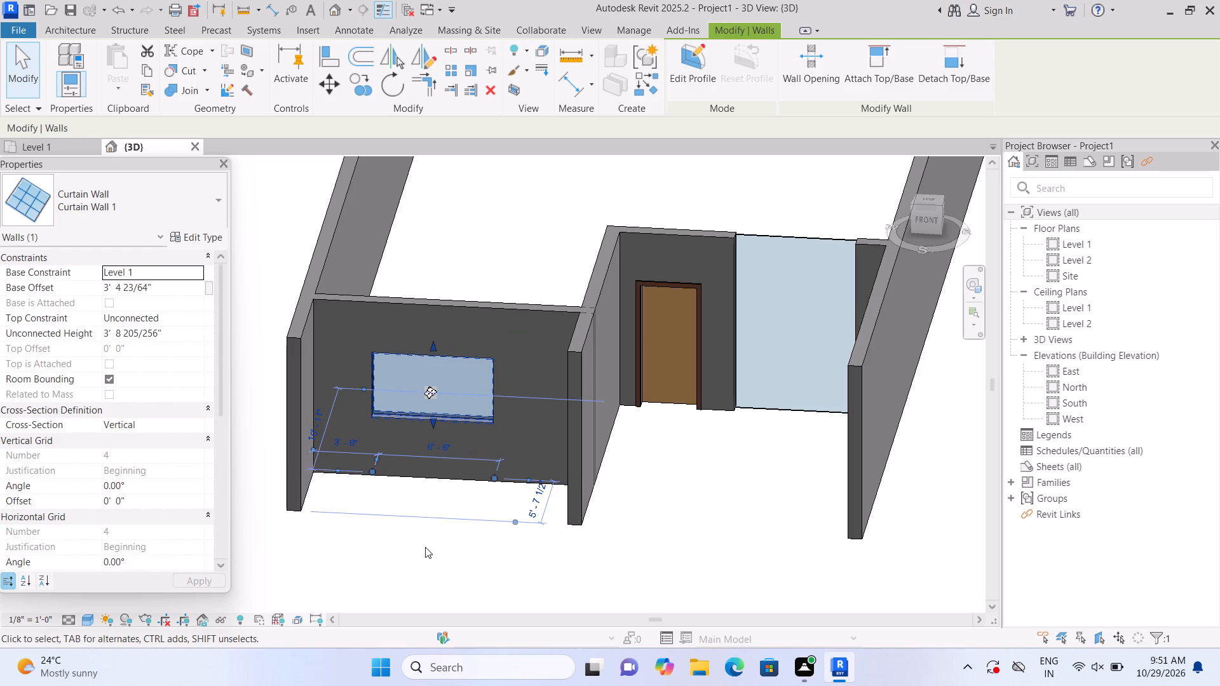
pyautogui.doubleClick(425, 547)
# Add a vertical curtain grid line at the midpoint of the southwest room's curtain wall, making two 3'-3" panels.
pyautogui.click(439, 77)
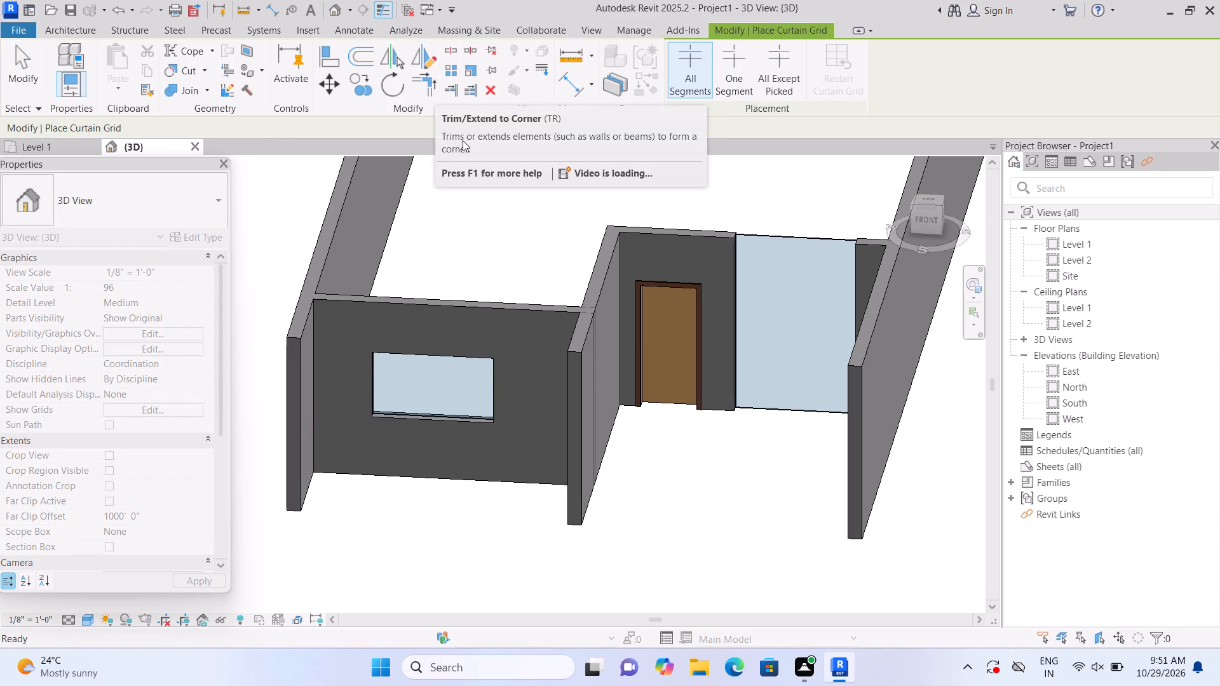
pyautogui.click(437, 371)
pyautogui.press('Escape')
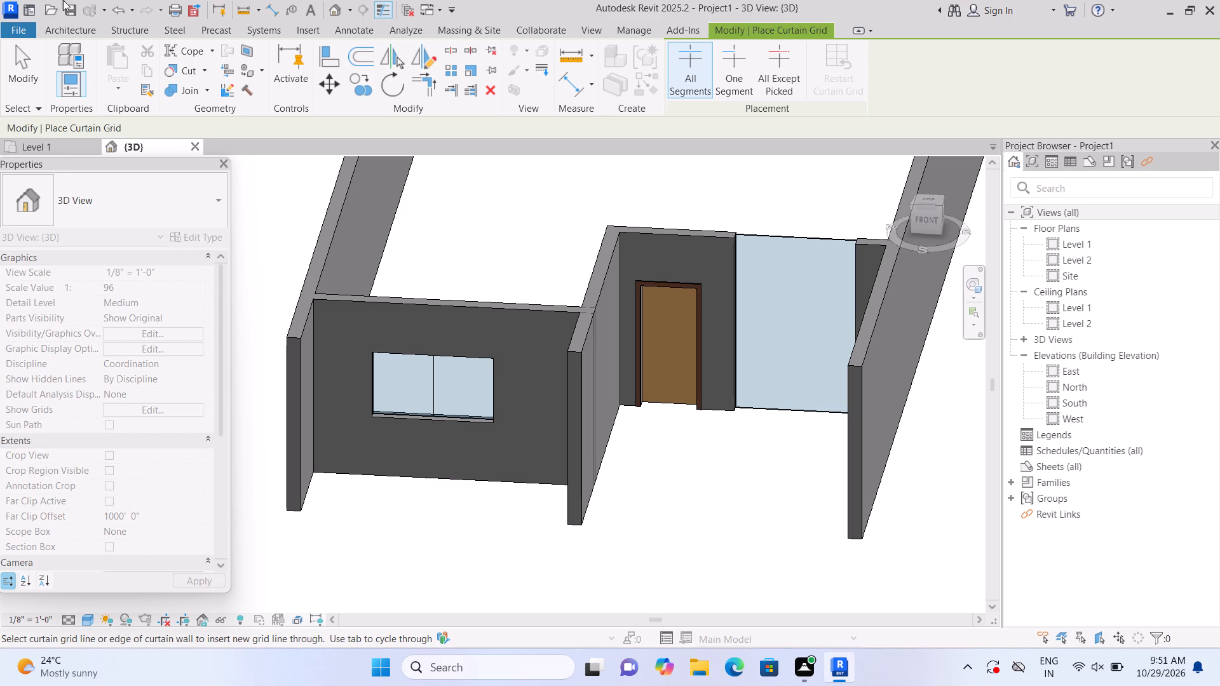
# Place 2.5" x 5" rectangular mullions on the central grid line and all four edges of the southwest room's curtain wall.
pyautogui.click(91, 35)
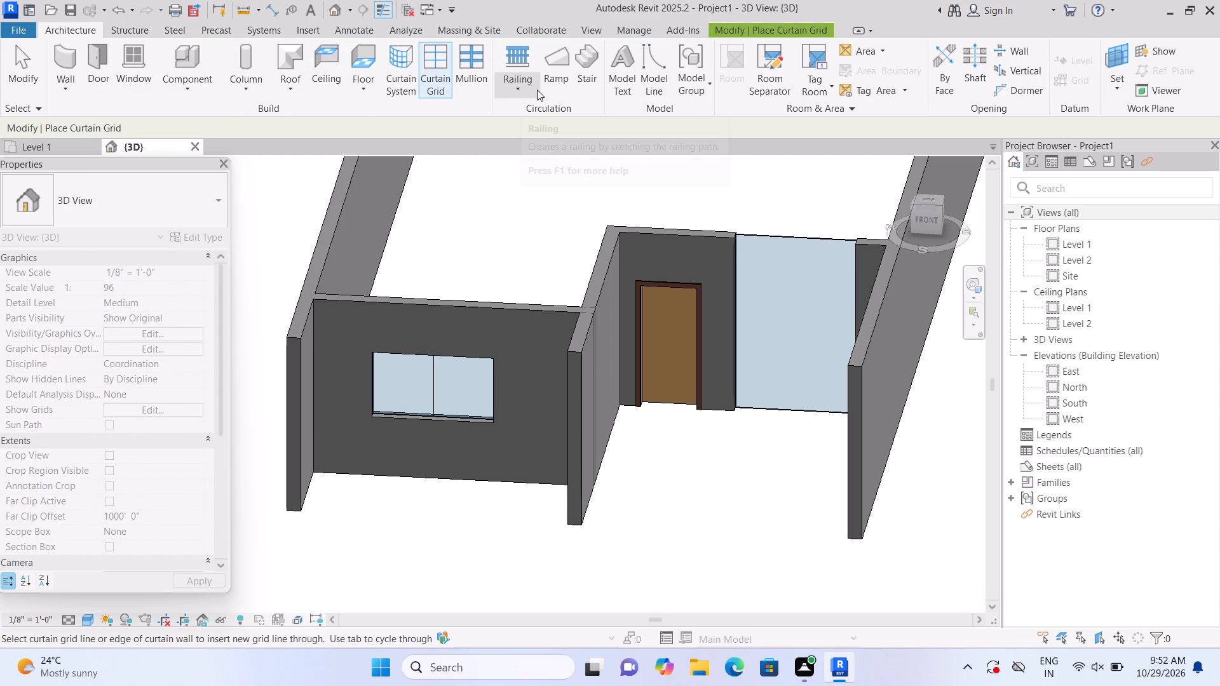
pyautogui.click(484, 81)
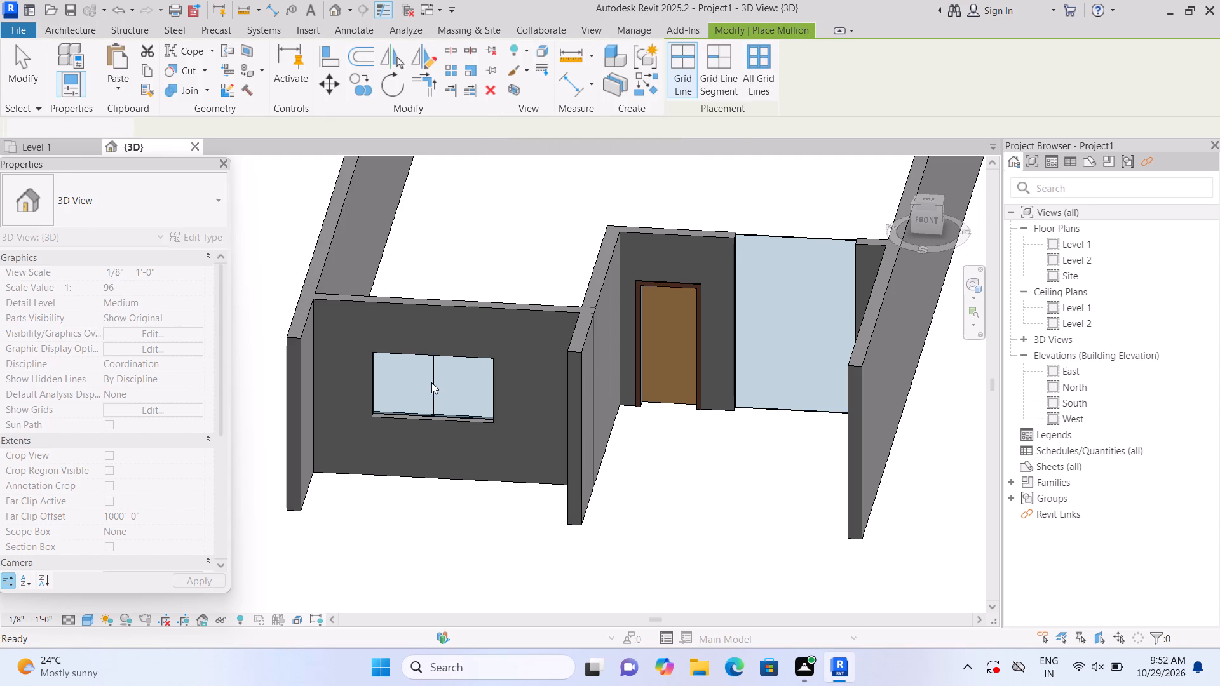
pyautogui.click(431, 382)
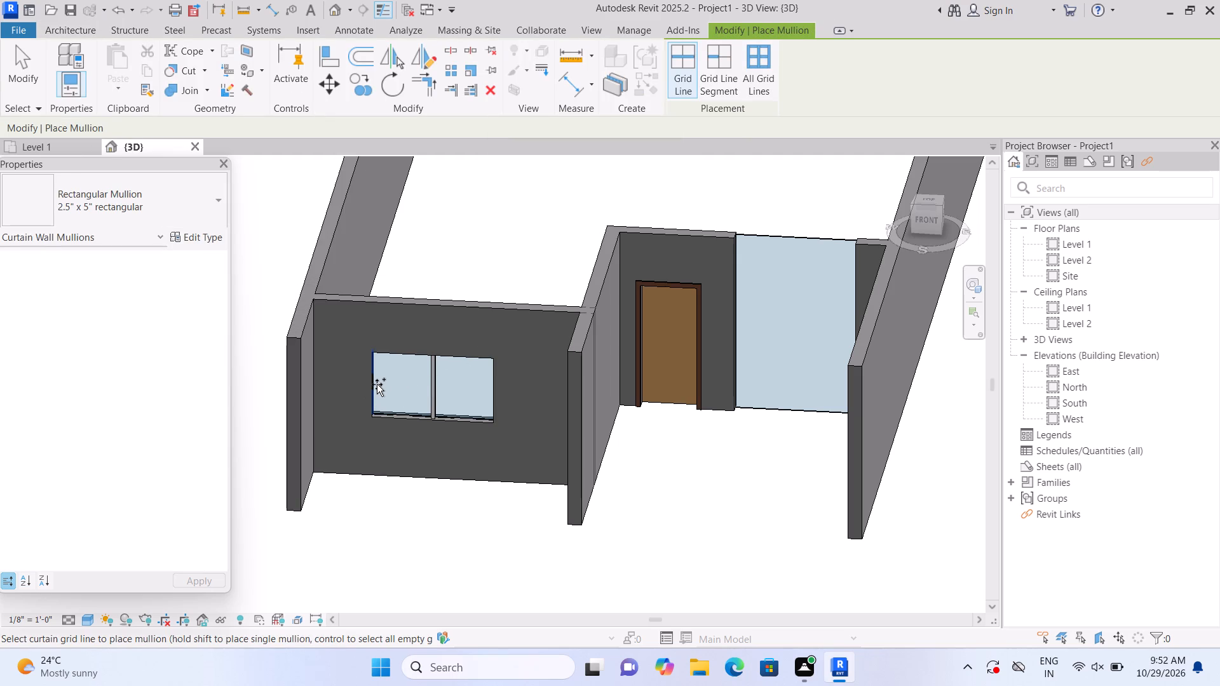
pyautogui.doubleClick(376, 384)
pyautogui.doubleClick(397, 416)
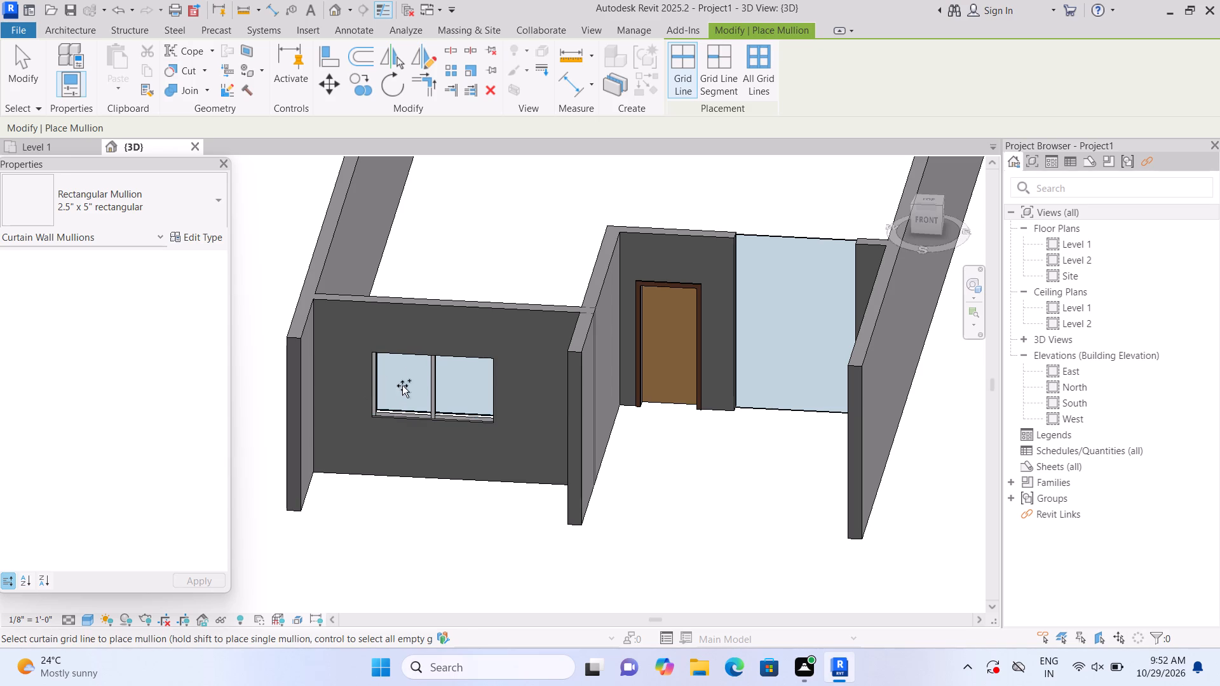
pyautogui.click(416, 356)
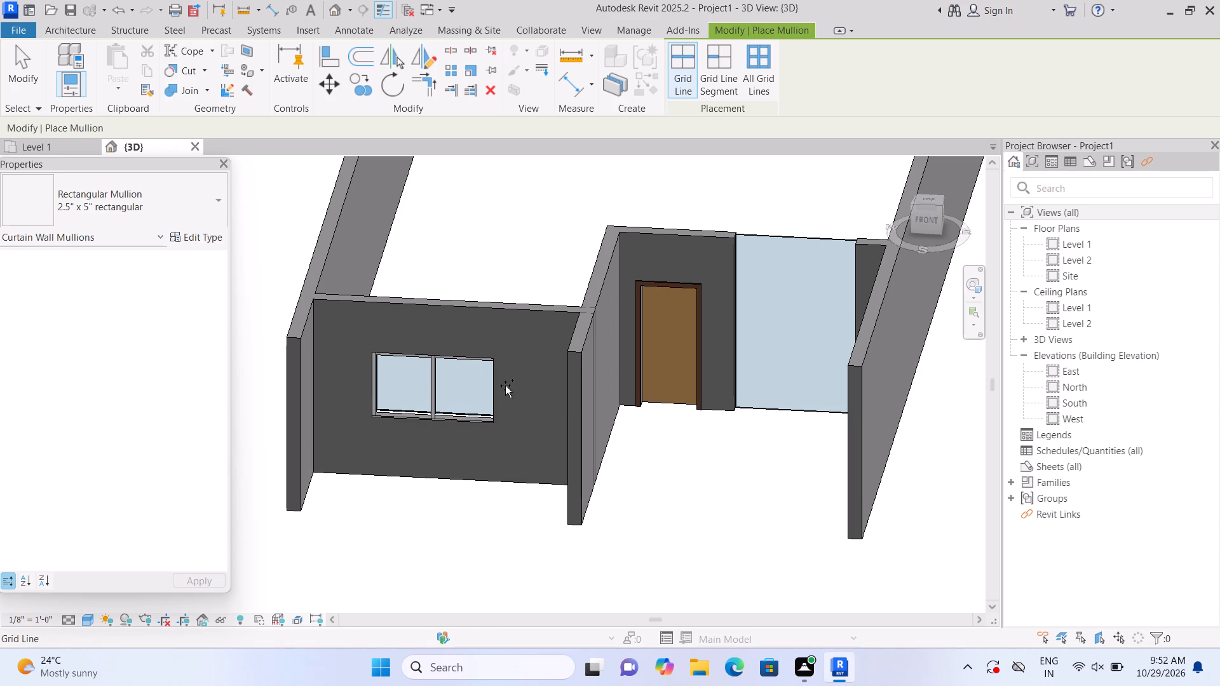
pyautogui.click(485, 391)
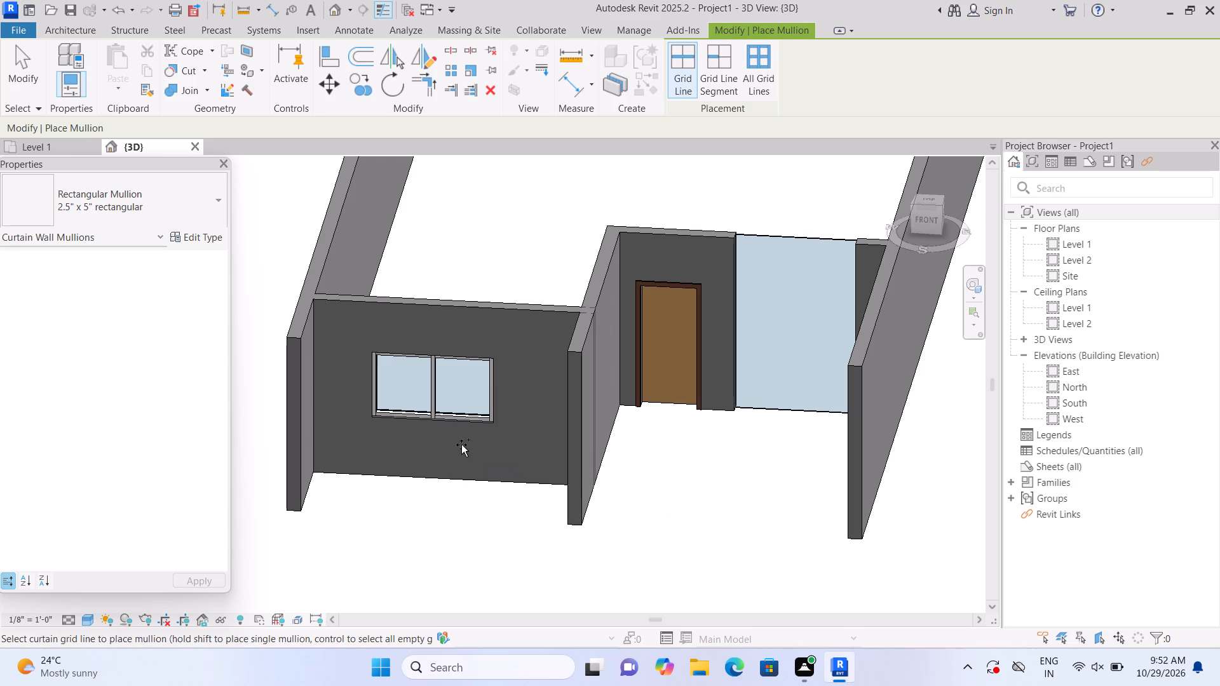
pyautogui.moveTo(684, 494); pyautogui.dragTo(635, 503, button='middle')
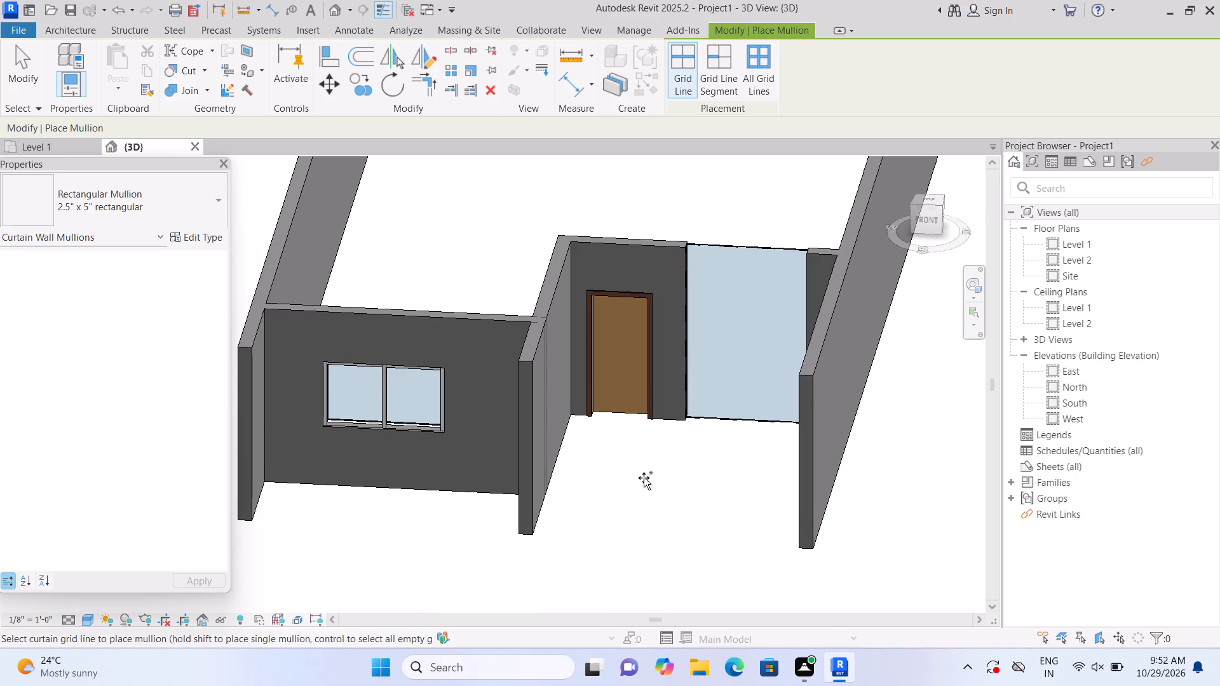
pyautogui.press('Escape')
# Lower the top of the curtain wall beside the door to an unconnected height of about 7'-3".
pyautogui.click(766, 326)
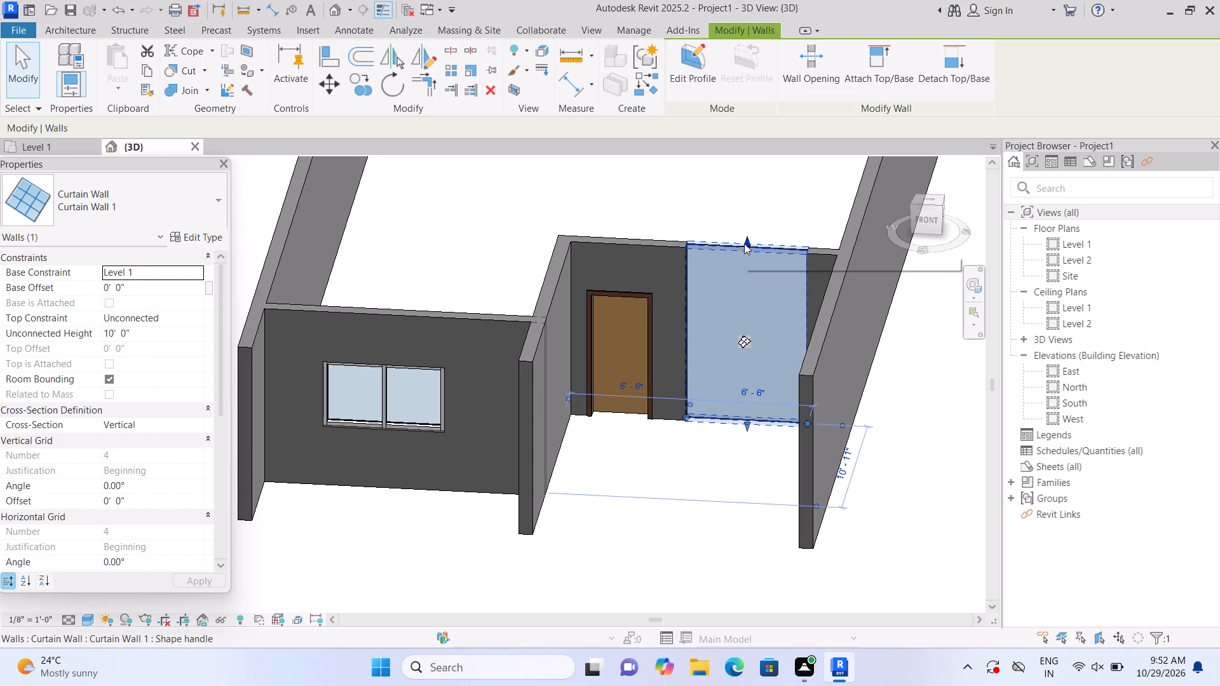
pyautogui.moveTo(748, 243); pyautogui.dragTo(749, 284)
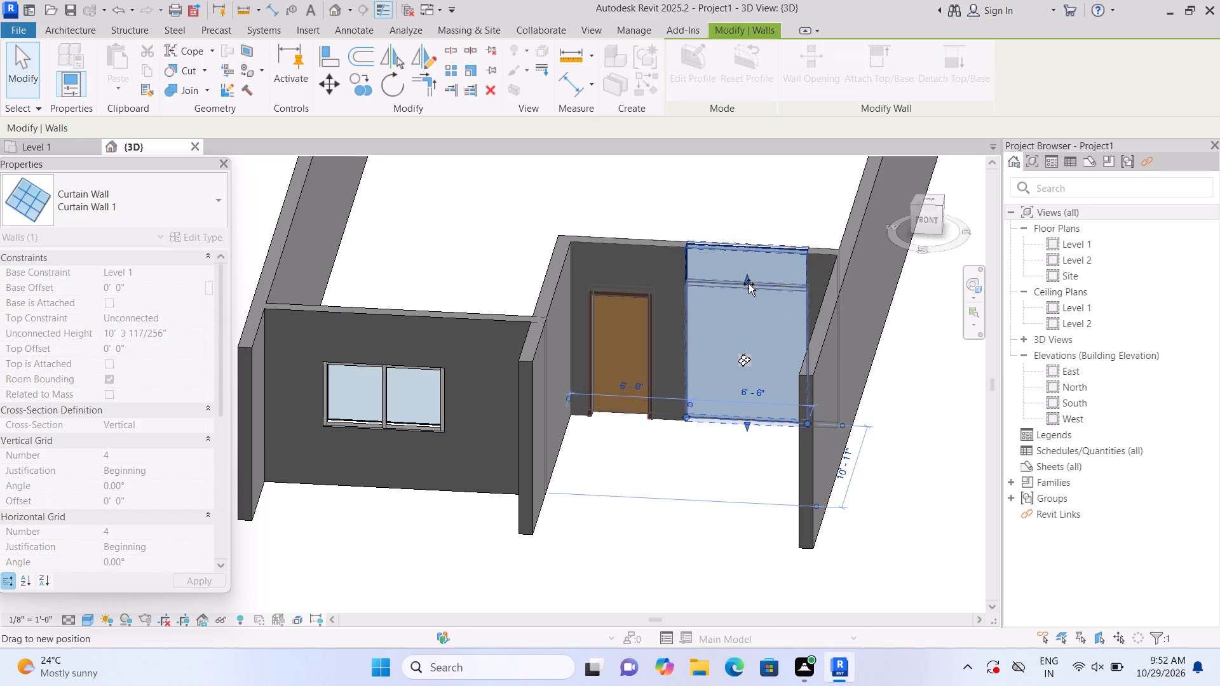
pyautogui.moveTo(749, 284); pyautogui.dragTo(750, 285)
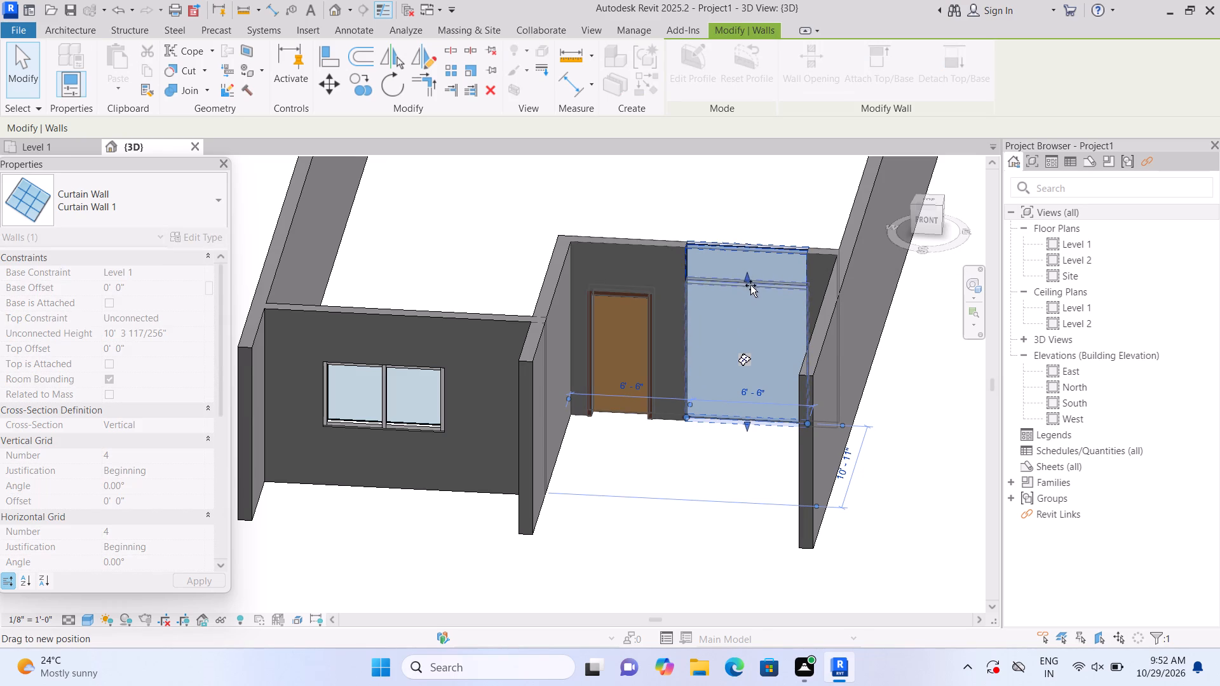
pyautogui.moveTo(750, 285); pyautogui.dragTo(752, 295)
pyautogui.click(679, 478)
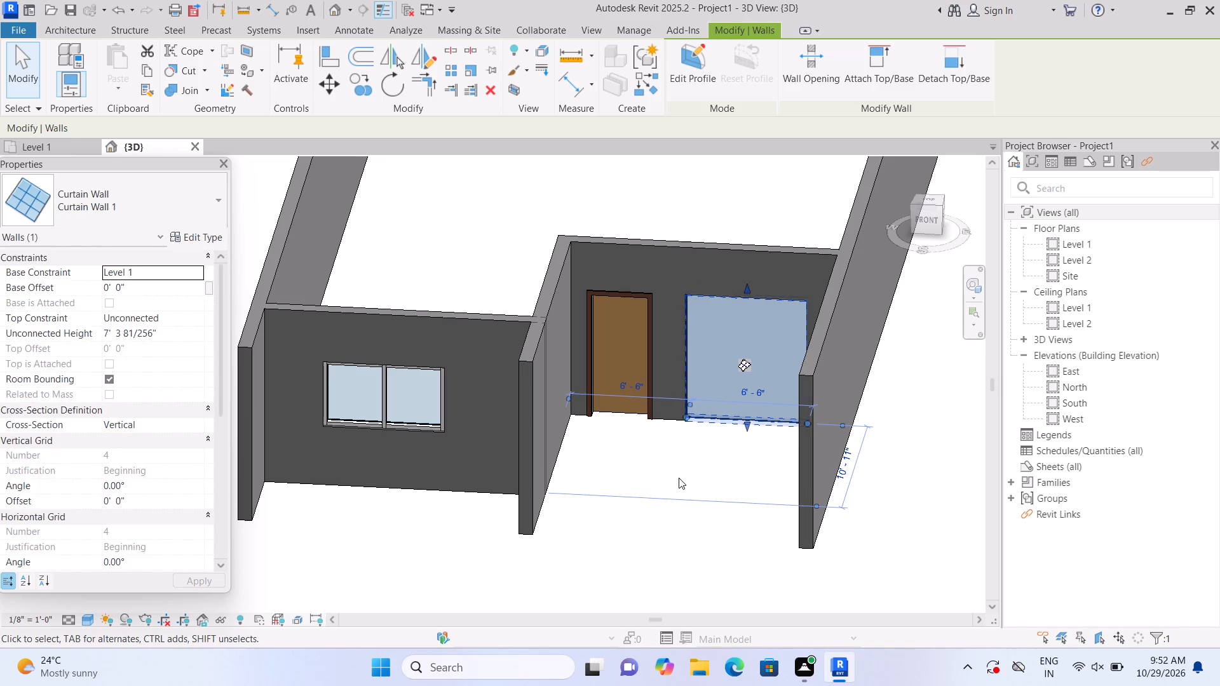
# Raise the base of the curtain wall beside the door, first to about 1'-11" above Level 1 and then slightly higher.
pyautogui.click(737, 422)
pyautogui.scroll(1, 735, 414)
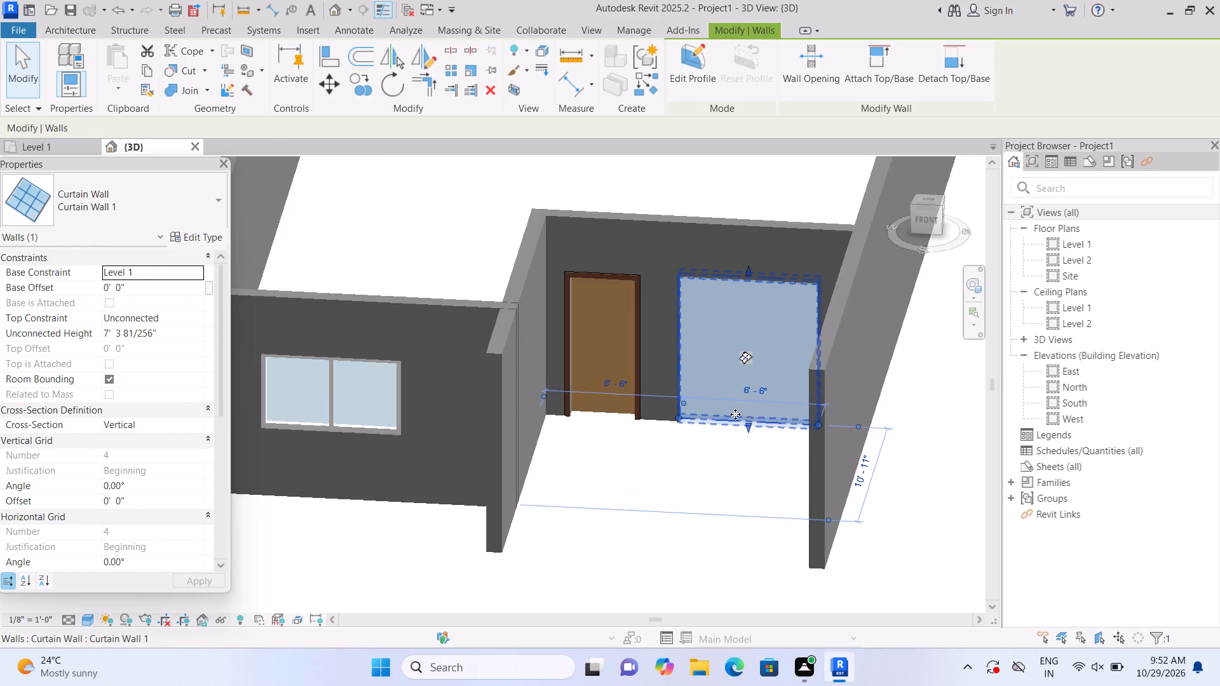
pyautogui.scroll(2, 735, 413)
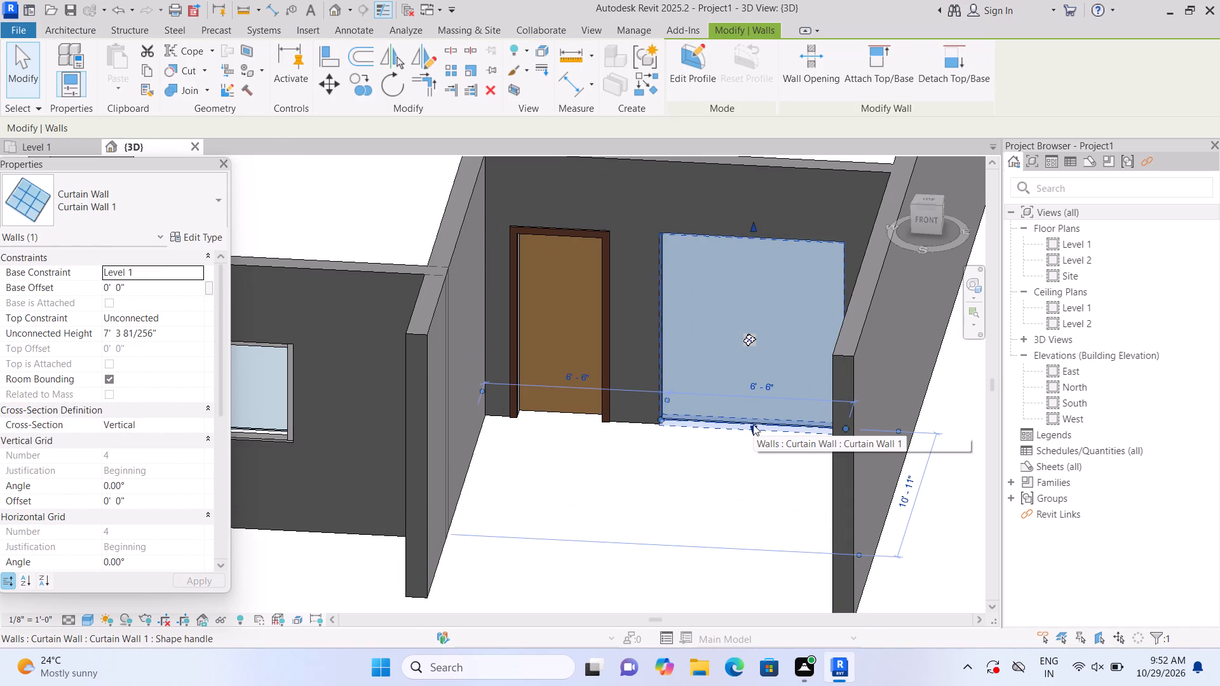
pyautogui.moveTo(753, 424); pyautogui.dragTo(754, 378)
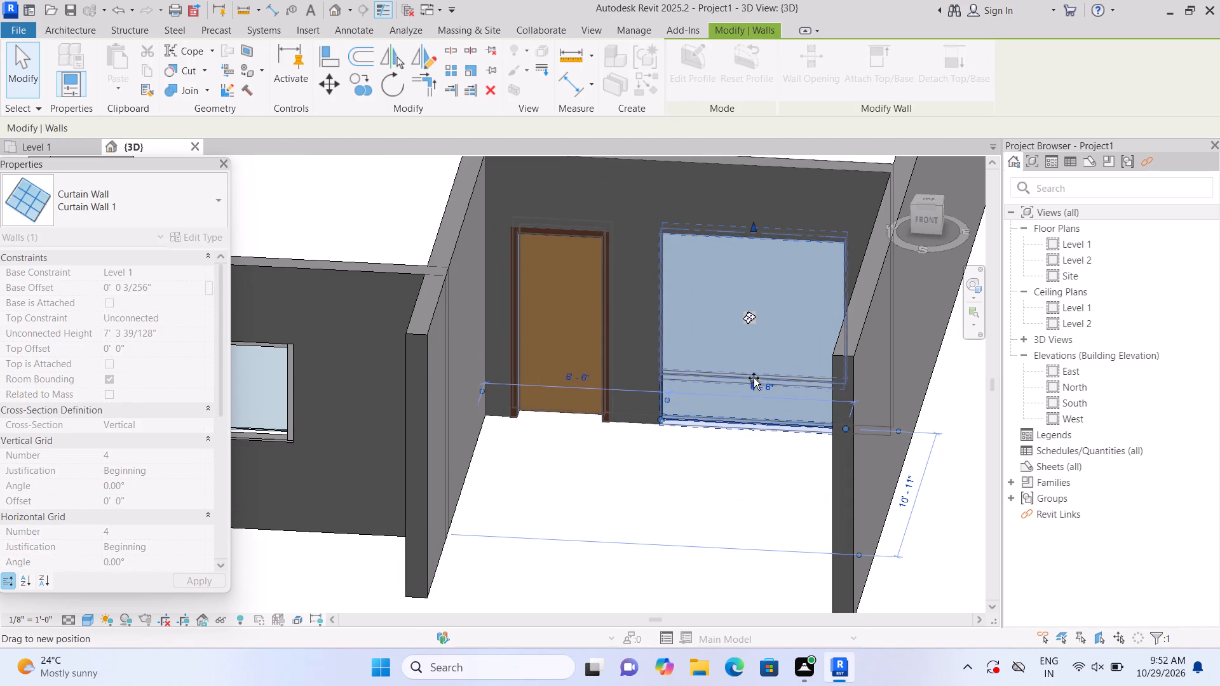
pyautogui.moveTo(754, 378); pyautogui.dragTo(754, 374)
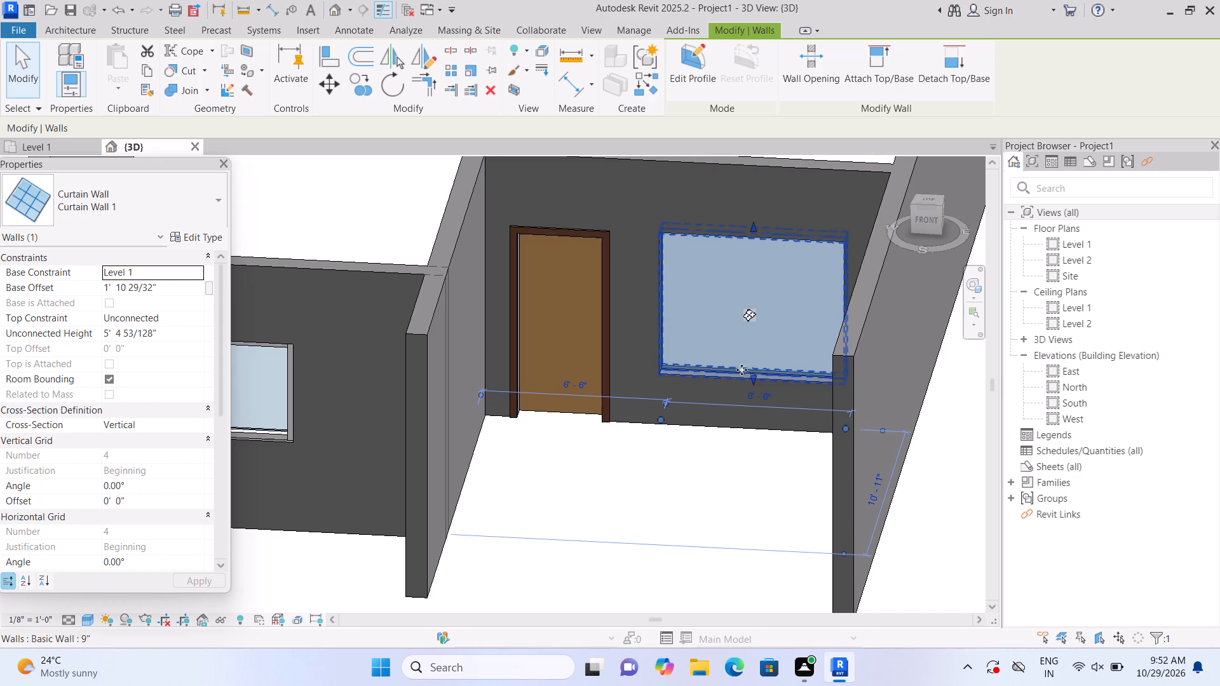
pyautogui.moveTo(753, 379); pyautogui.dragTo(753, 363)
pyautogui.click(711, 464)
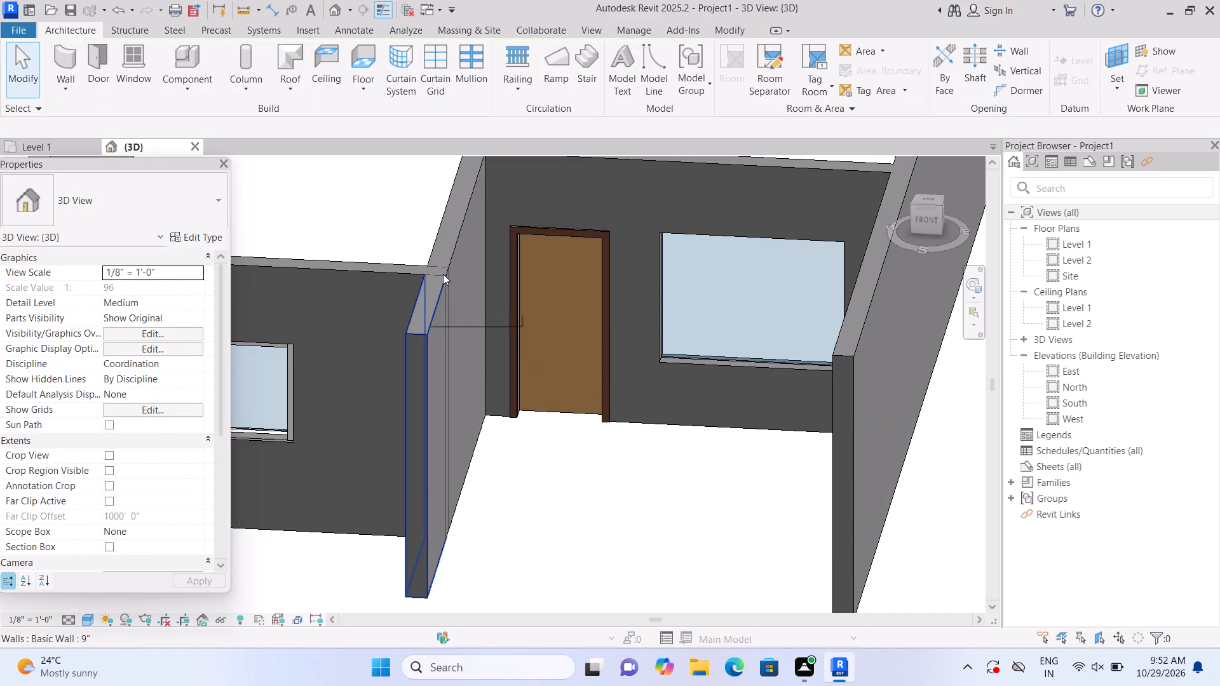
# Add a vertical curtain grid line at the midpoint of the curtain wall beside the door, making two 3'-3" panels.
pyautogui.click(448, 96)
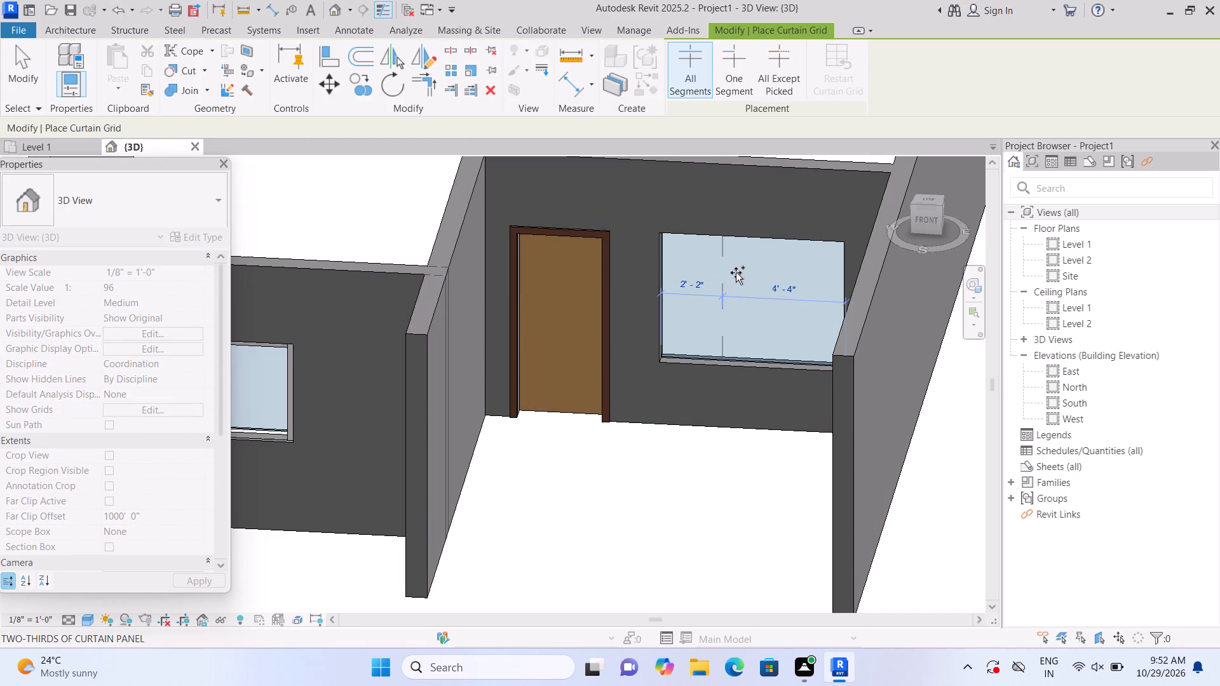
pyautogui.click(761, 276)
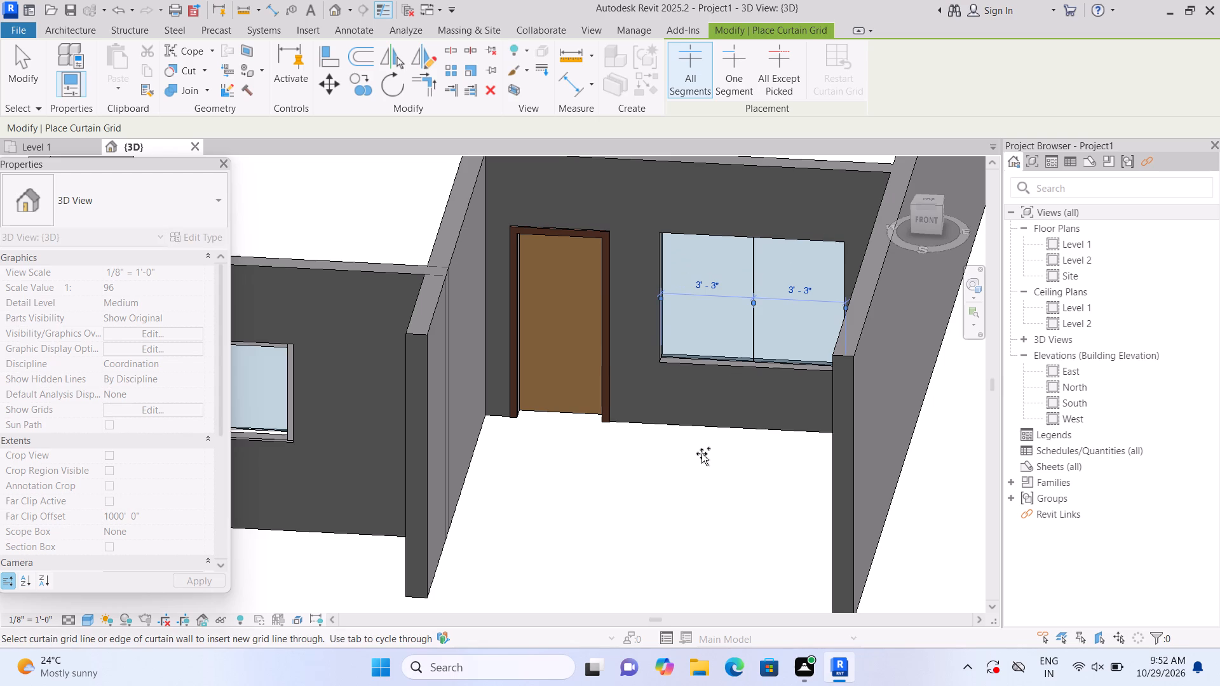
pyautogui.press('Escape')
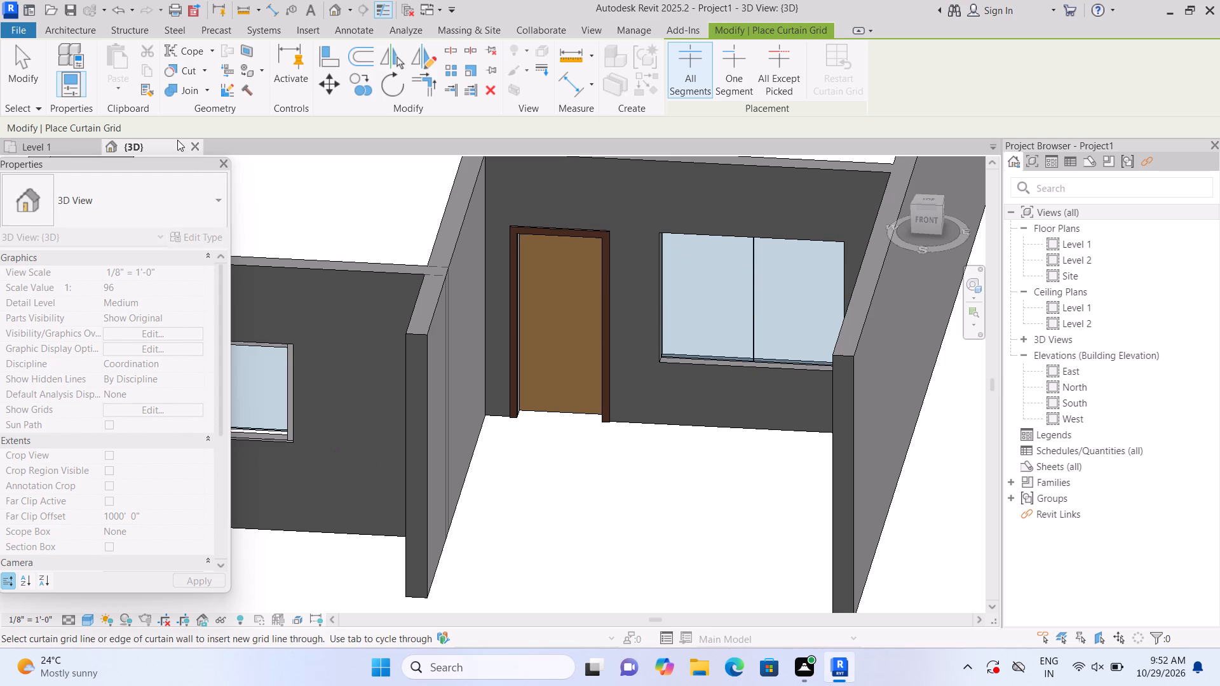
# Place 2.5" x 5" rectangular mullions on the central grid line and all four edges of the curtain wall beside the door.
pyautogui.doubleClick(97, 27)
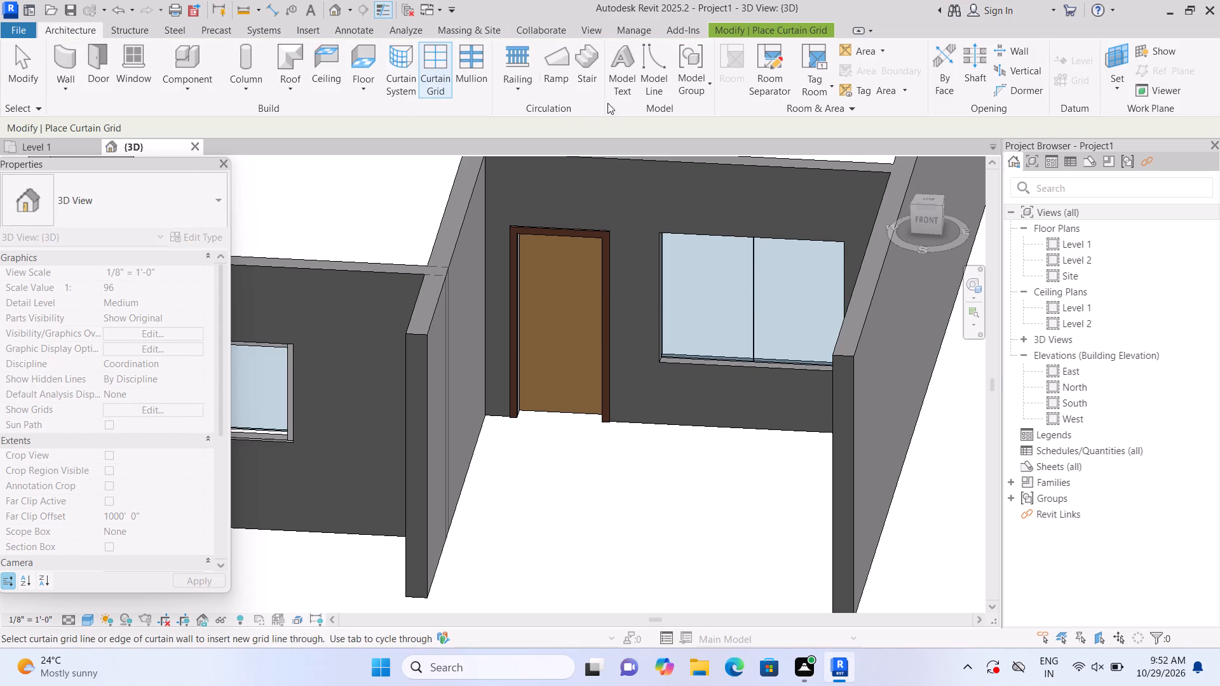
pyautogui.click(480, 64)
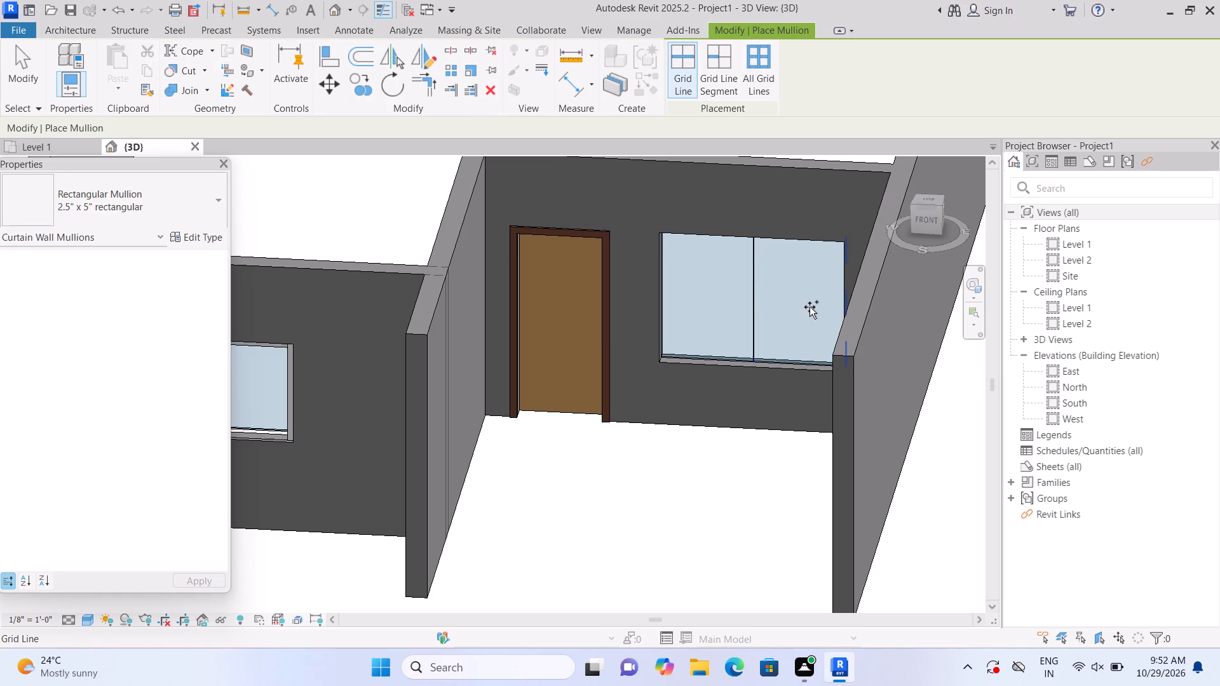
pyautogui.click(765, 299)
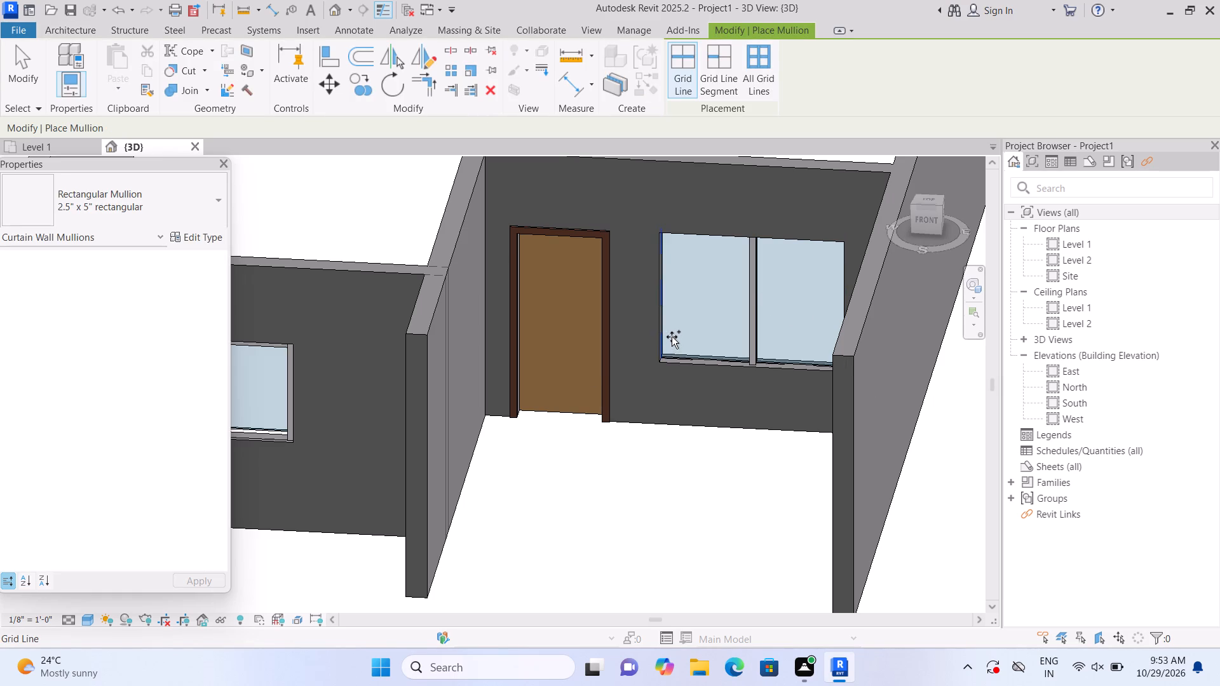
pyautogui.click(672, 337)
pyautogui.click(733, 250)
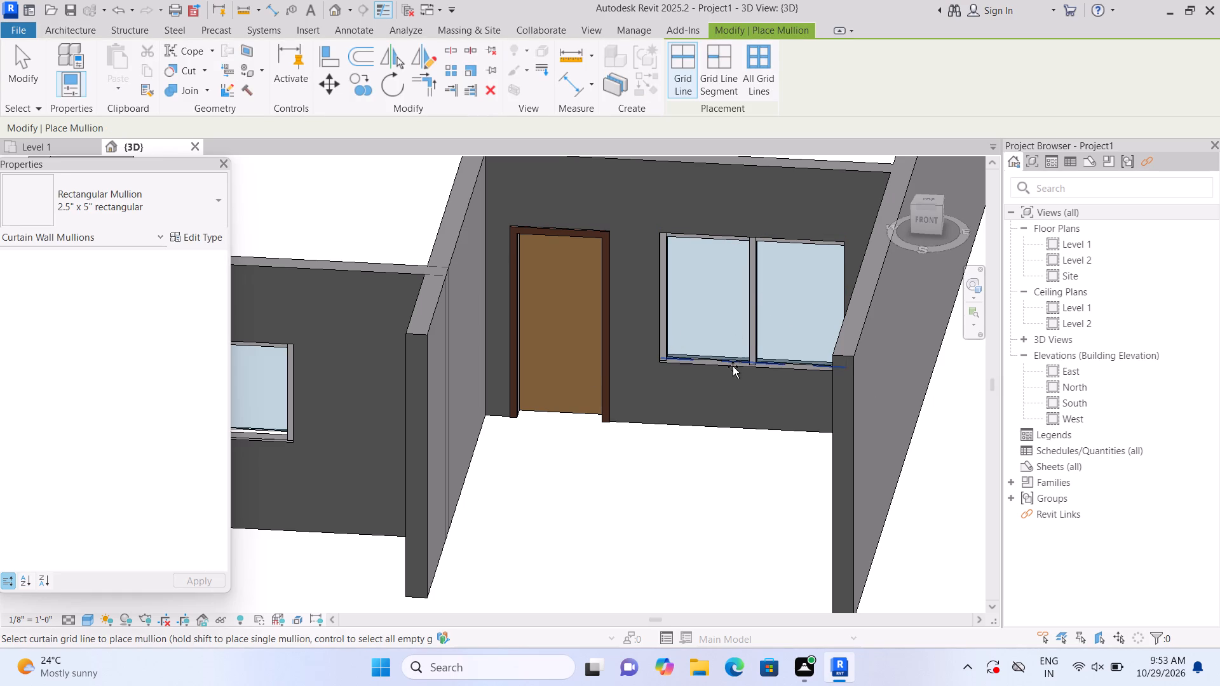
pyautogui.click(733, 367)
pyautogui.click(838, 288)
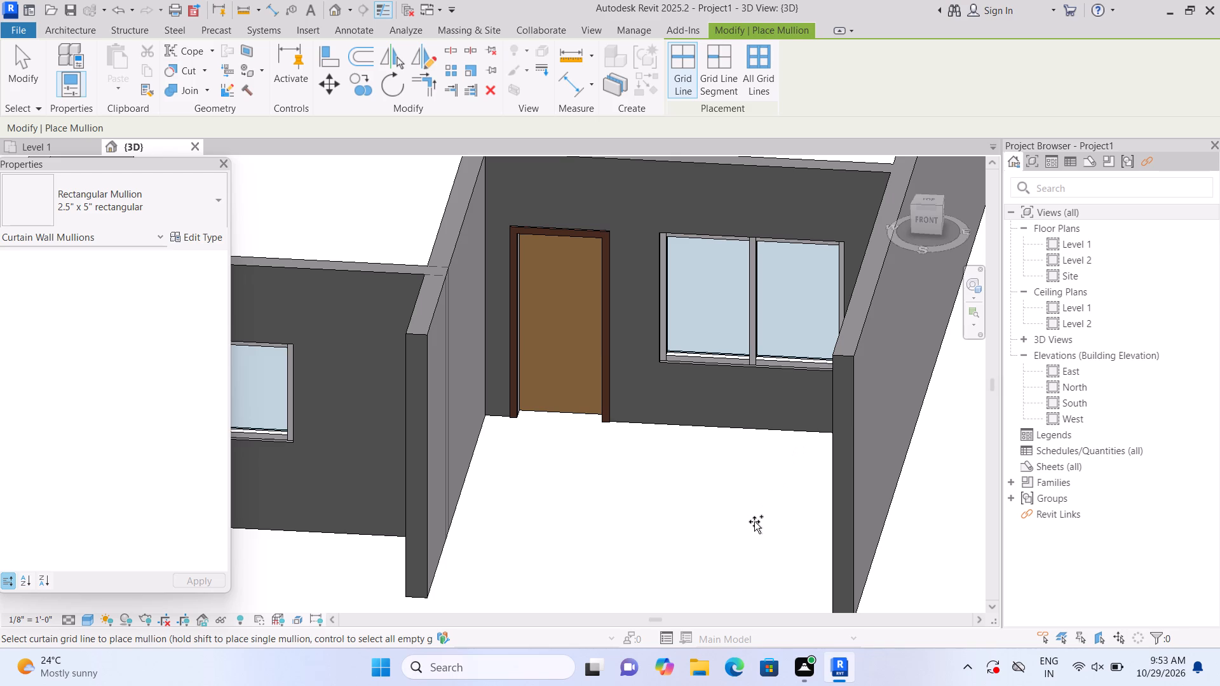
pyautogui.press('Escape')
# Nudge the 36" x 84" single-flush door upward in its wall by two increments, the first setting a 2" sill height.
pyautogui.scroll(-3, 754, 521)
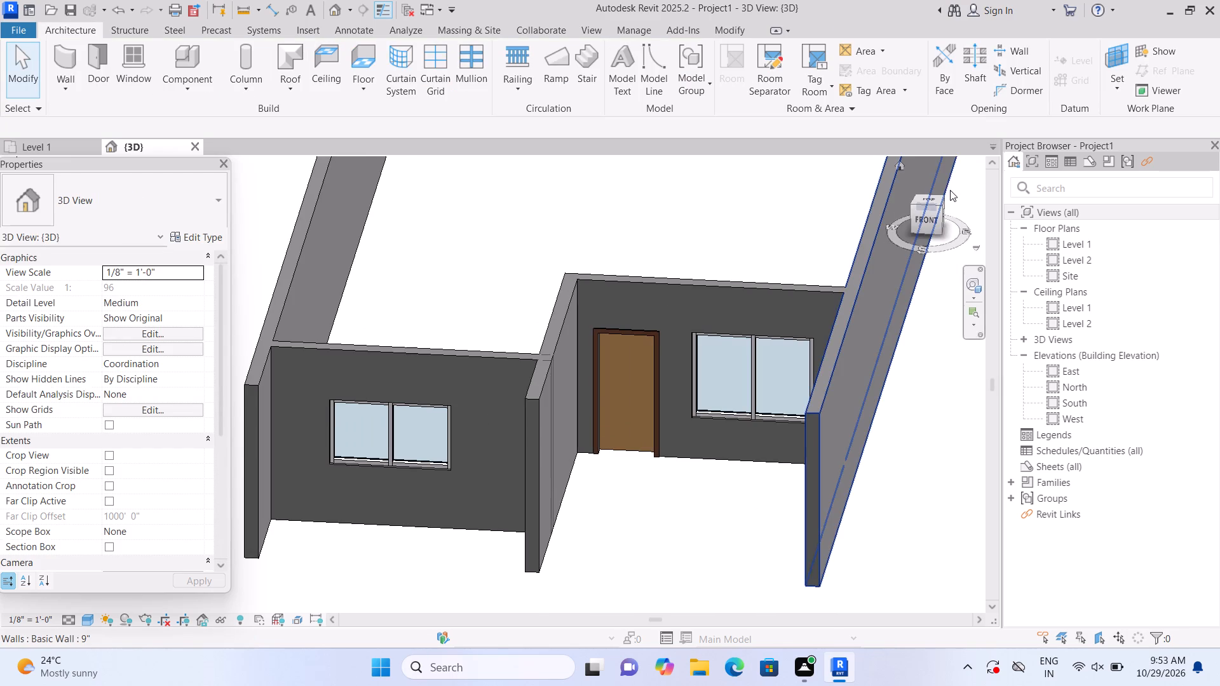
pyautogui.click(639, 374)
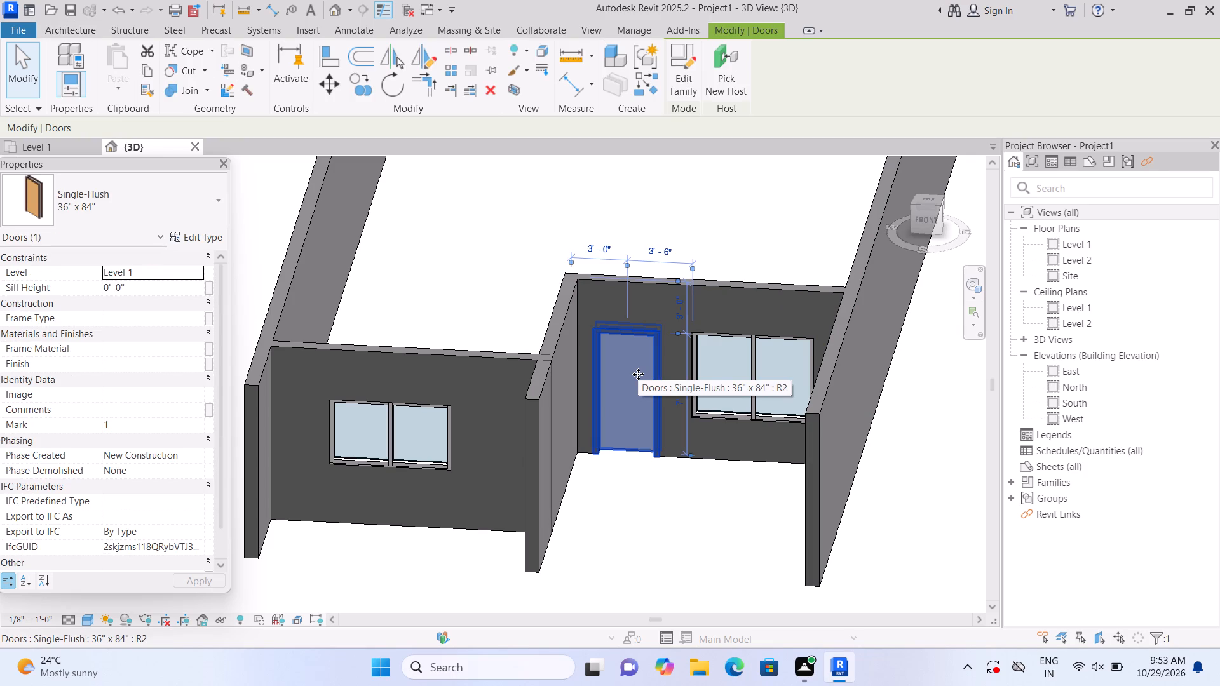
pyautogui.press('Up')
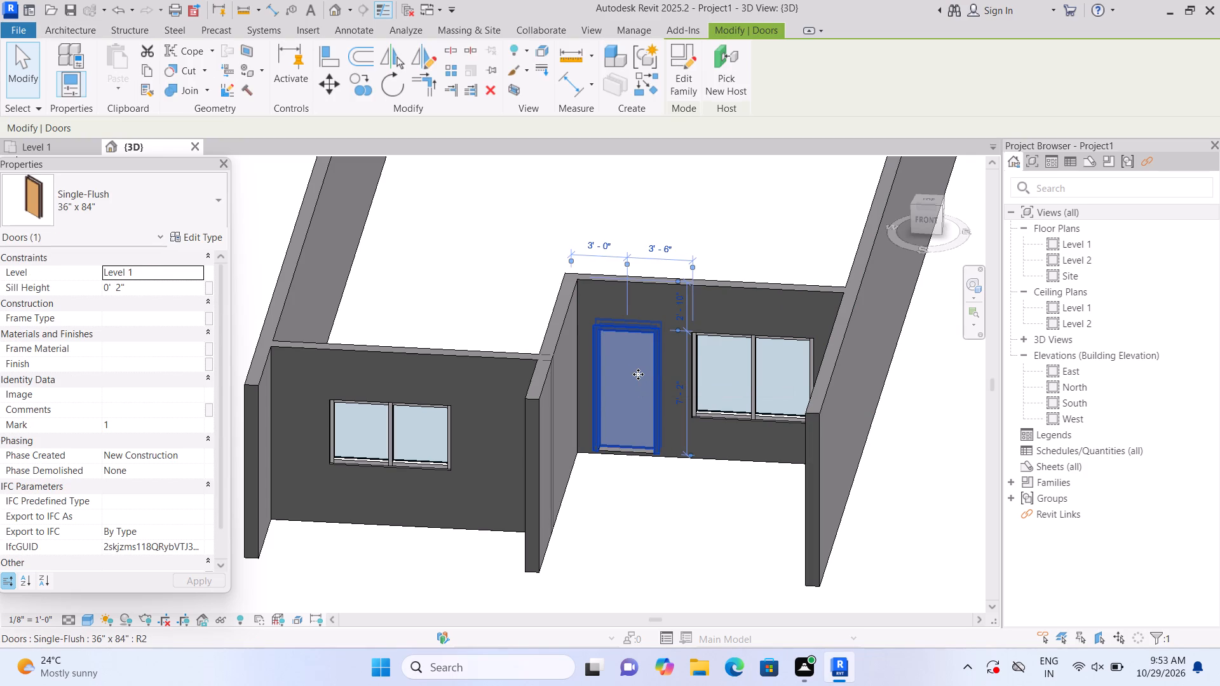
pyautogui.press('Up')
pyautogui.press('Escape')
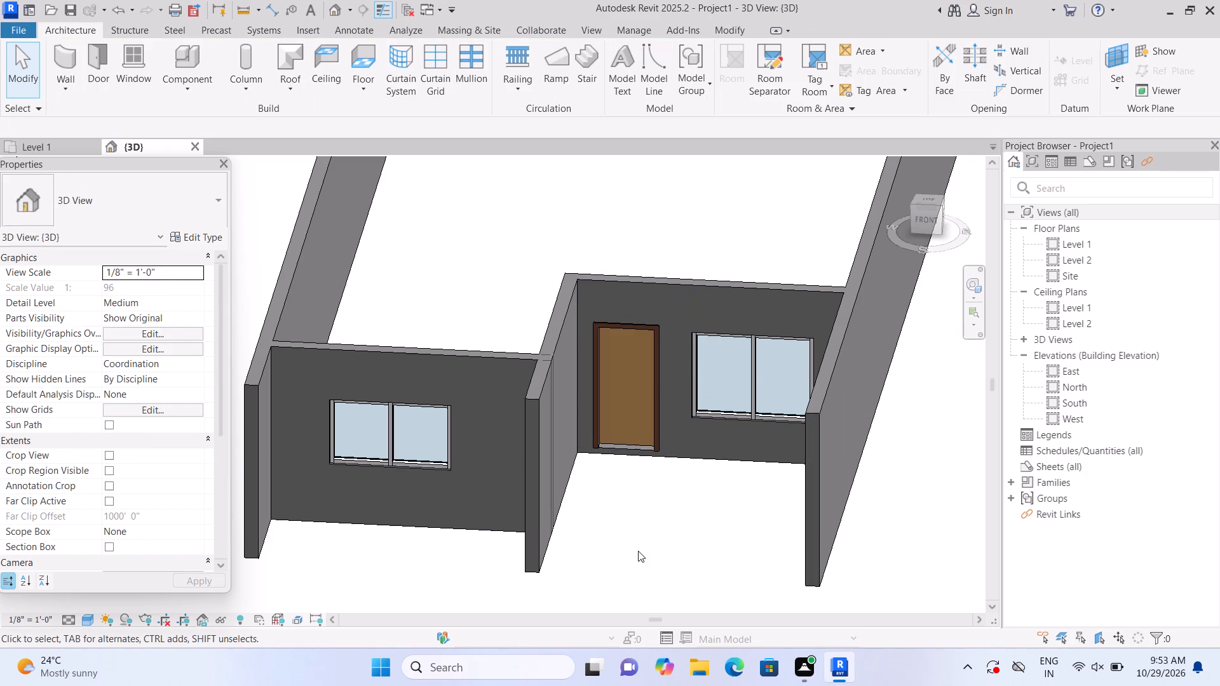
# Examine the whole building from the home isometric view.
pyautogui.click(897, 165)
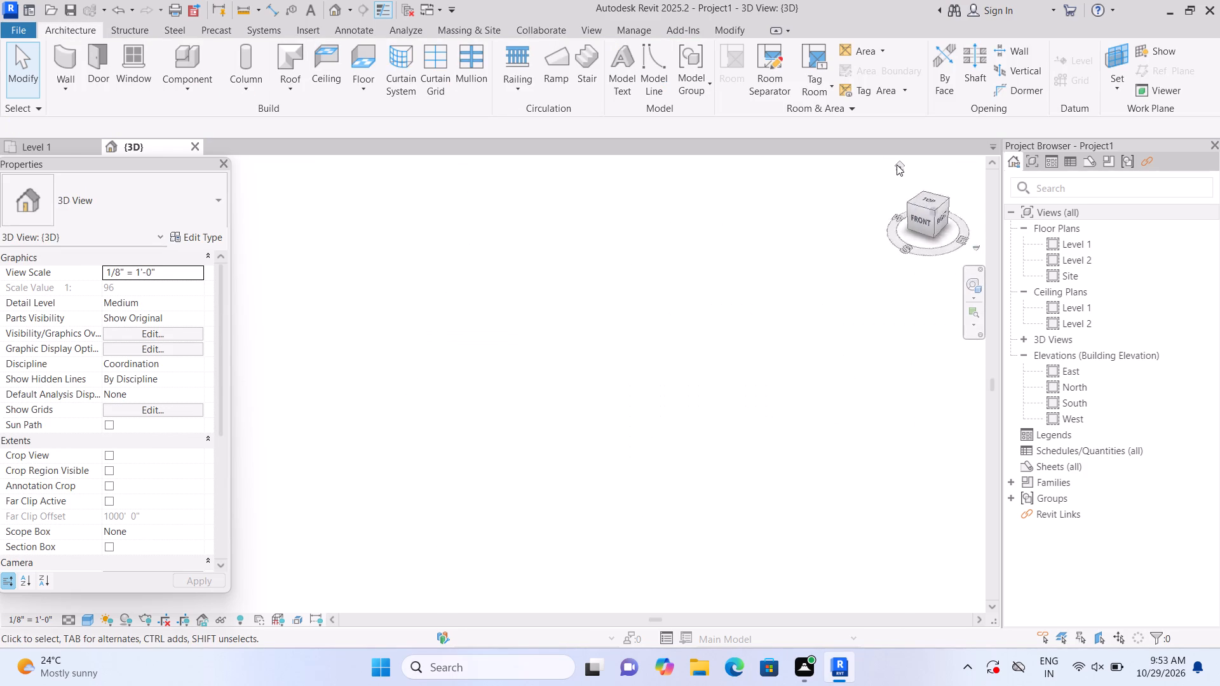
pyautogui.scroll(2, 285, 332)
pyautogui.scroll(1, 232, 434)
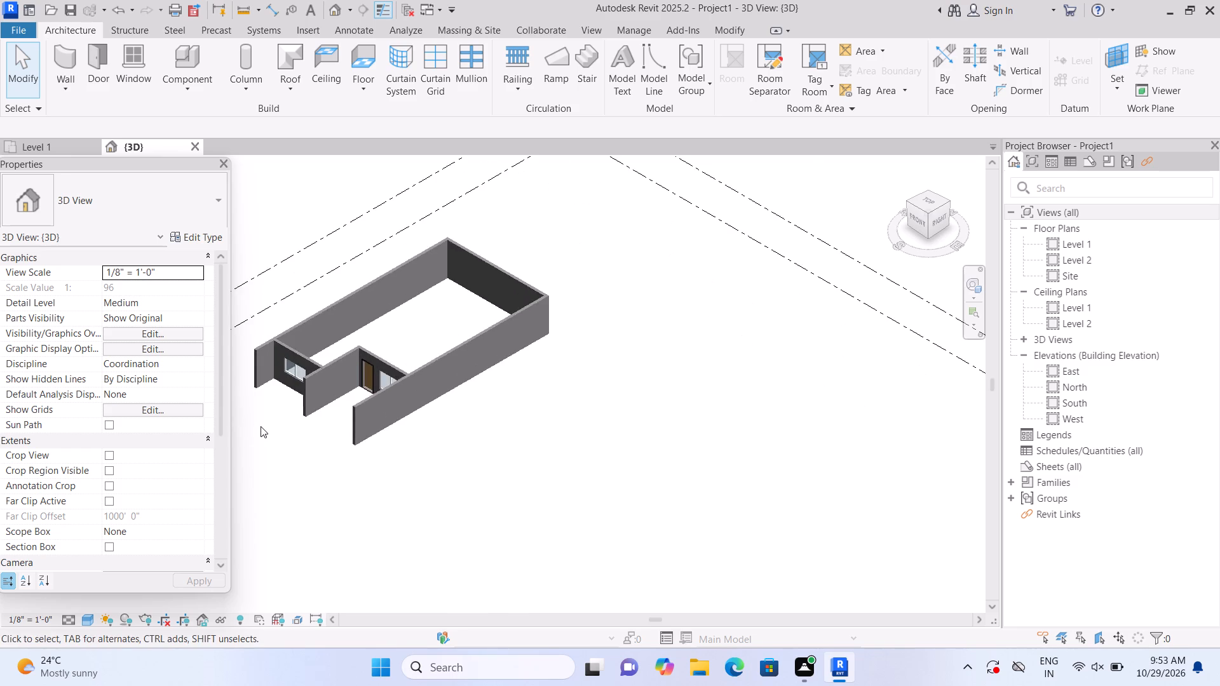
pyautogui.scroll(1, 272, 432)
pyautogui.moveTo(274, 432); pyautogui.dragTo(398, 483, button='middle')
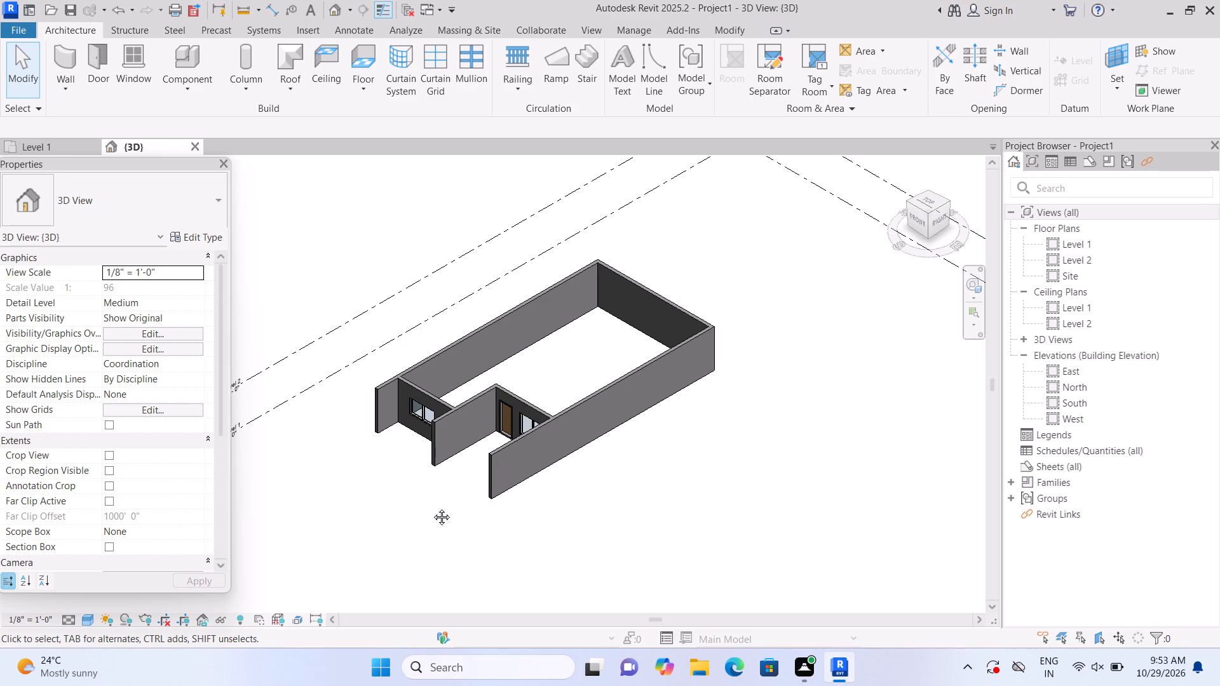
pyautogui.middleClick(418, 501)
pyautogui.moveTo(476, 525); pyautogui.dragTo(537, 562, button='middle')
pyautogui.scroll(-1, 526, 555)
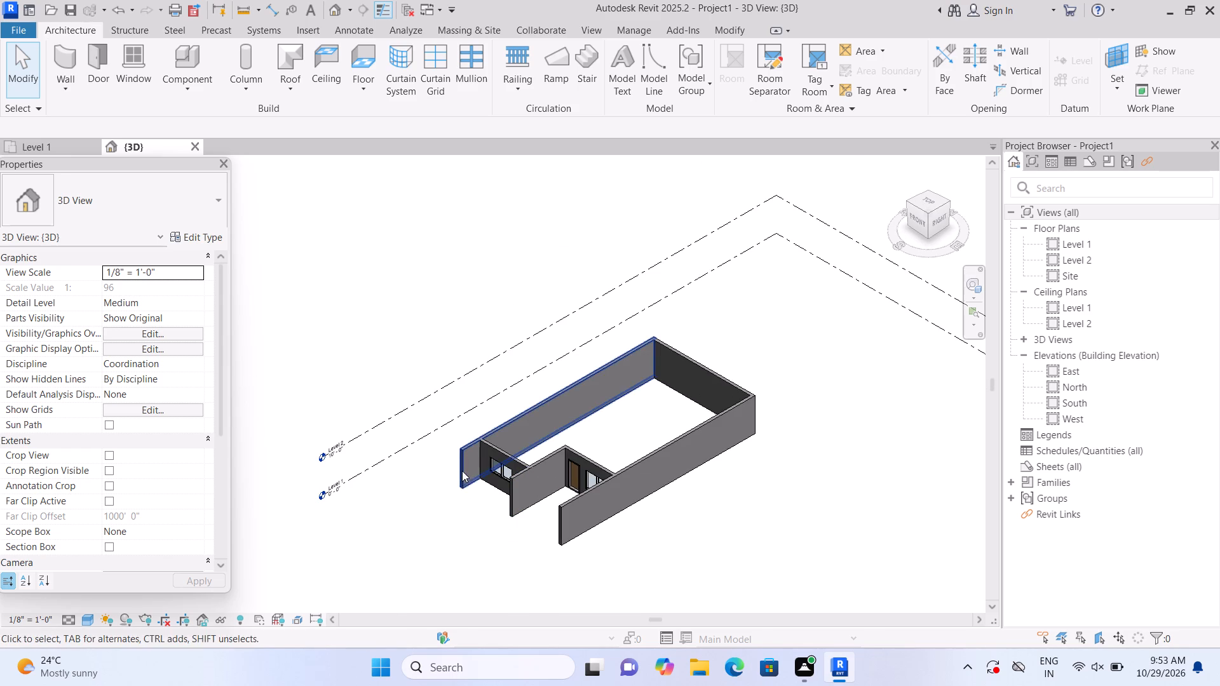
pyautogui.moveTo(430, 525); pyautogui.dragTo(425, 495, button='middle')
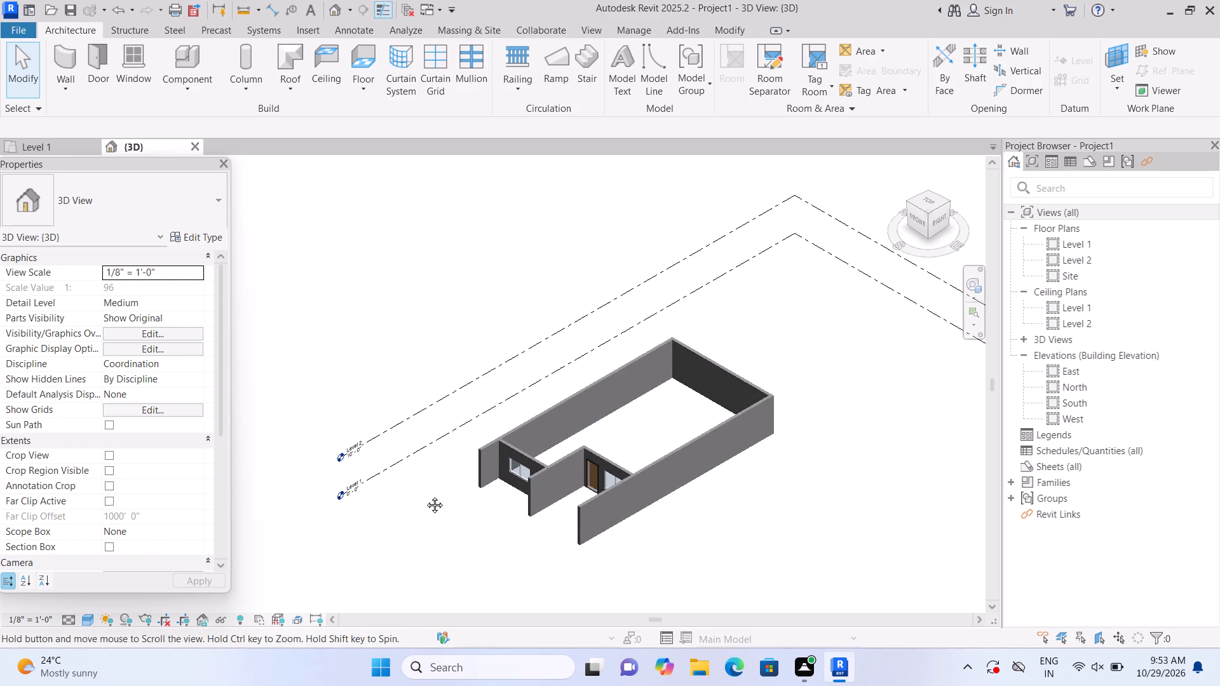
pyautogui.moveTo(425, 495); pyautogui.dragTo(409, 469, button='middle')
pyautogui.scroll(3, 431, 475)
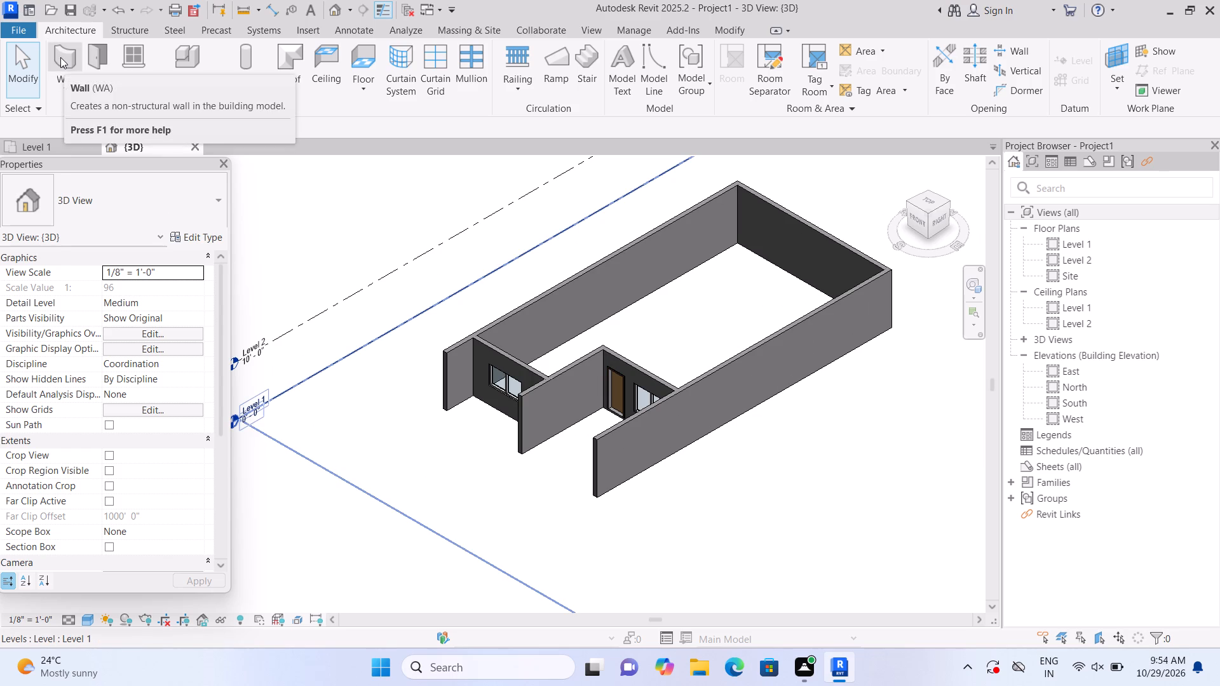
# Start a Generic - 12" footprint roof based on Level 2 and open the Level 1 floor plan for sketching its boundary.
pyautogui.click(293, 91)
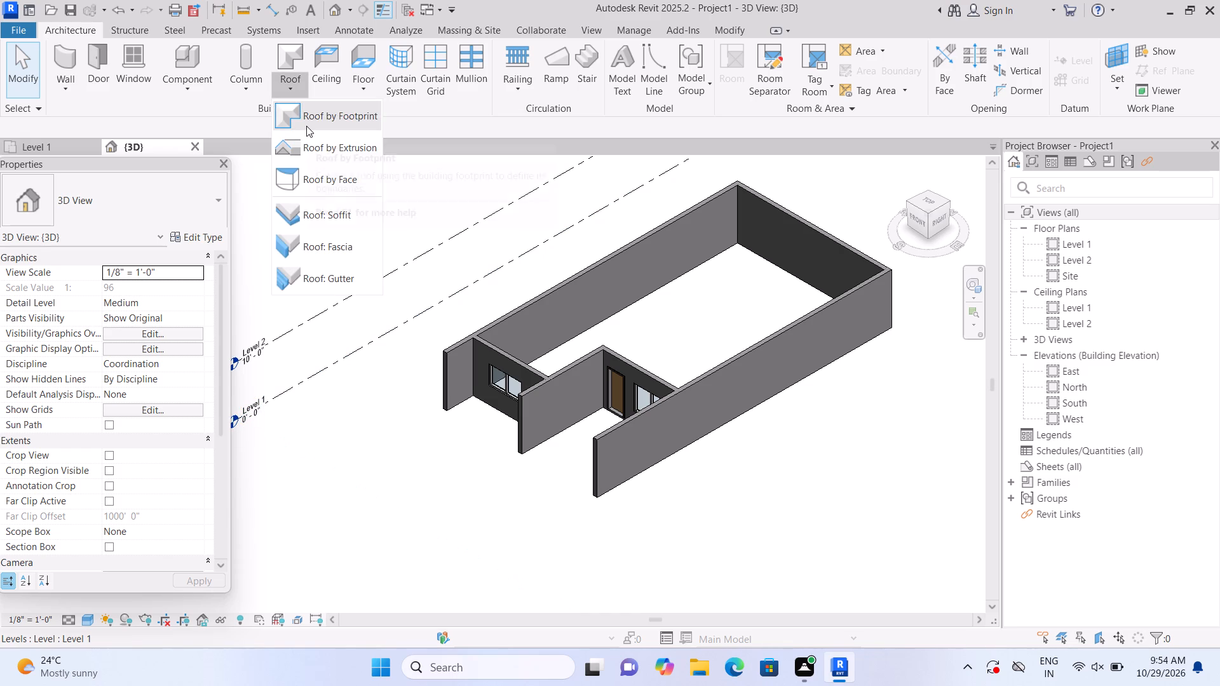
pyautogui.click(306, 126)
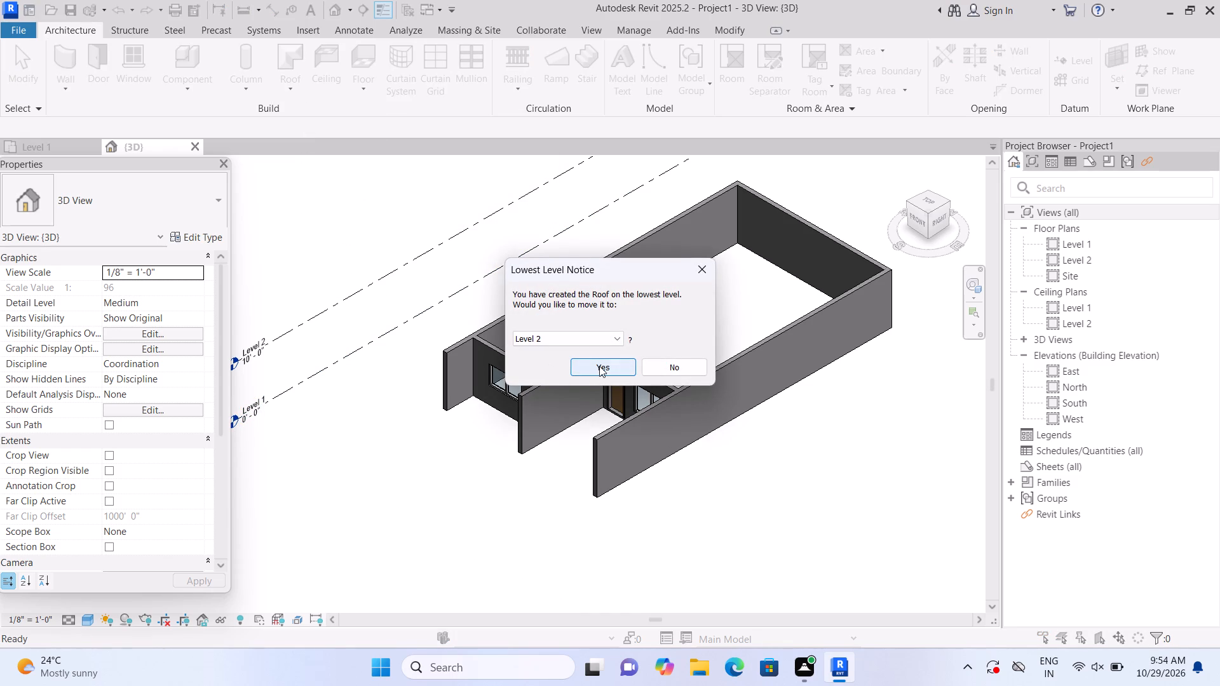
pyautogui.doubleClick(599, 366)
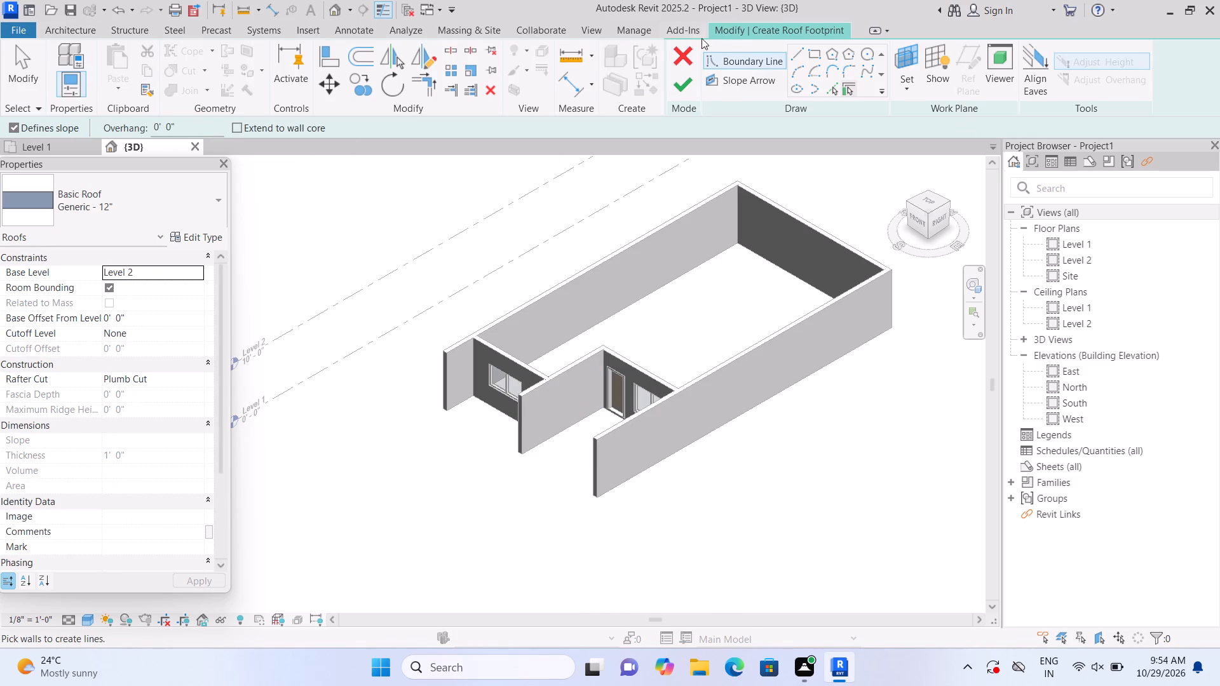
pyautogui.doubleClick(818, 59)
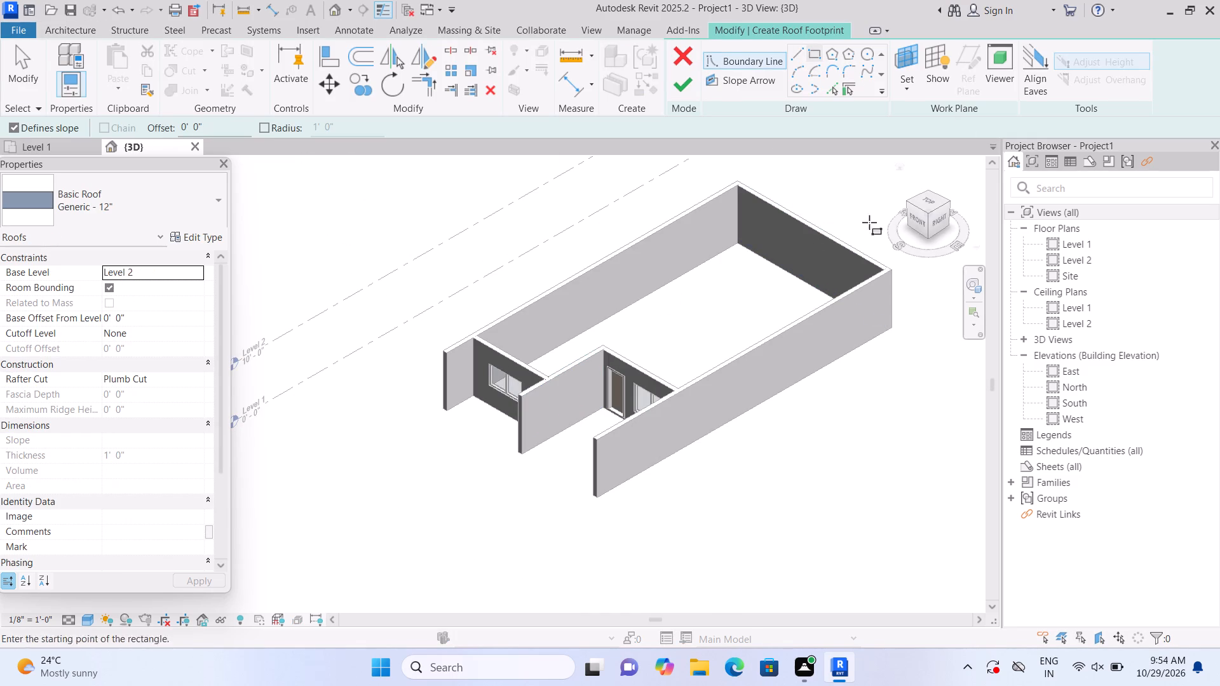
pyautogui.doubleClick(1053, 244)
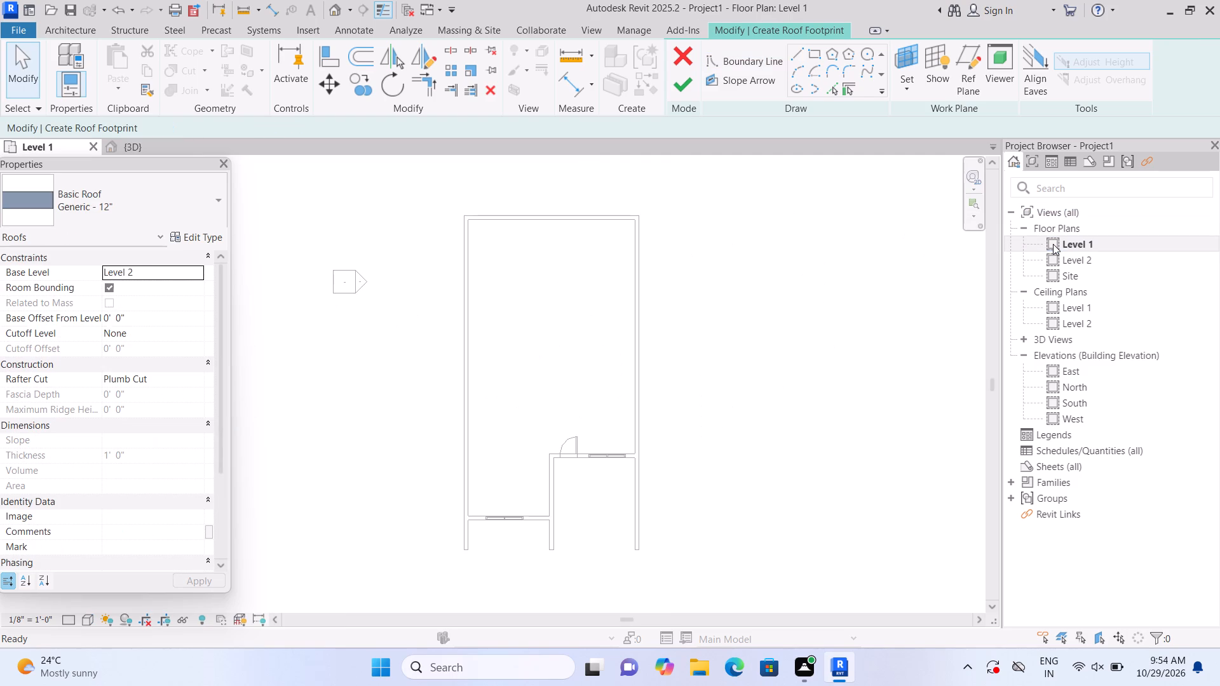
pyautogui.scroll(1, 466, 307)
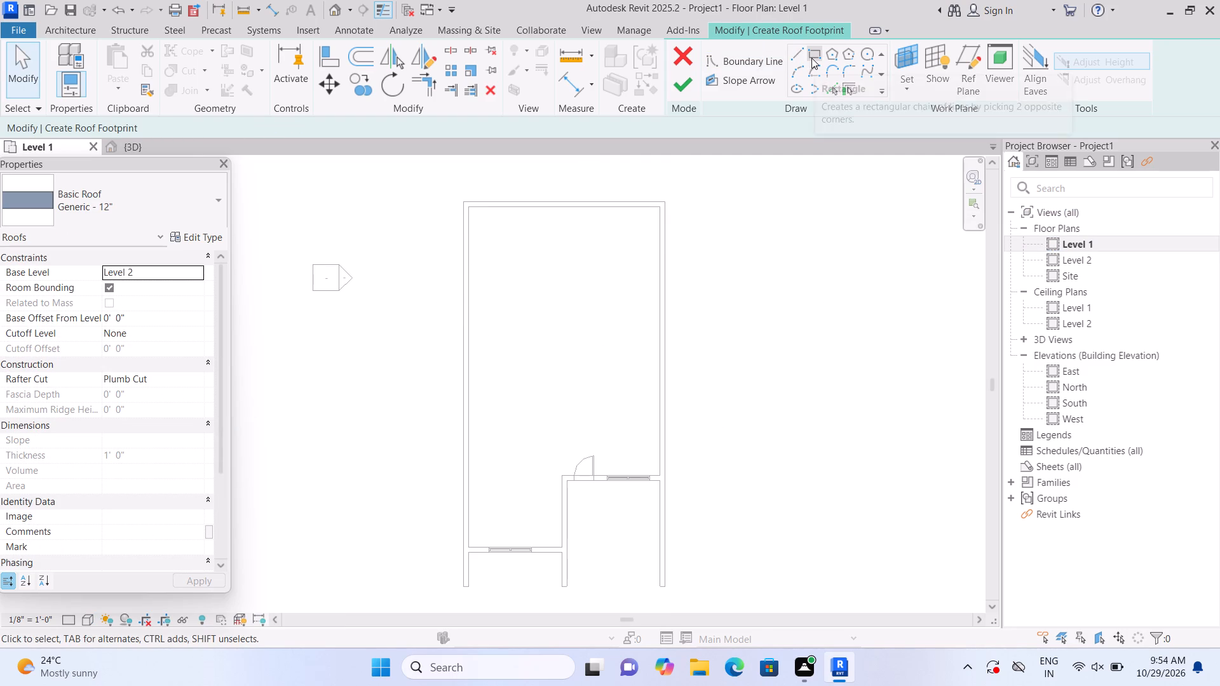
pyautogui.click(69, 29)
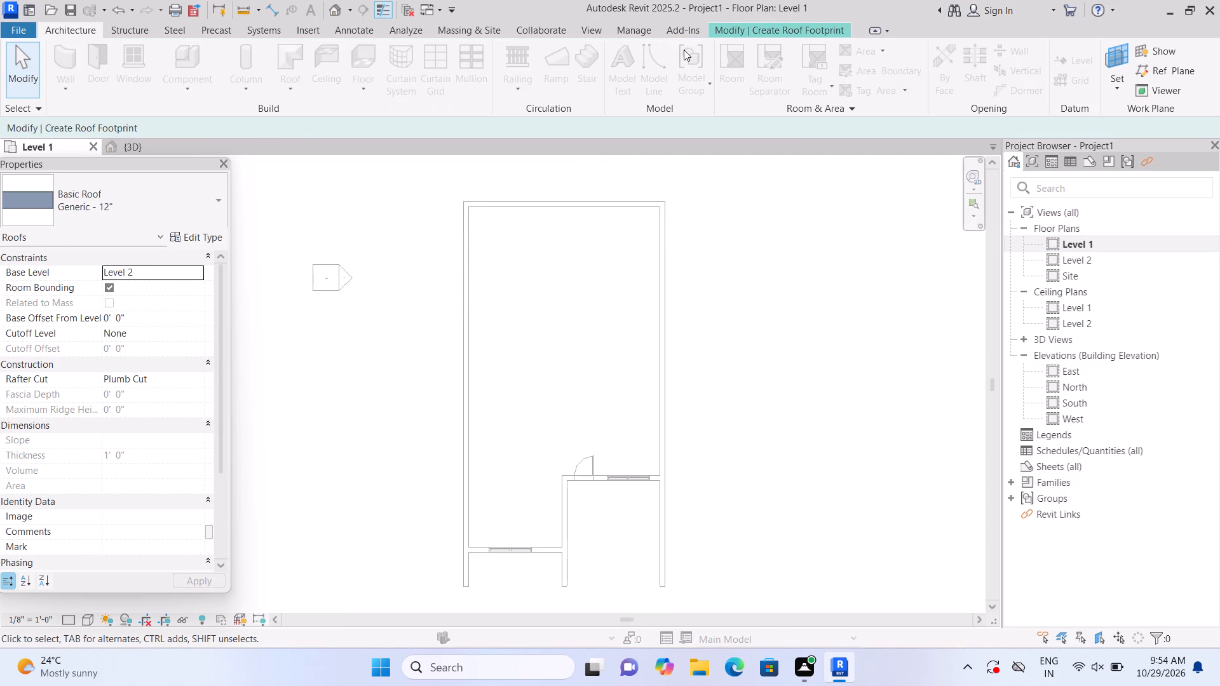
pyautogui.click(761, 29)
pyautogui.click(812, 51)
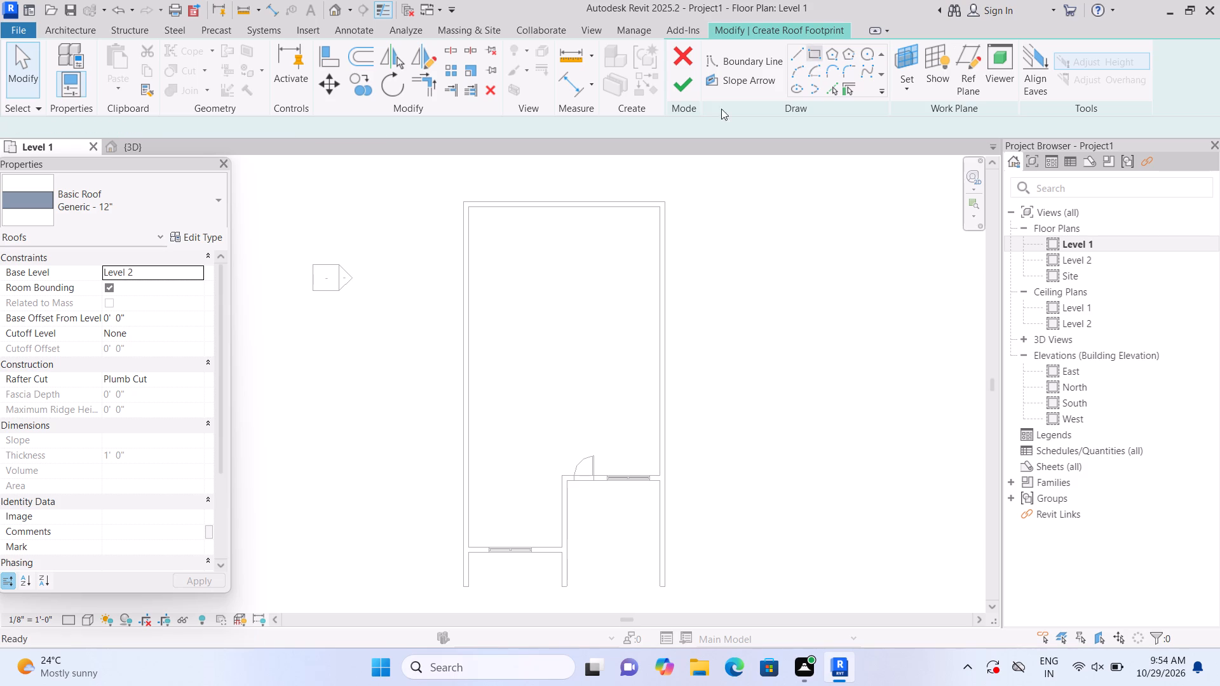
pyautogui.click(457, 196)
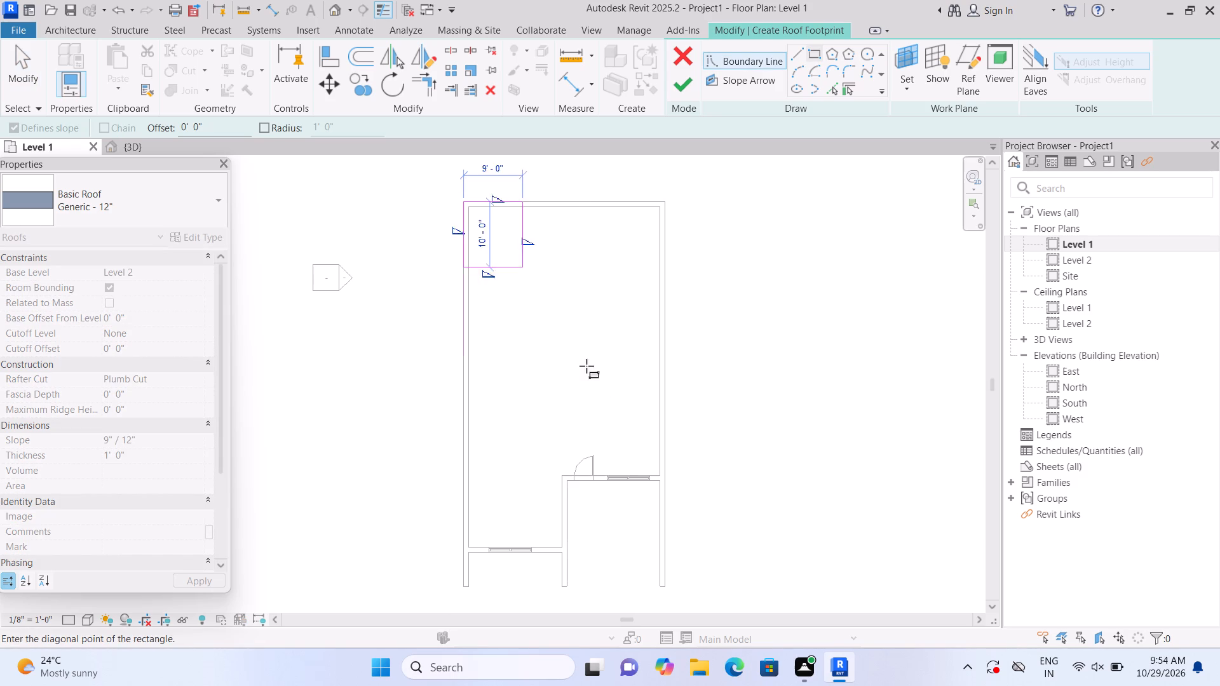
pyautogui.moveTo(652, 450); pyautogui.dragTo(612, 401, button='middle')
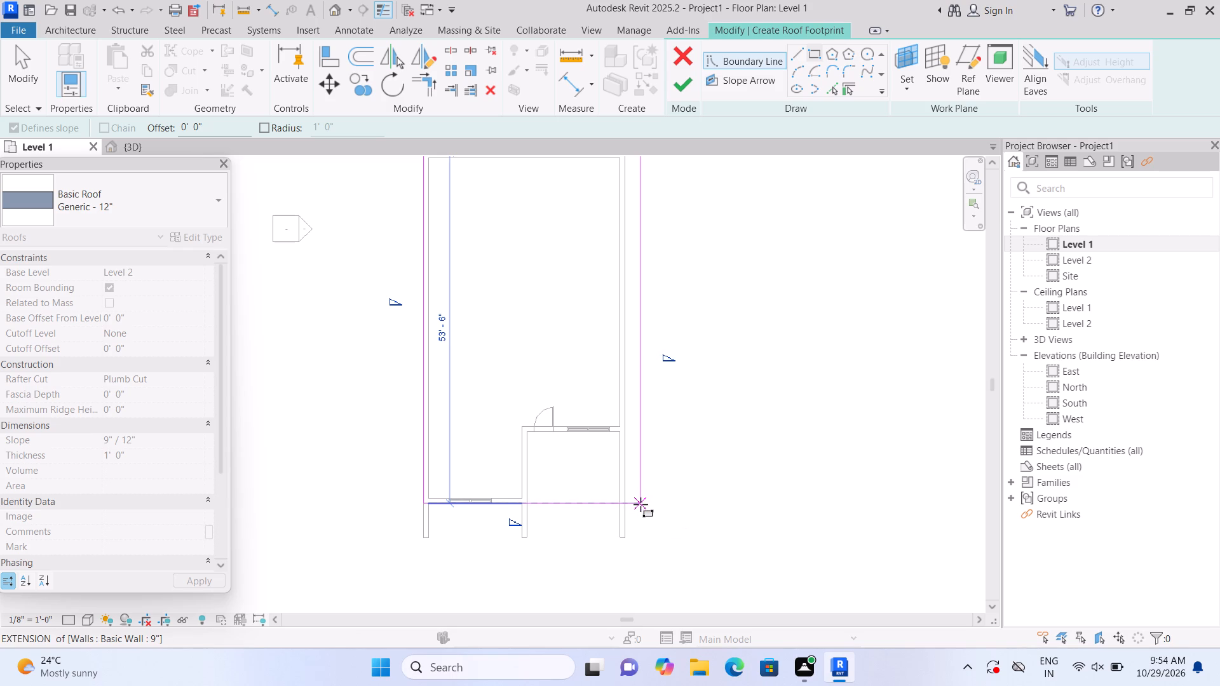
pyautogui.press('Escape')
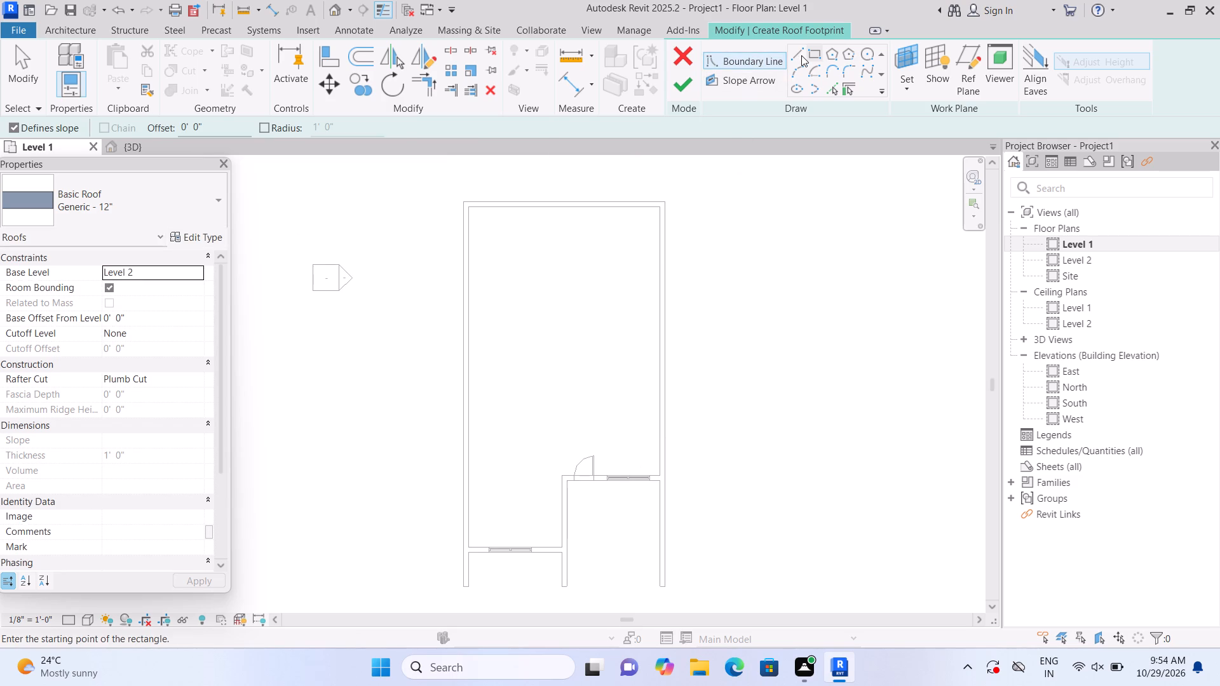
# Sketch slope-defining roof boundary lines along the outer faces of the north wall and the east wall, ending level with the door wall's outer face.
pyautogui.click(801, 55)
pyautogui.scroll(2, 426, 199)
pyautogui.click(473, 206)
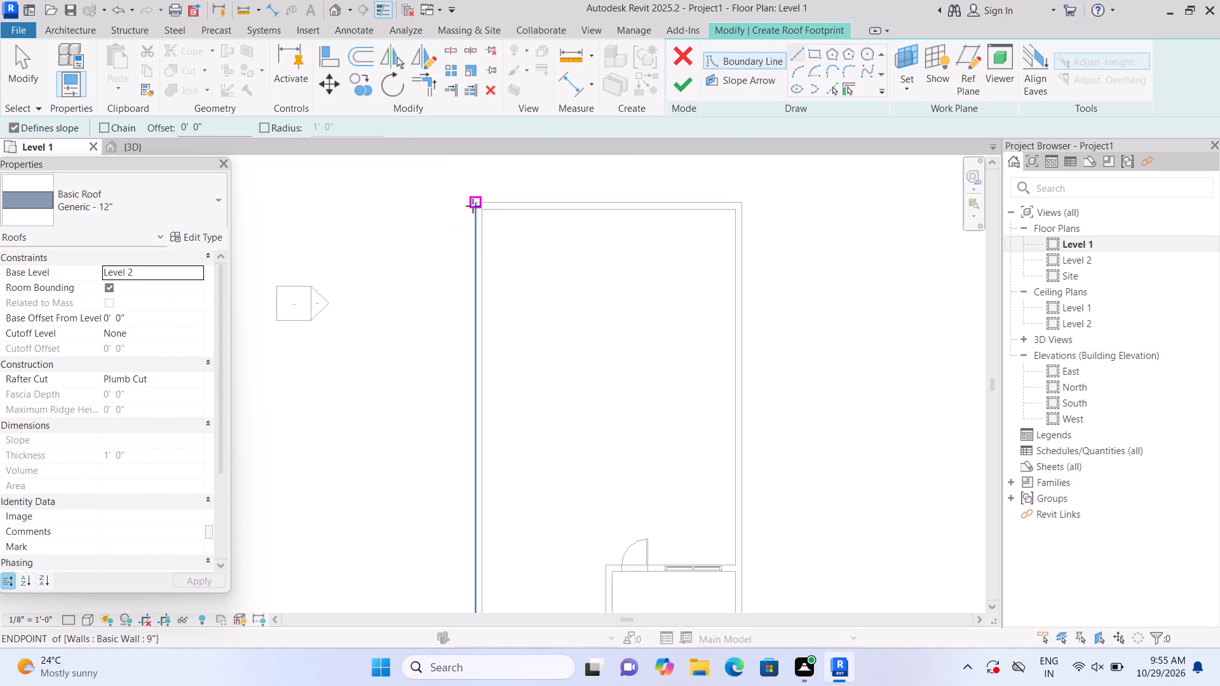
pyautogui.click(743, 204)
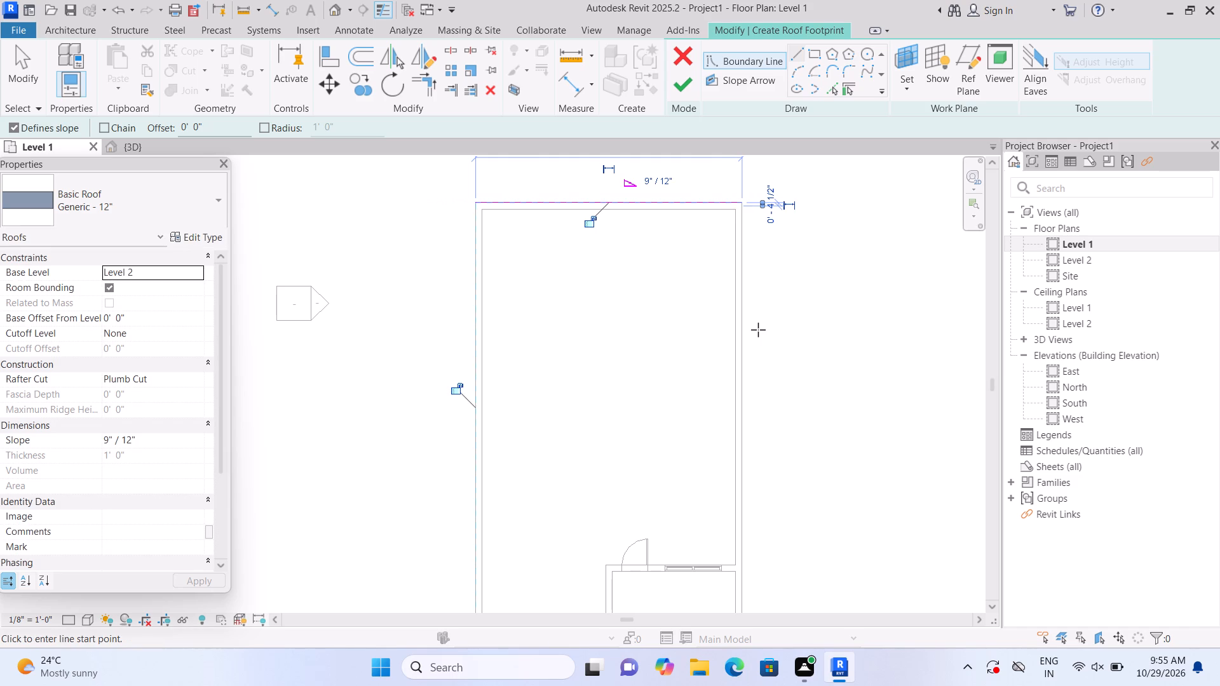
pyautogui.click(742, 207)
pyautogui.moveTo(756, 332); pyautogui.dragTo(728, 299, button='middle')
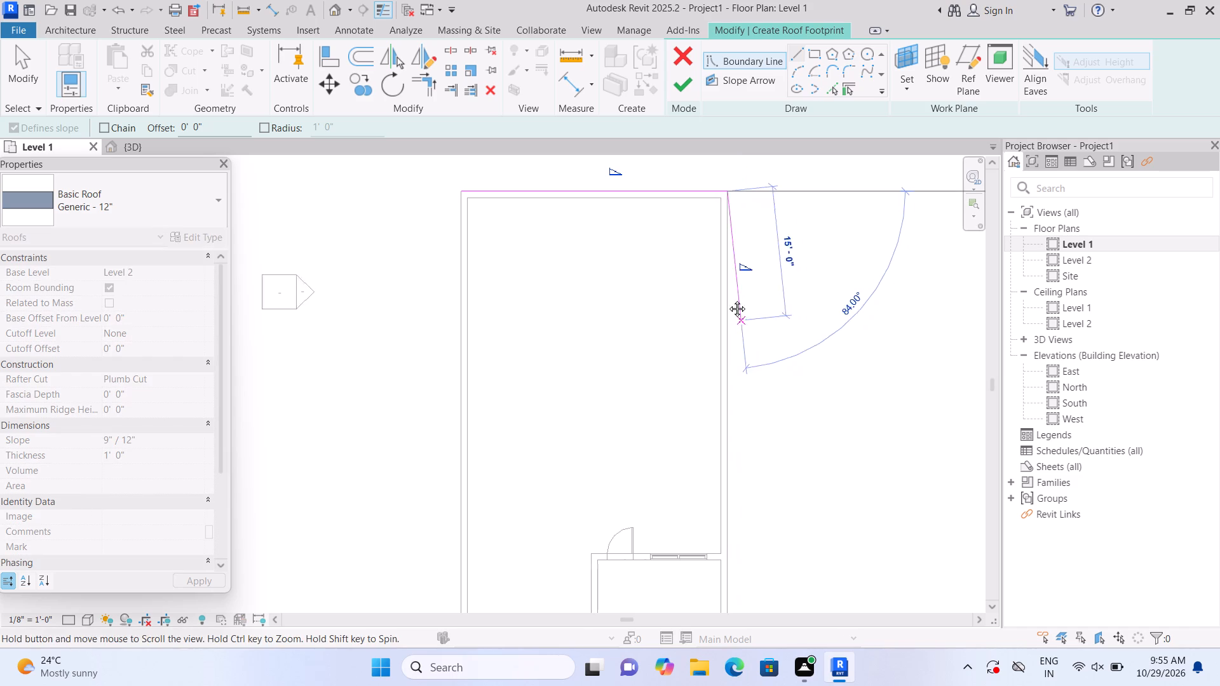
pyautogui.moveTo(728, 299); pyautogui.dragTo(714, 239, button='middle')
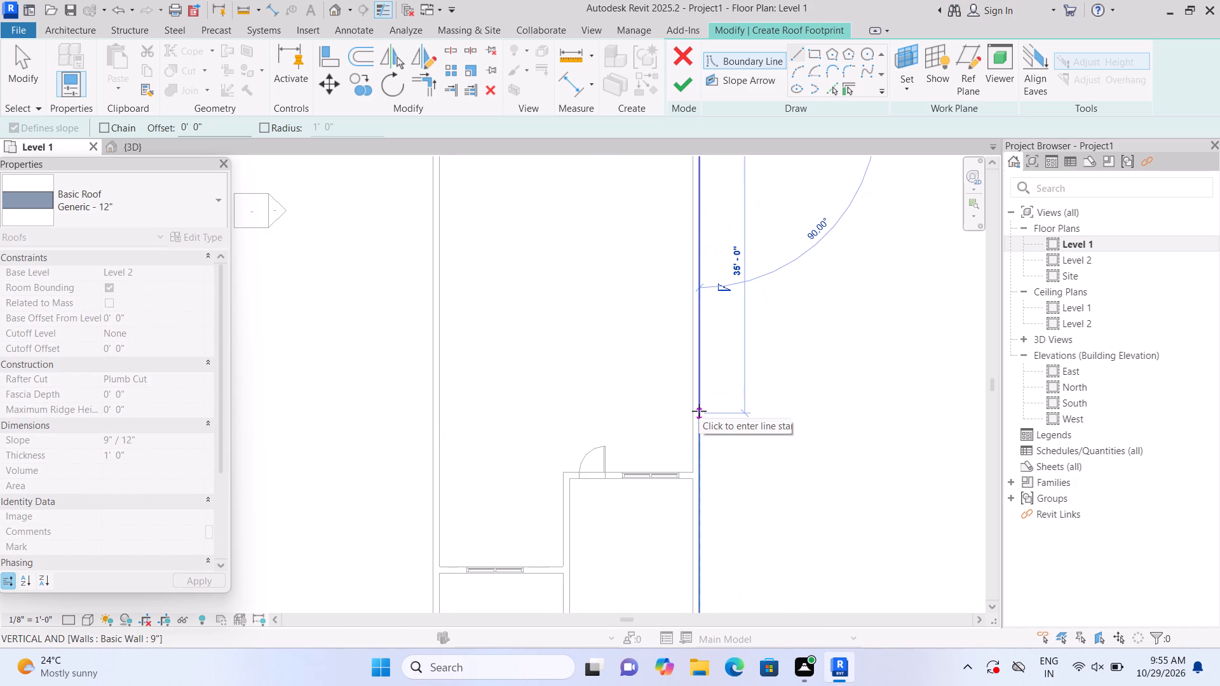
pyautogui.moveTo(698, 411); pyautogui.dragTo(622, 200, button='middle')
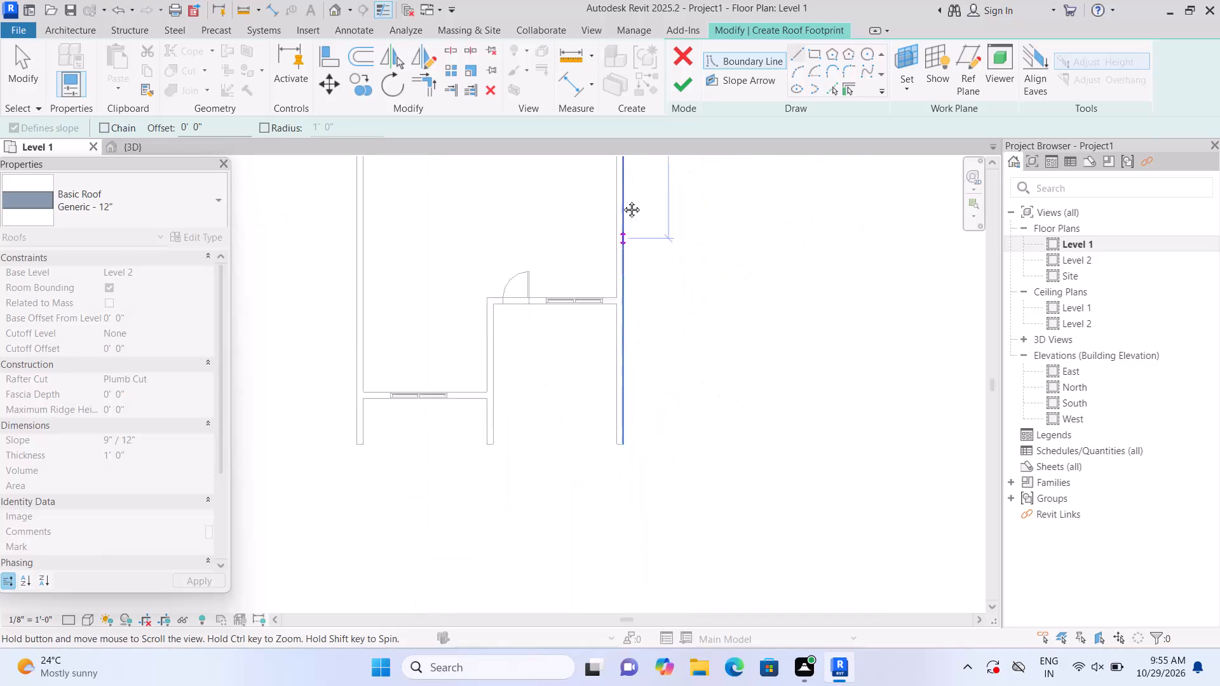
pyautogui.moveTo(622, 200); pyautogui.dragTo(623, 196, button='middle')
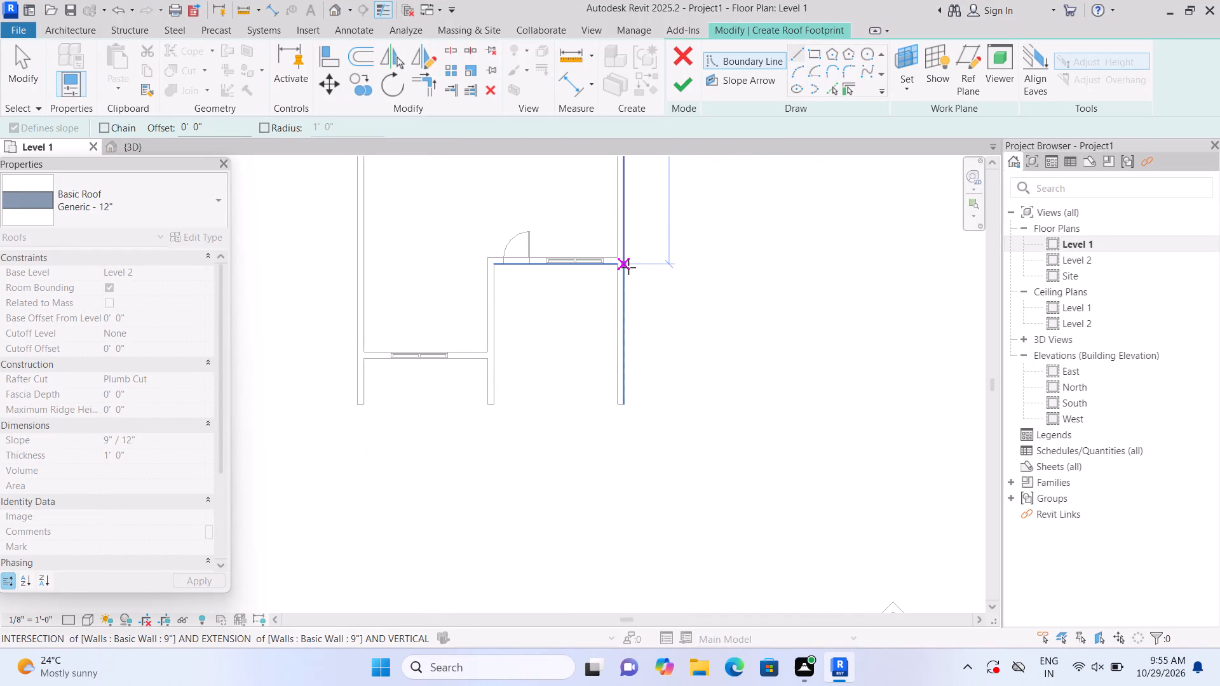
pyautogui.scroll(3, 628, 267)
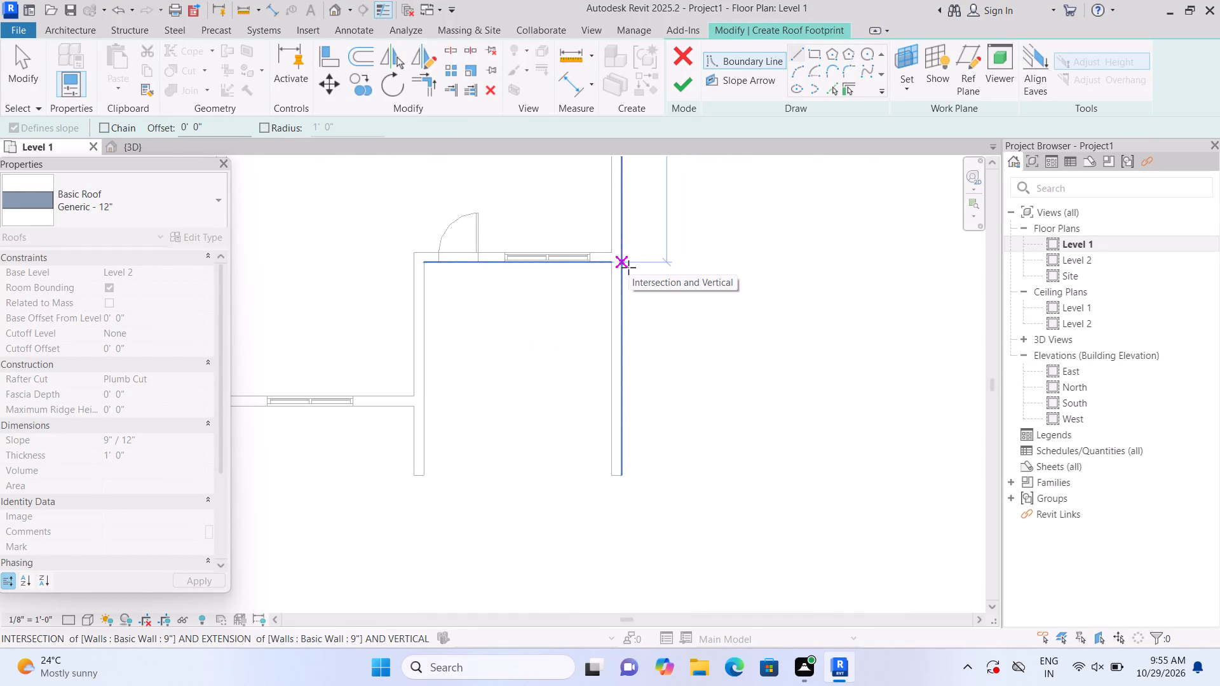
pyautogui.click(621, 265)
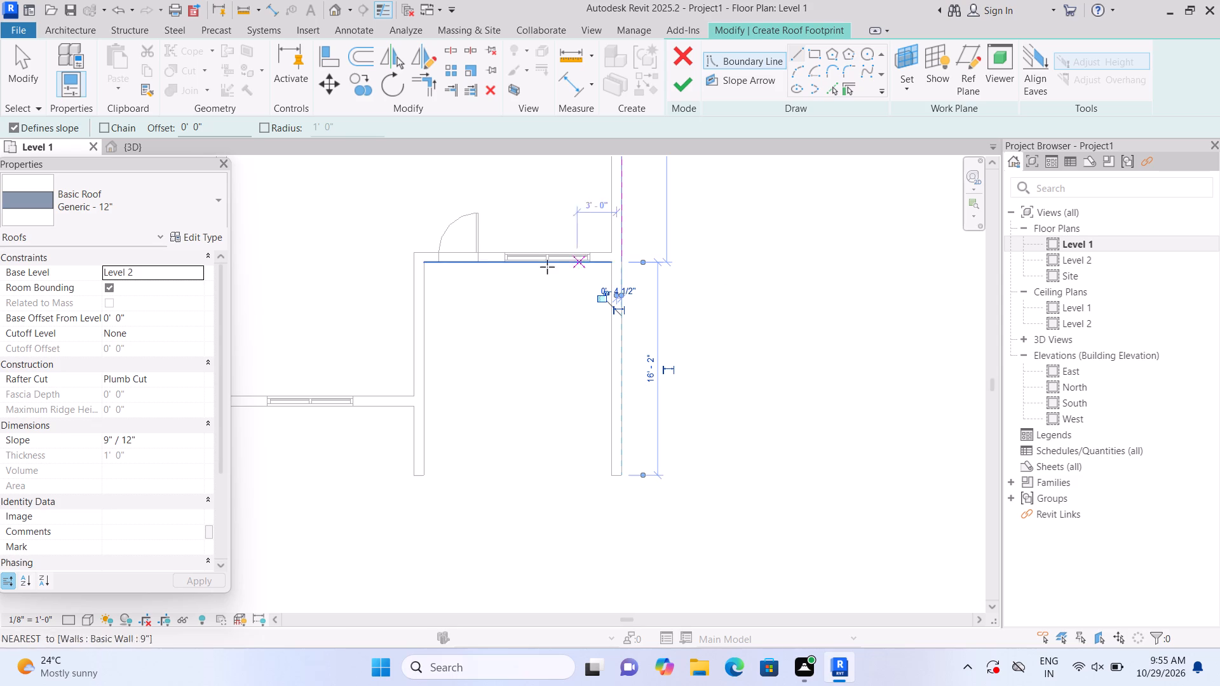
# Continue the roof boundary 15'-0" along the door wall's outer face, and 10'-0" plus 2" down the recess side wall to the window wall's inner face.
pyautogui.click(621, 269)
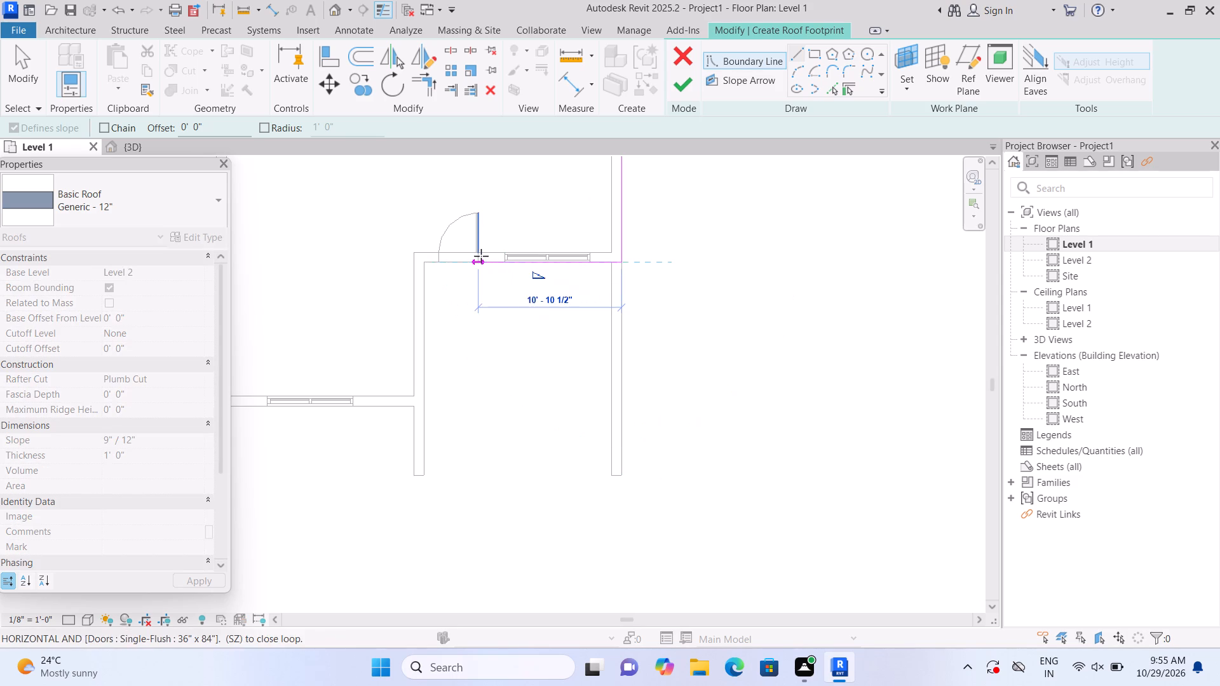
pyautogui.click(421, 263)
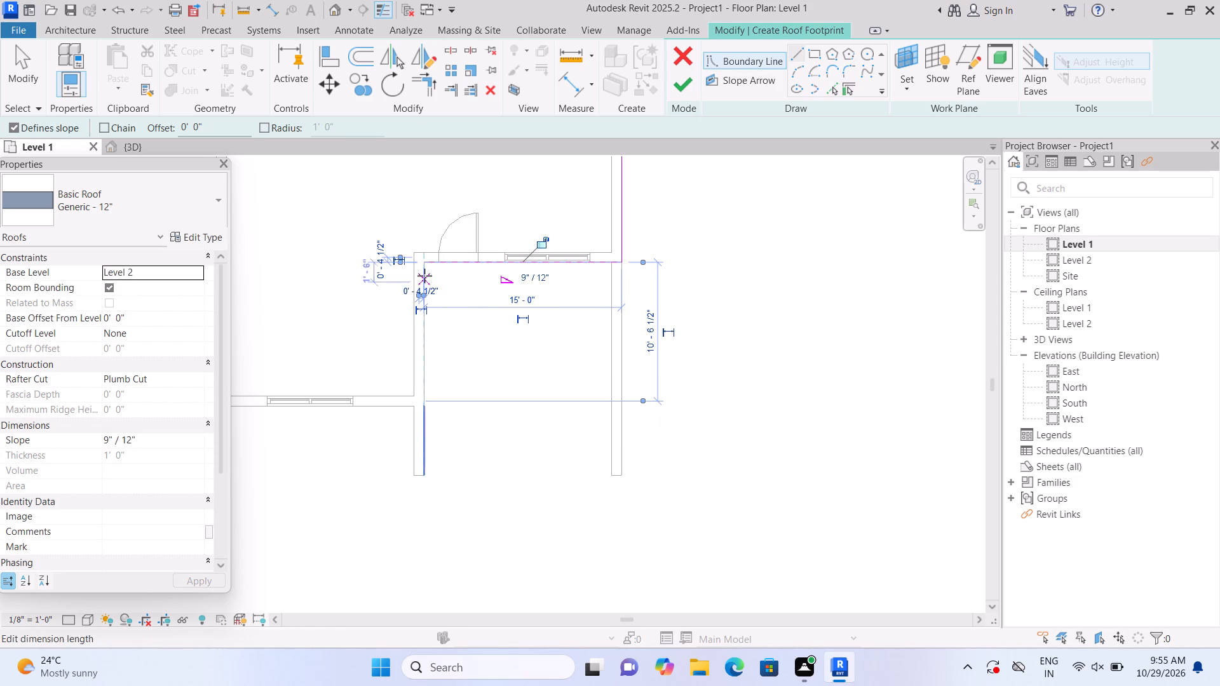
pyautogui.click(424, 262)
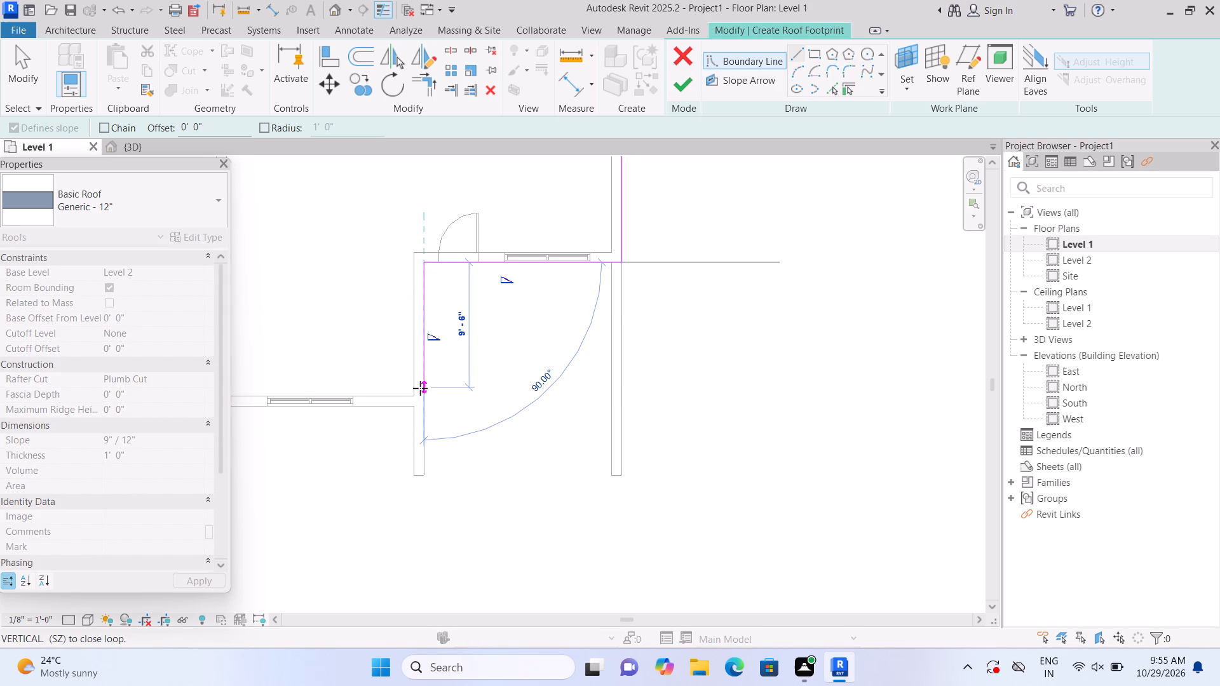
pyautogui.click(422, 394)
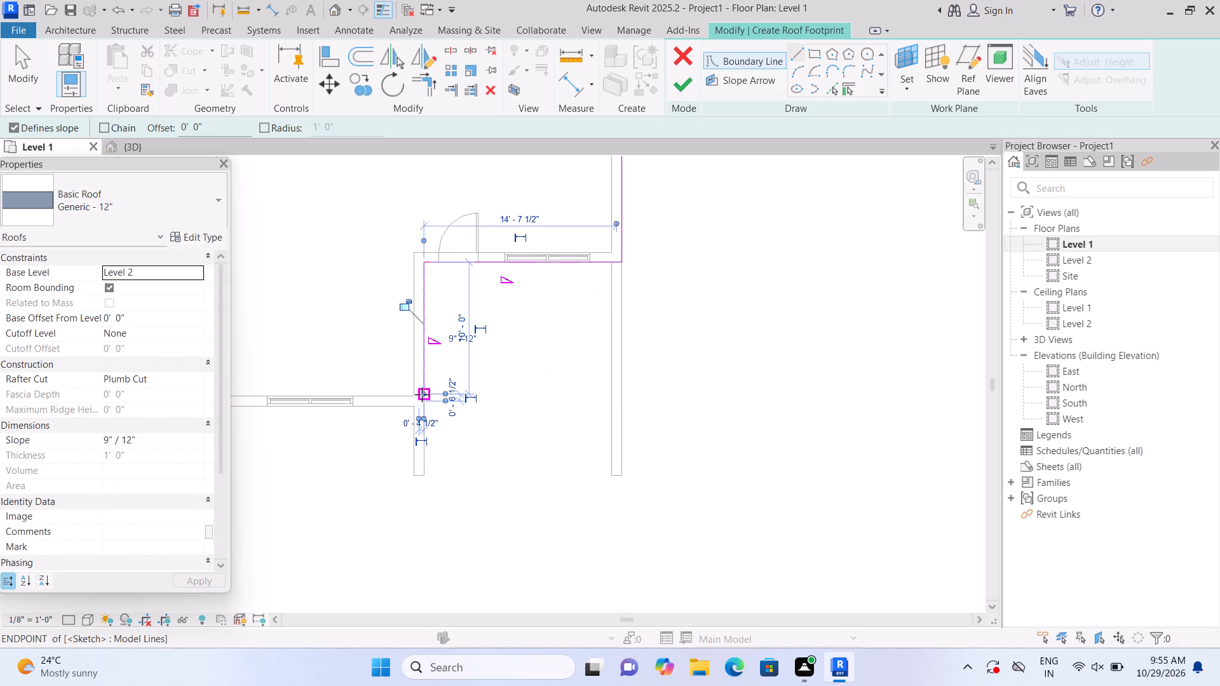
pyautogui.click(422, 394)
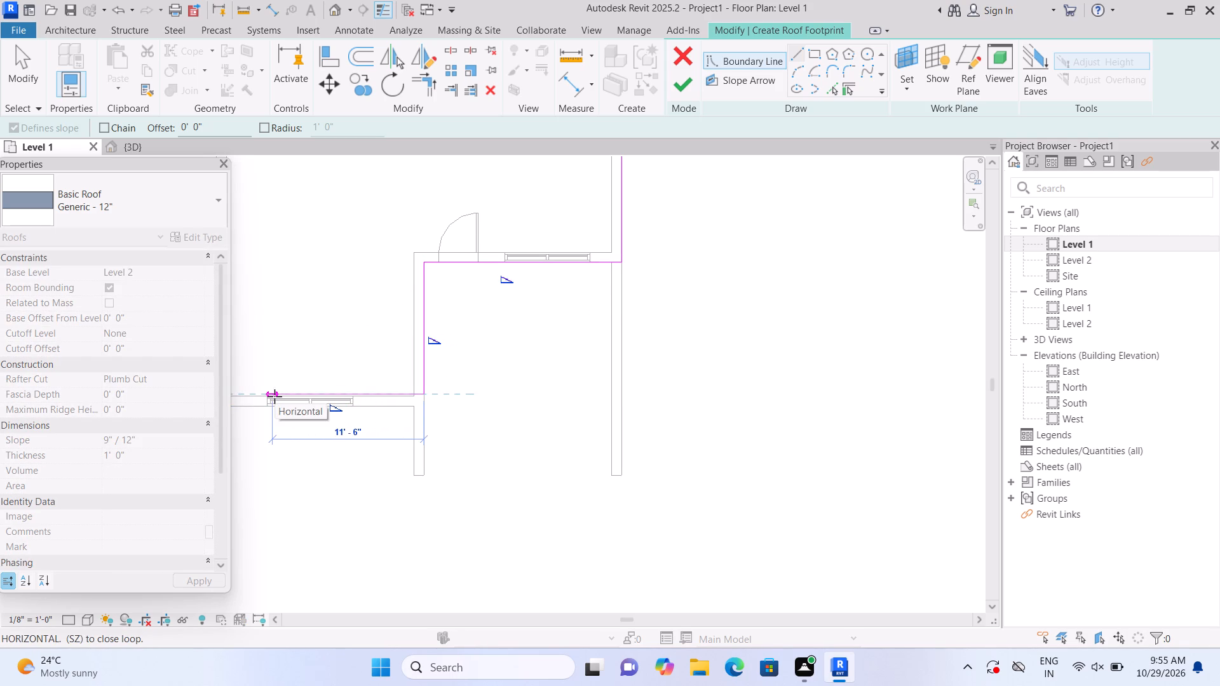
pyautogui.press('Escape')
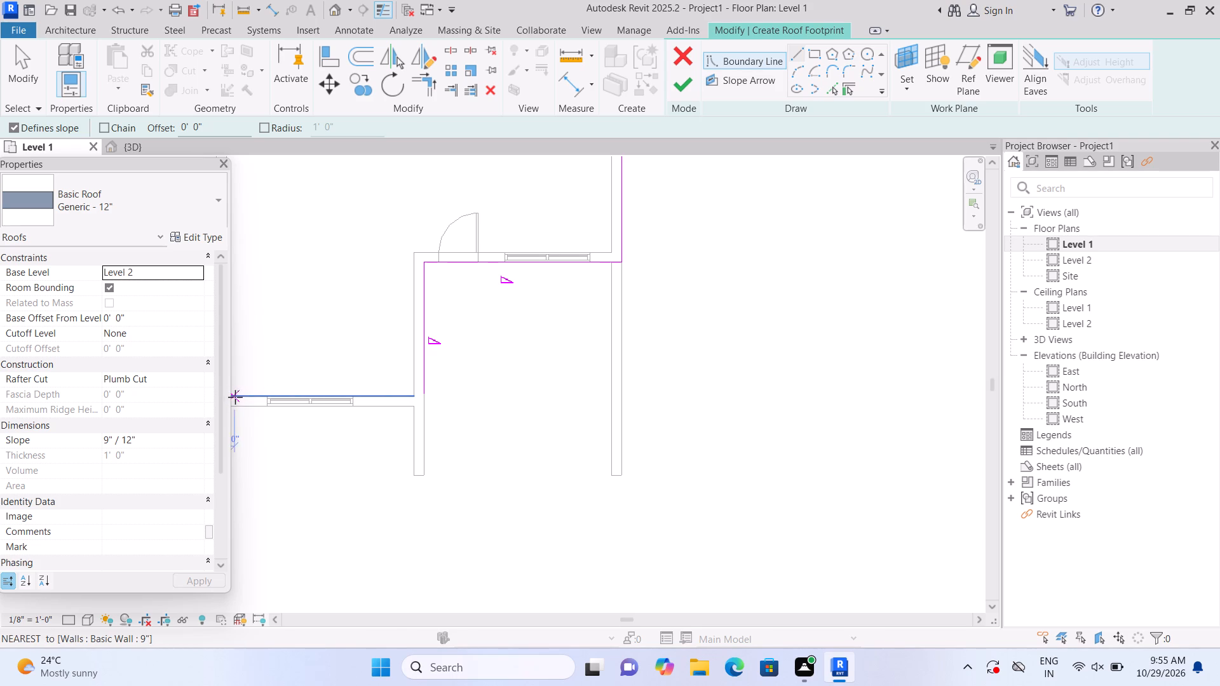
pyautogui.scroll(1, 430, 397)
pyautogui.click(423, 394)
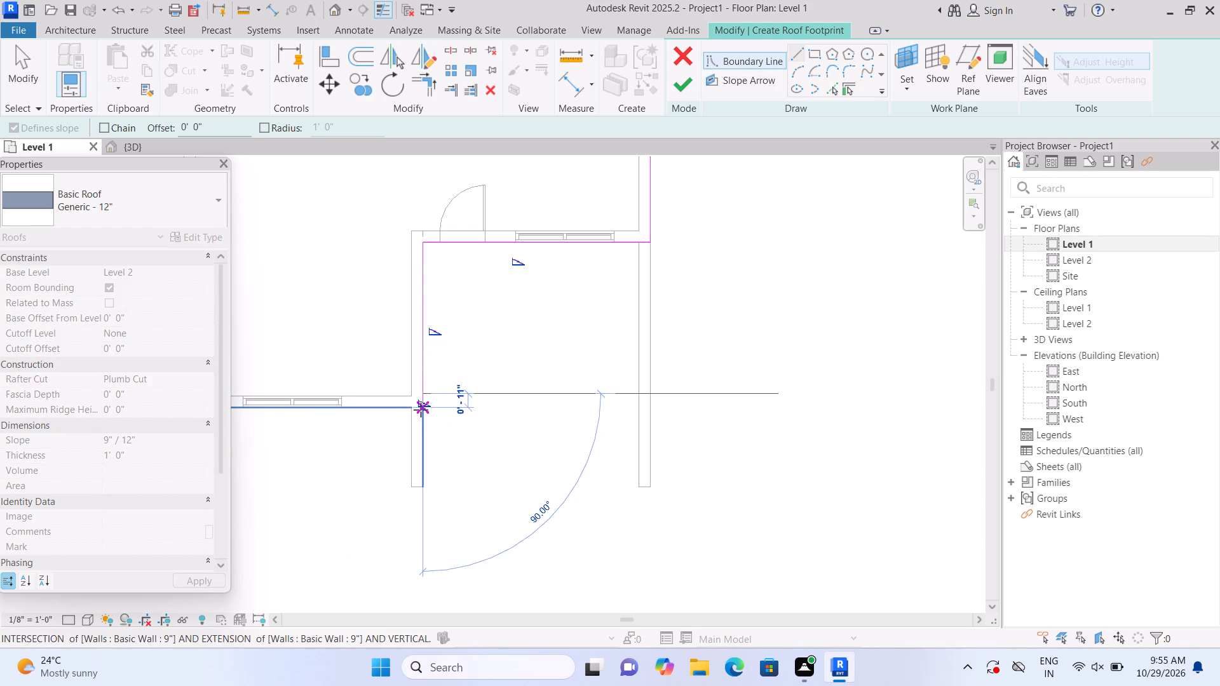
pyautogui.scroll(8, 419, 399)
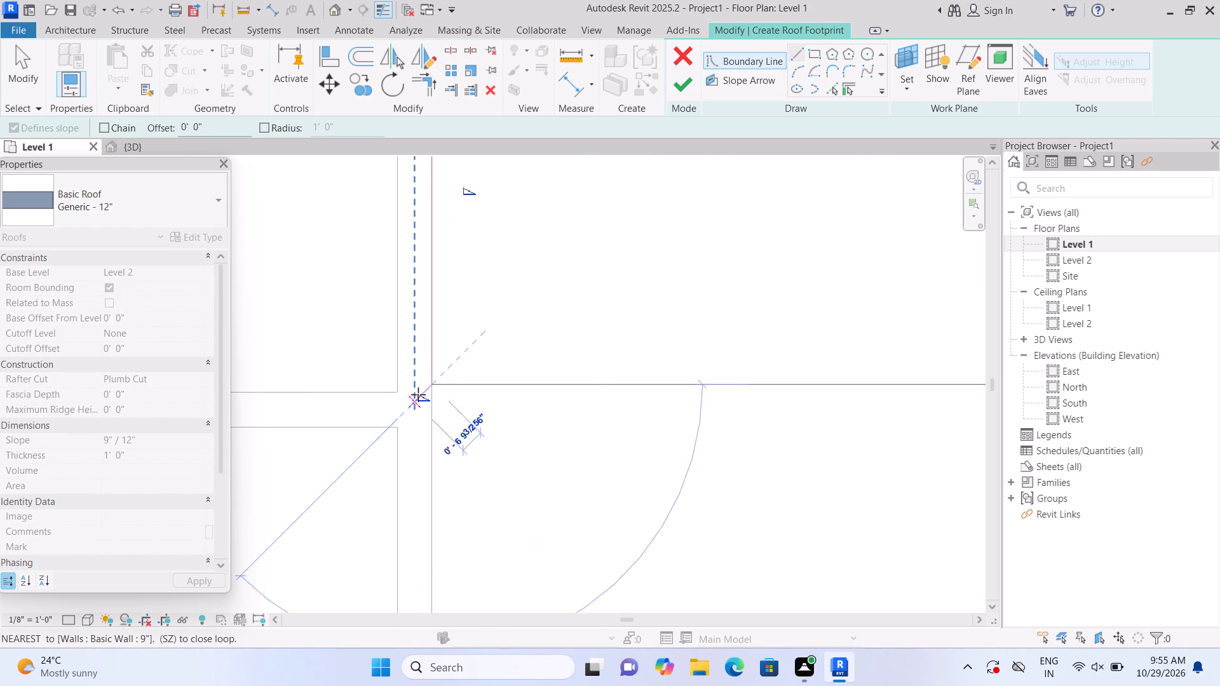
pyautogui.scroll(3, 418, 394)
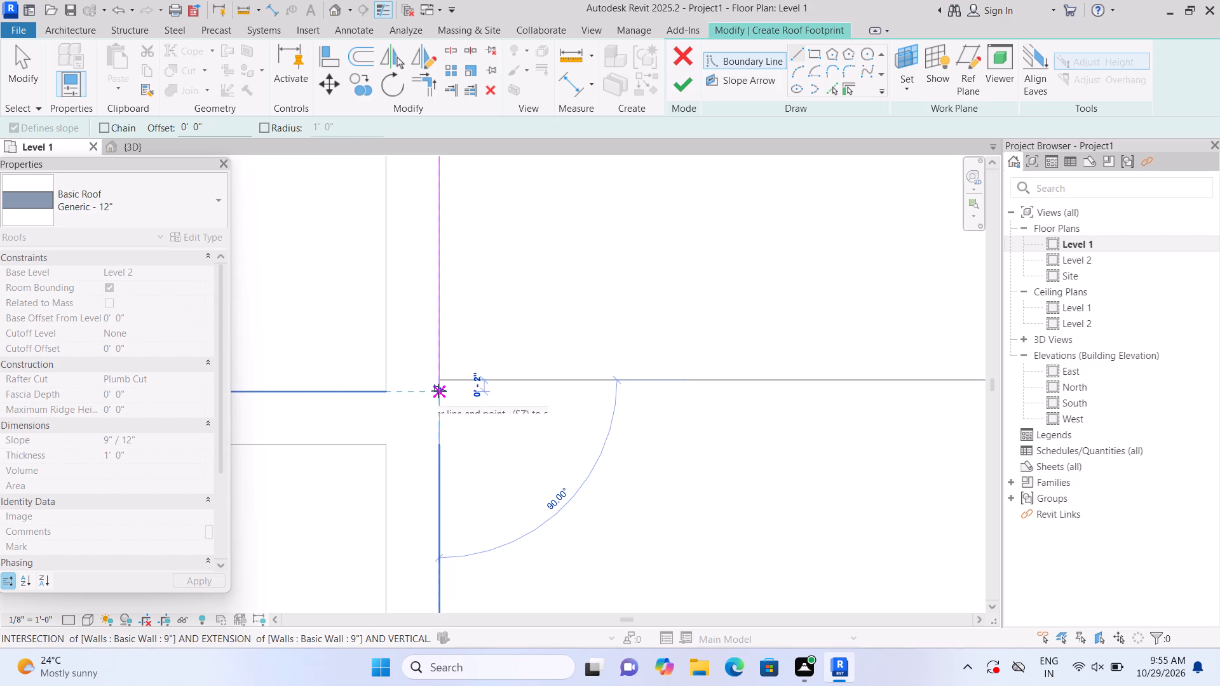
pyautogui.tripleClick(438, 391)
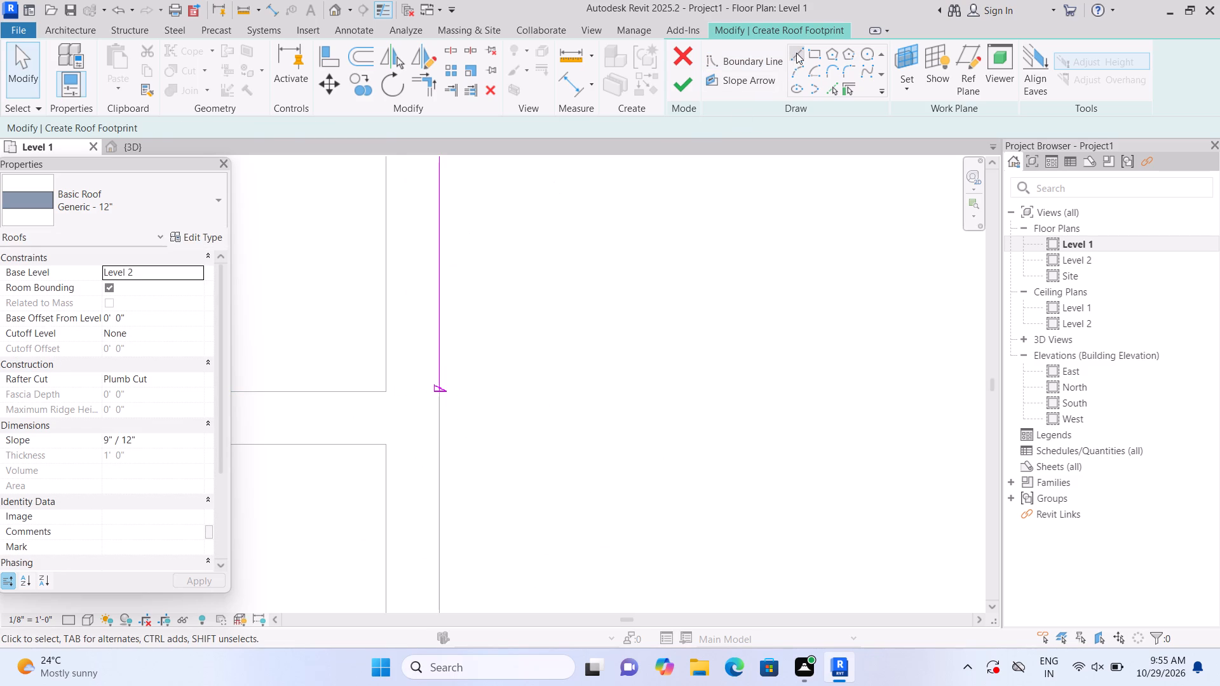
# Sketch a 15'-9" roof boundary line along the inner face of the front window wall to the west wall's outer face.
pyautogui.click(796, 53)
pyautogui.click(441, 393)
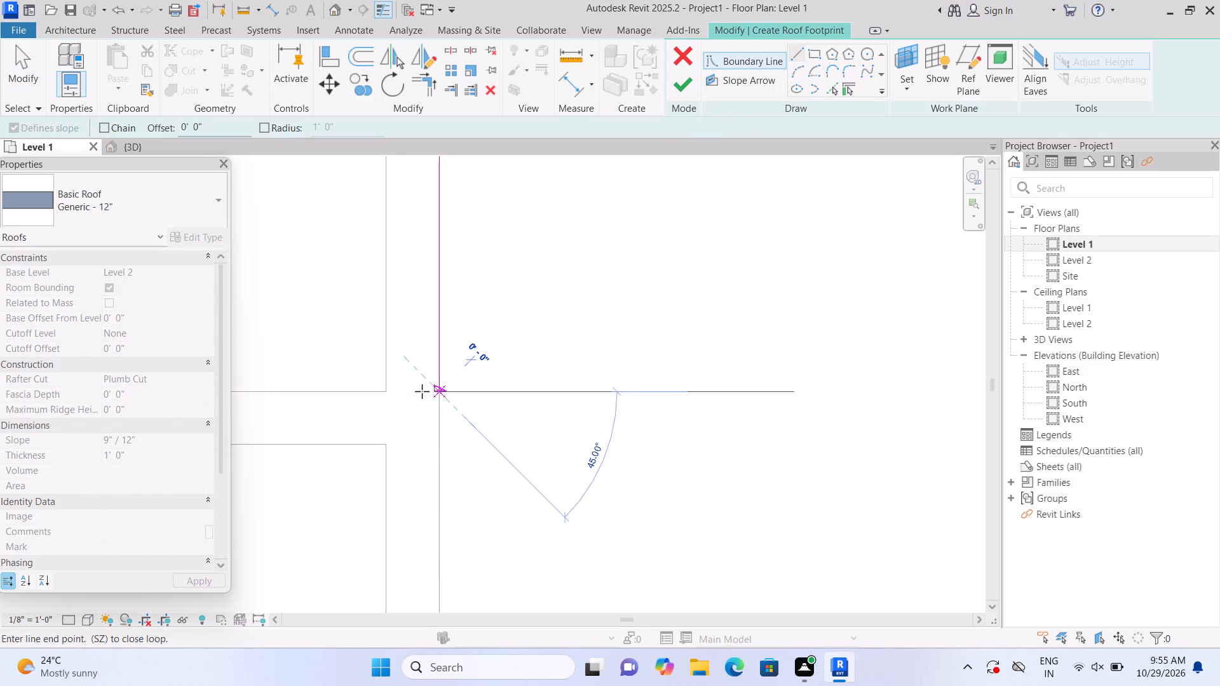
pyautogui.scroll(-8, 310, 387)
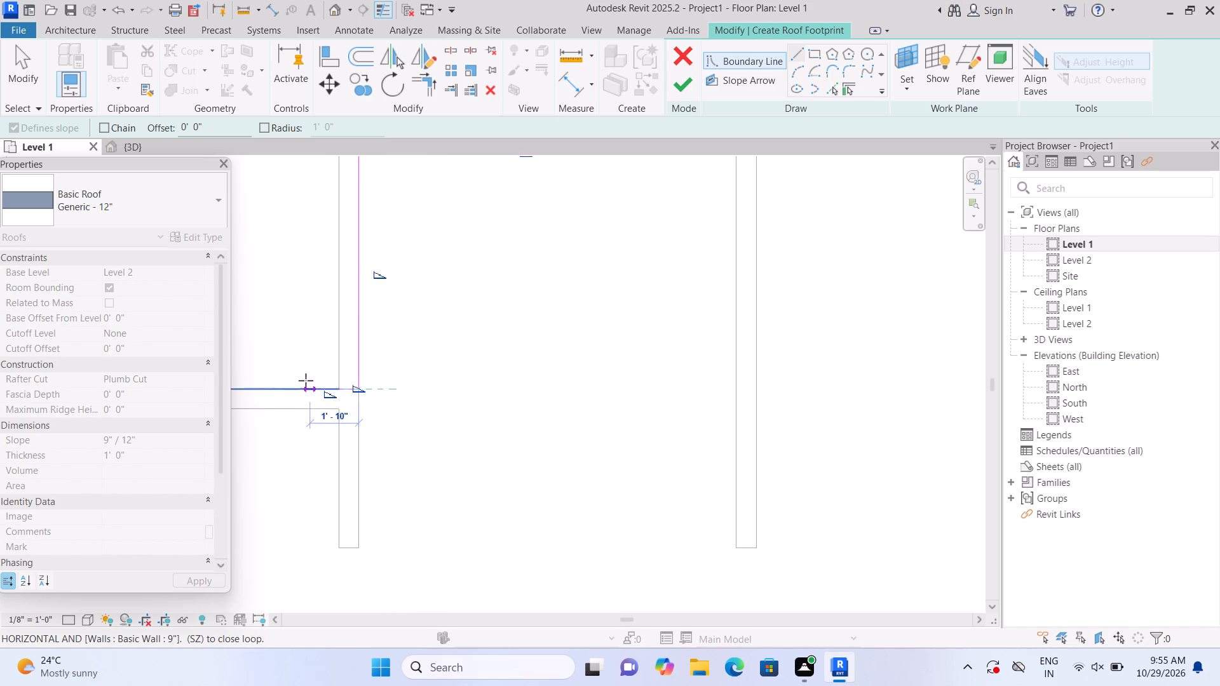
pyautogui.moveTo(306, 380); pyautogui.dragTo(485, 389, button='middle')
pyautogui.moveTo(334, 394); pyautogui.dragTo(535, 401, button='middle')
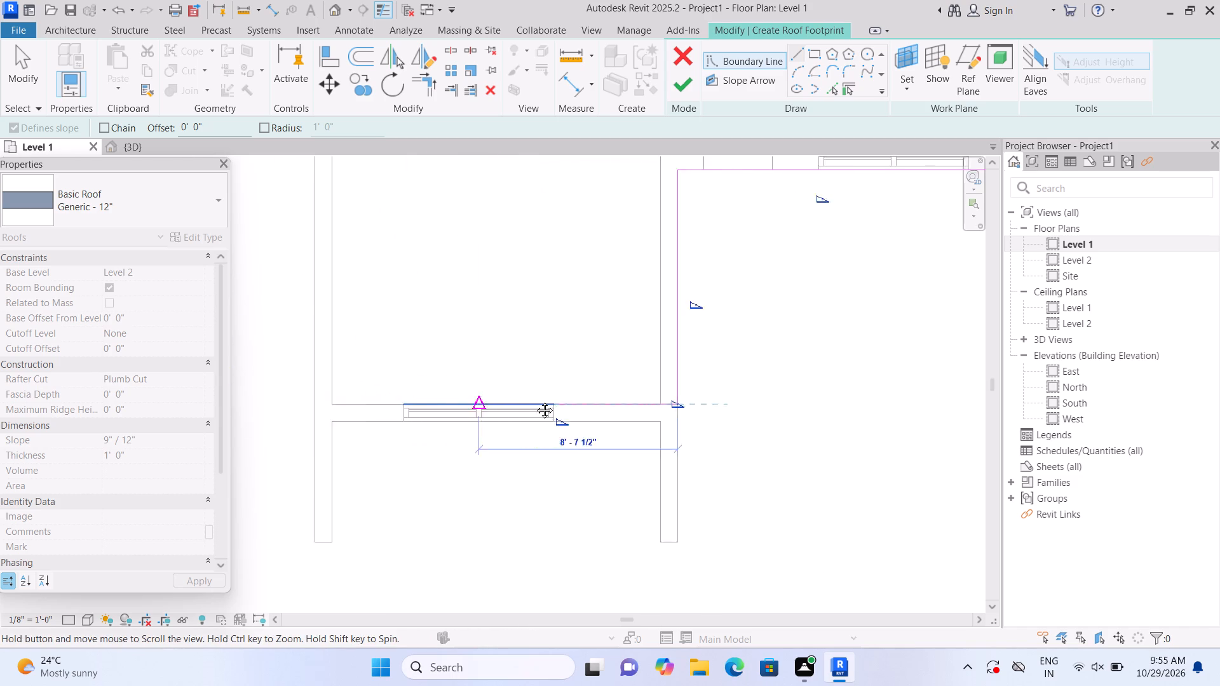
pyautogui.moveTo(535, 401); pyautogui.dragTo(554, 401, button='middle')
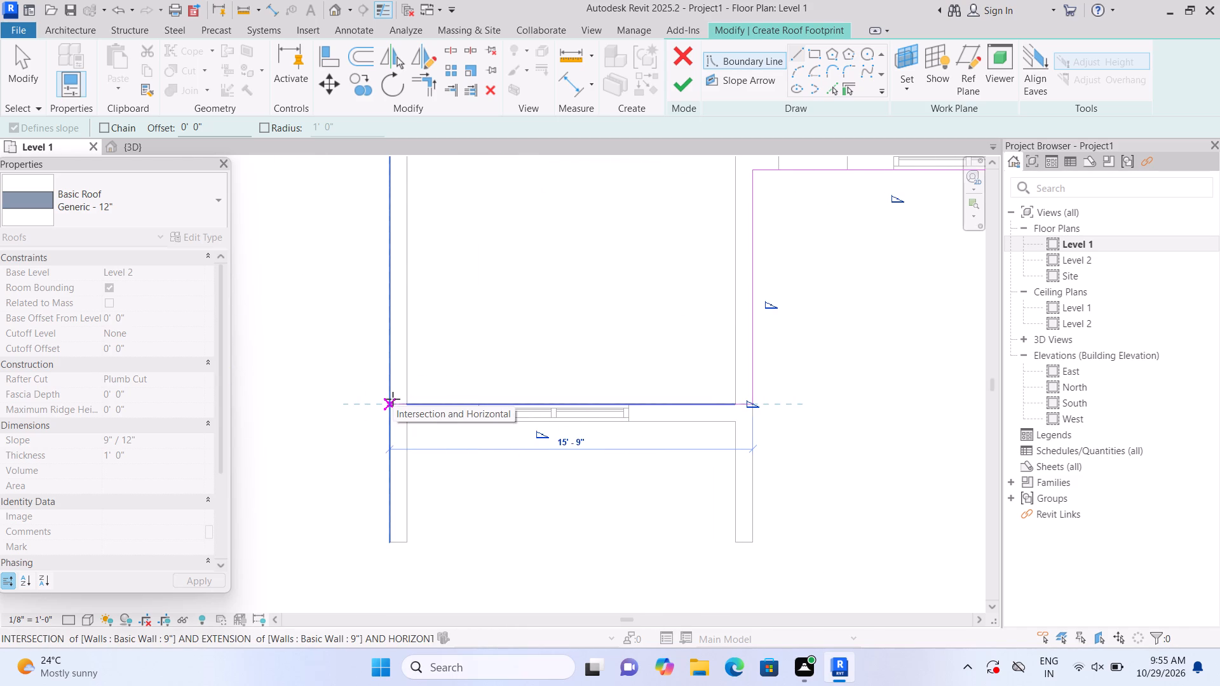
pyautogui.scroll(8, 393, 399)
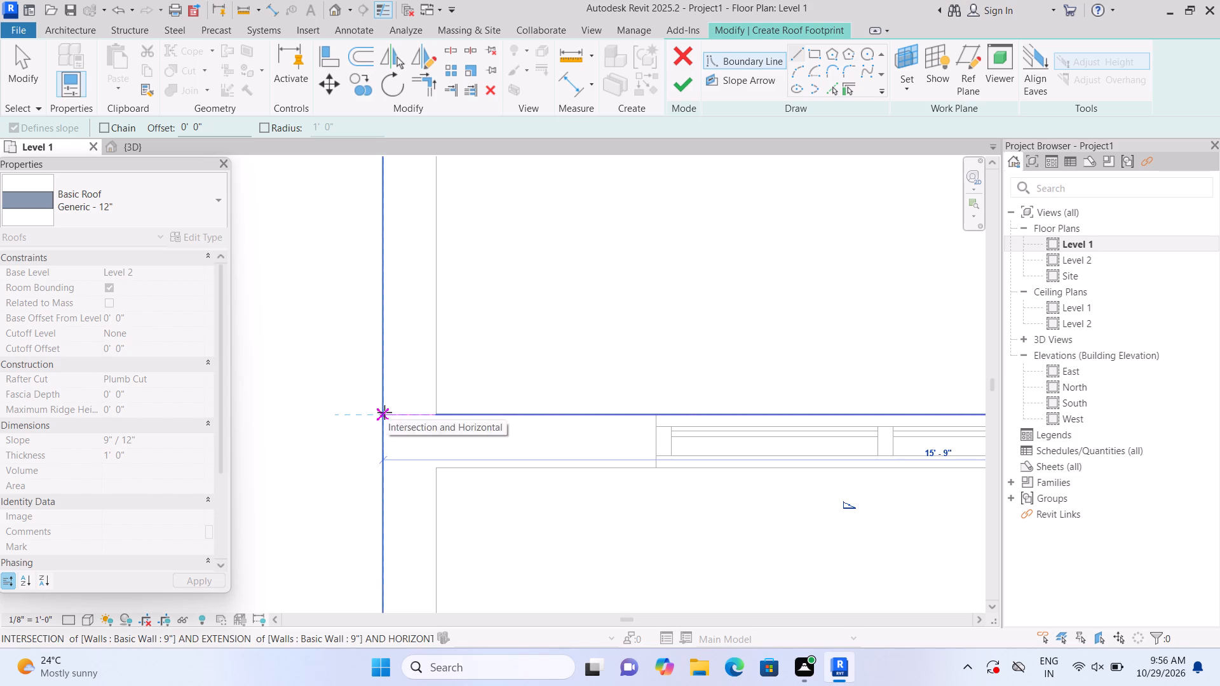
pyautogui.doubleClick(384, 412)
# Sketch the roof boundary line along the west wall's outer face, from the window wall's inner face to the north wall's outer corner.
pyautogui.moveTo(391, 271); pyautogui.dragTo(386, 398, button='middle')
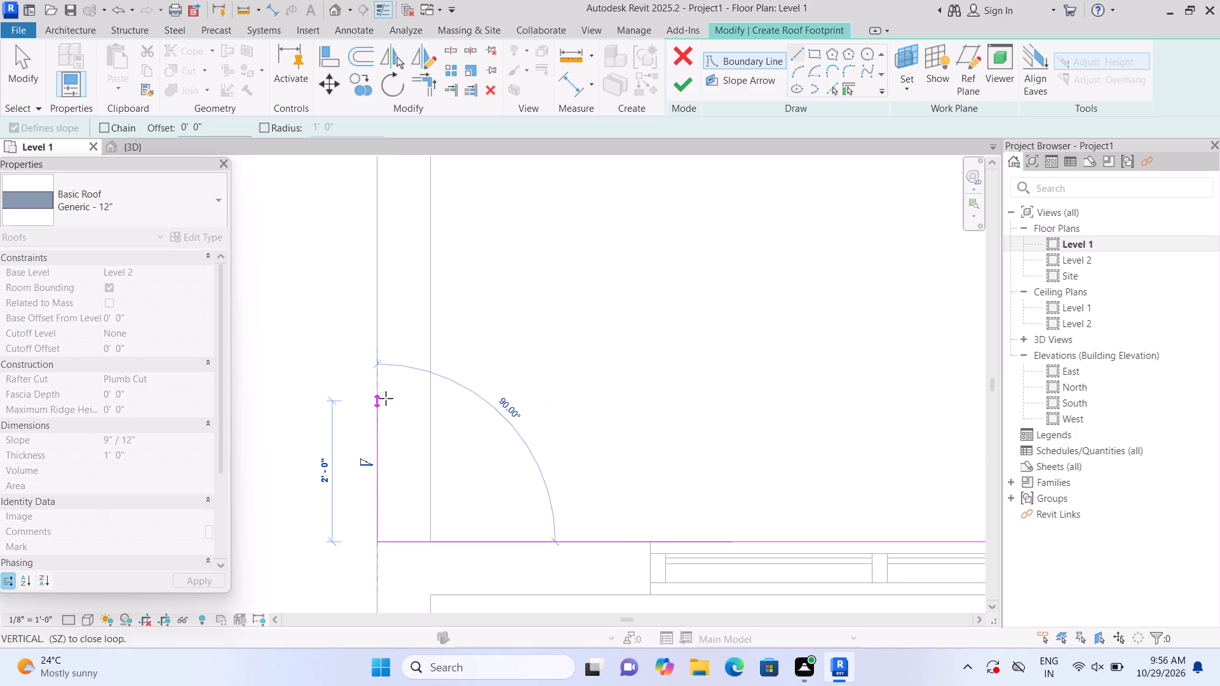
pyautogui.scroll(-19, 386, 398)
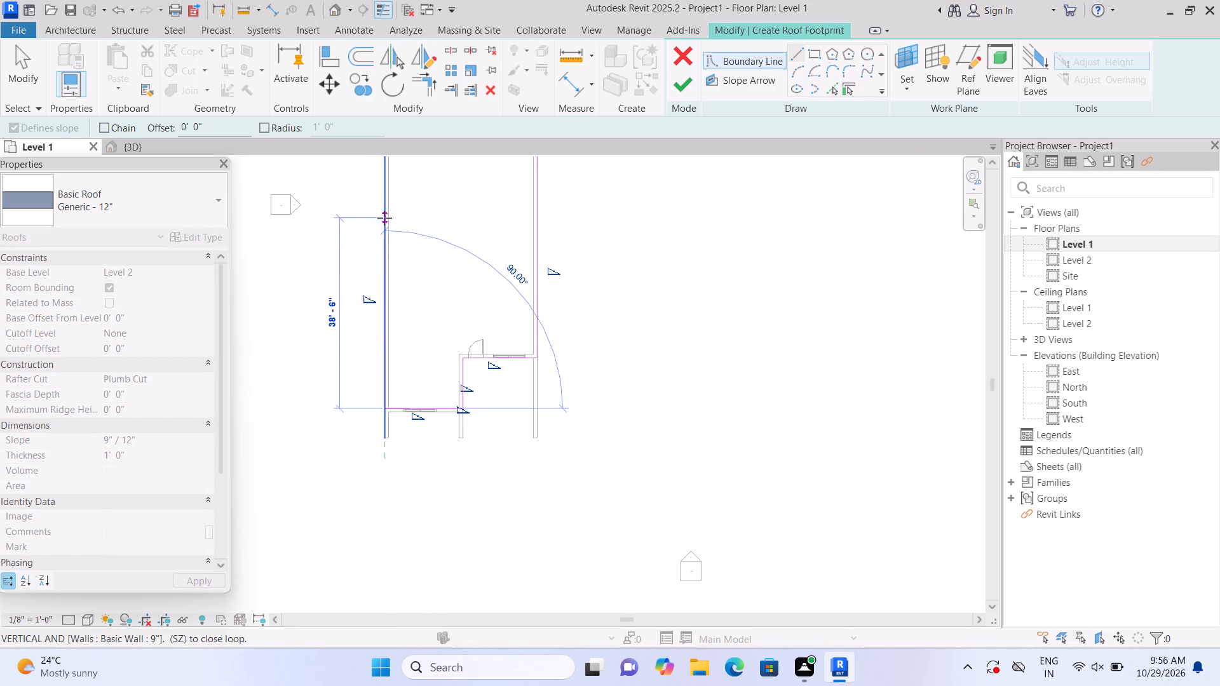
pyautogui.moveTo(384, 218); pyautogui.dragTo(370, 405, button='middle')
pyautogui.scroll(9, 362, 386)
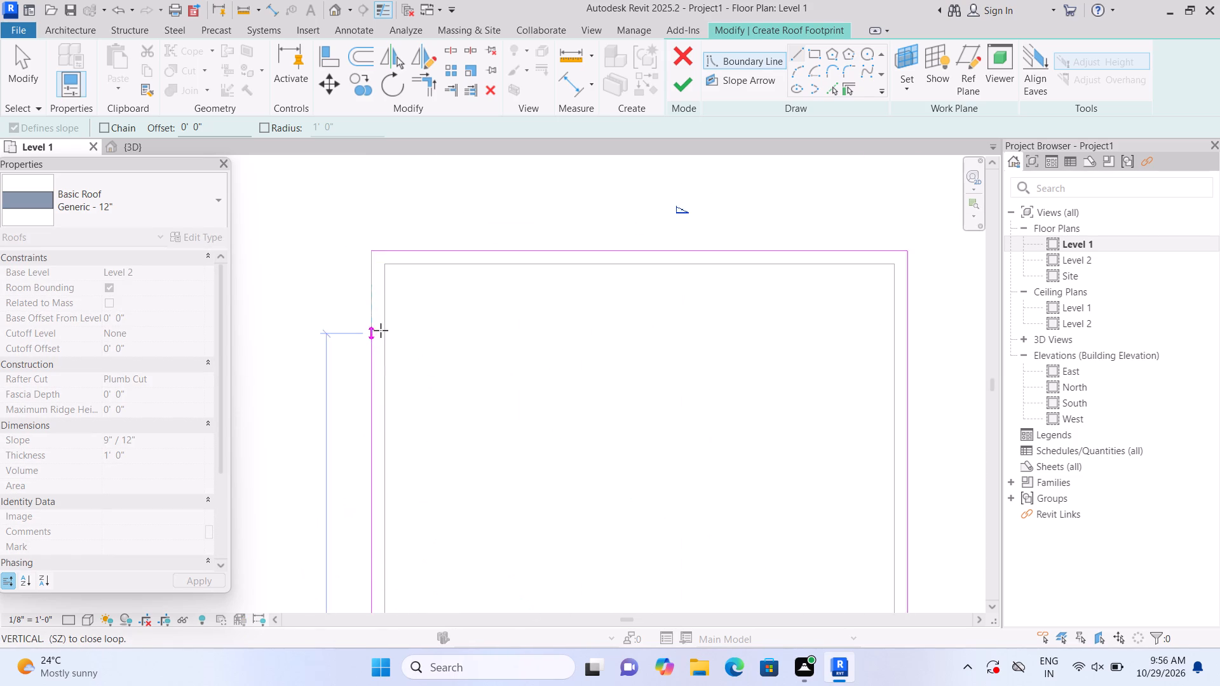
pyautogui.scroll(5, 381, 330)
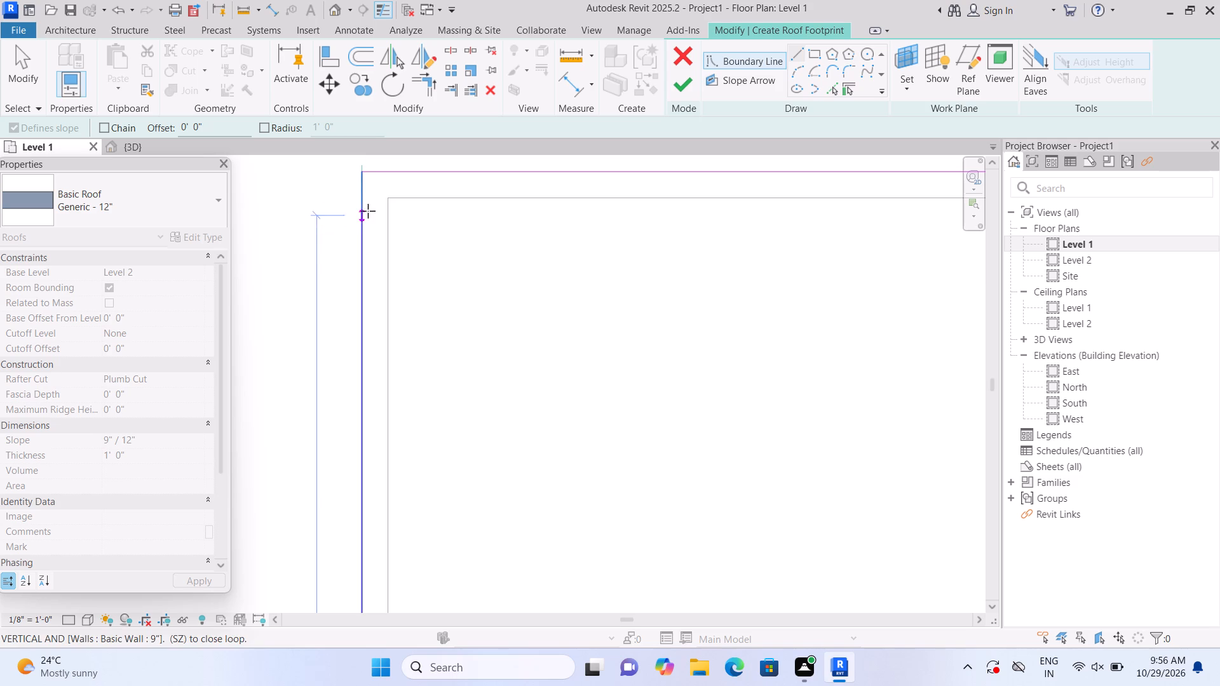
pyautogui.click(368, 175)
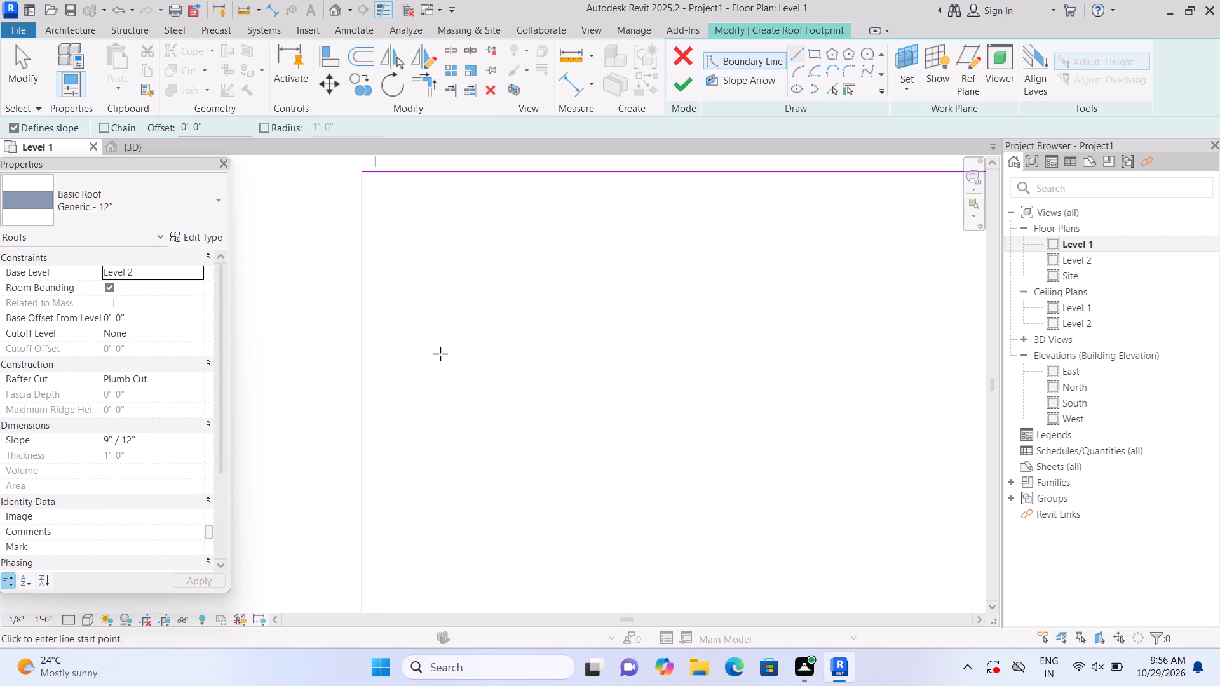
# Delete the roof boundary line running along the inner face of the front window wall.
pyautogui.scroll(-9, 667, 279)
pyautogui.scroll(-1, 589, 306)
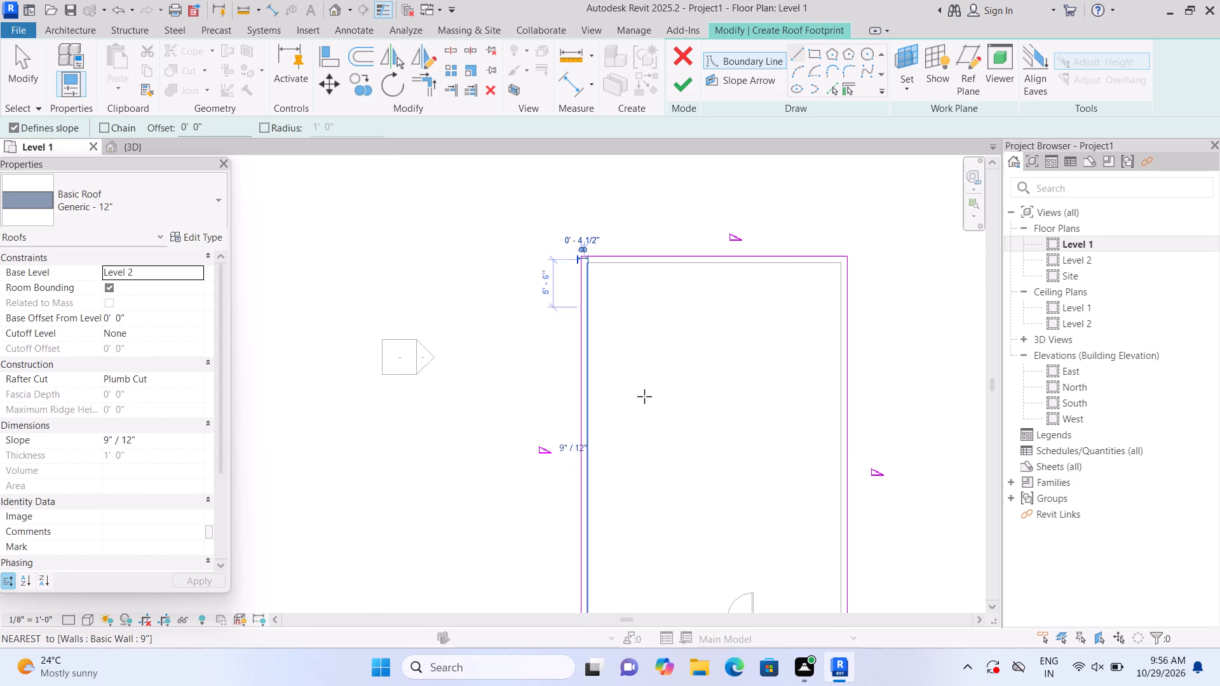
pyautogui.scroll(-3, 665, 425)
pyautogui.moveTo(685, 458); pyautogui.dragTo(590, 349, button='middle')
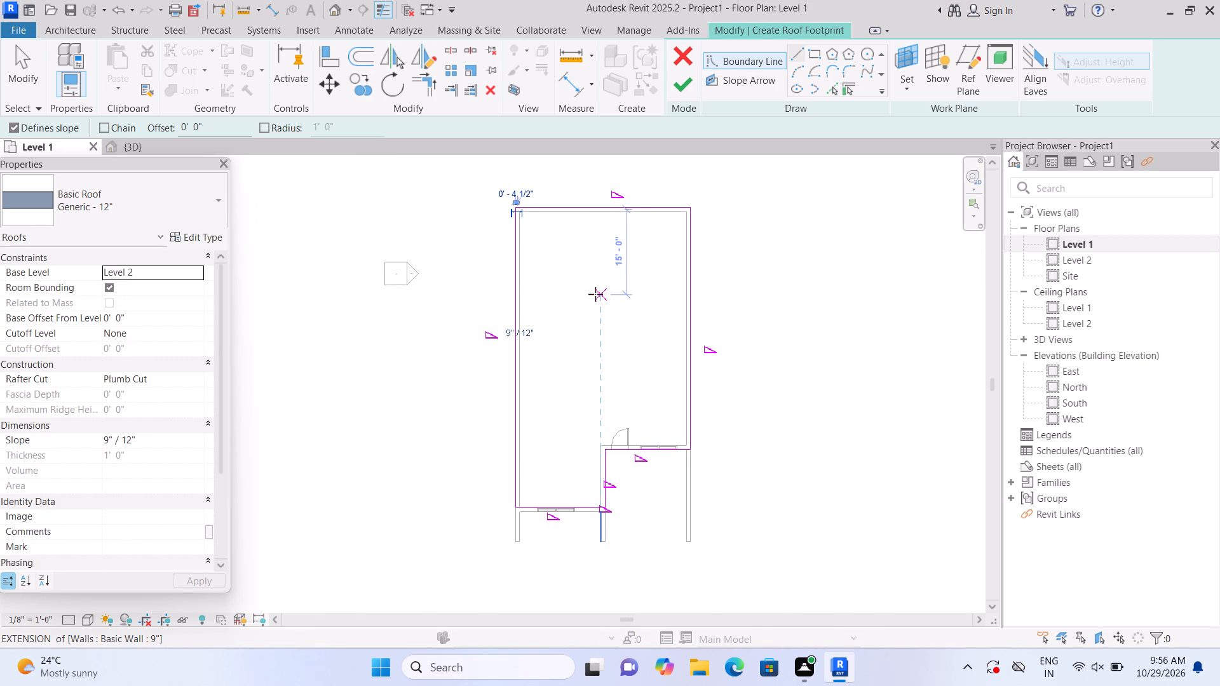
pyautogui.scroll(4, 553, 433)
pyautogui.scroll(2, 575, 520)
pyautogui.moveTo(575, 521); pyautogui.dragTo(554, 438, button='middle')
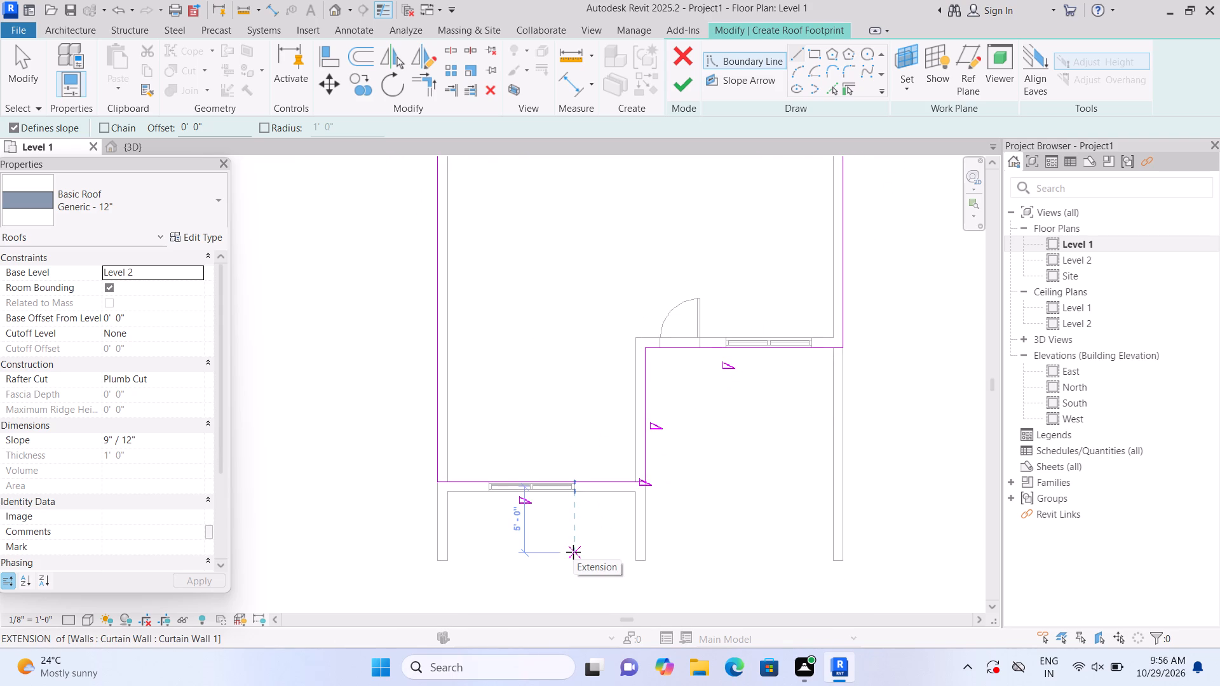
pyautogui.press('Escape')
pyautogui.press('Escape')
pyautogui.click(599, 485)
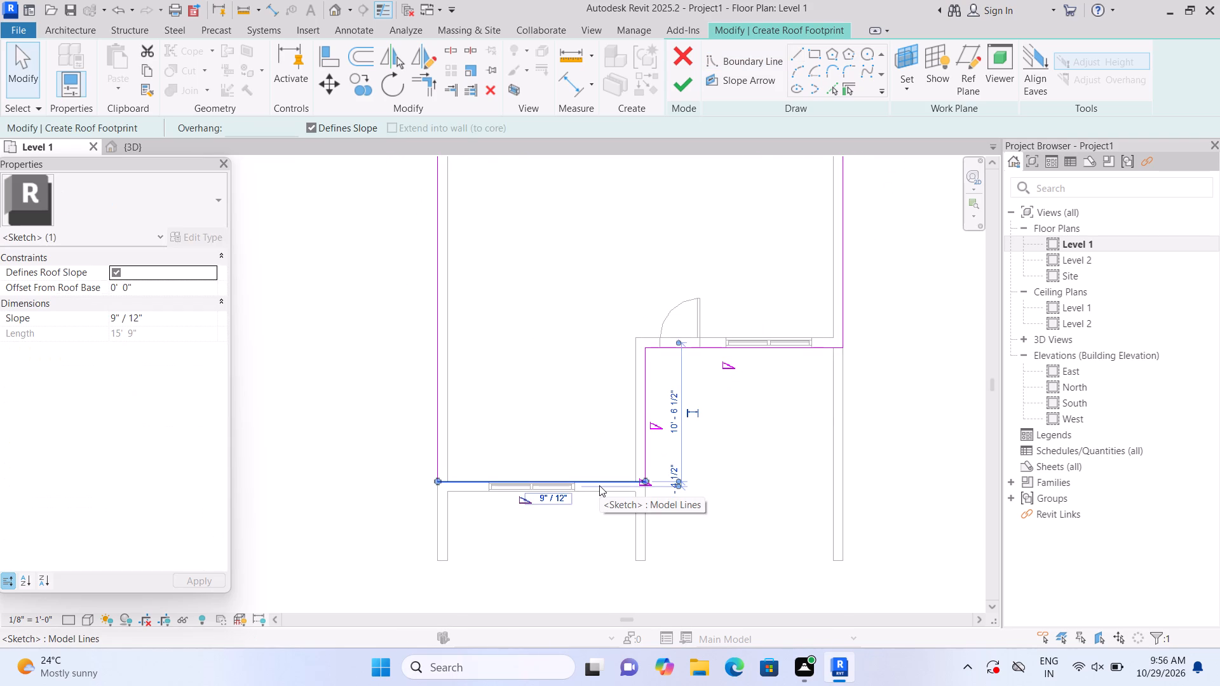
pyautogui.press('Delete')
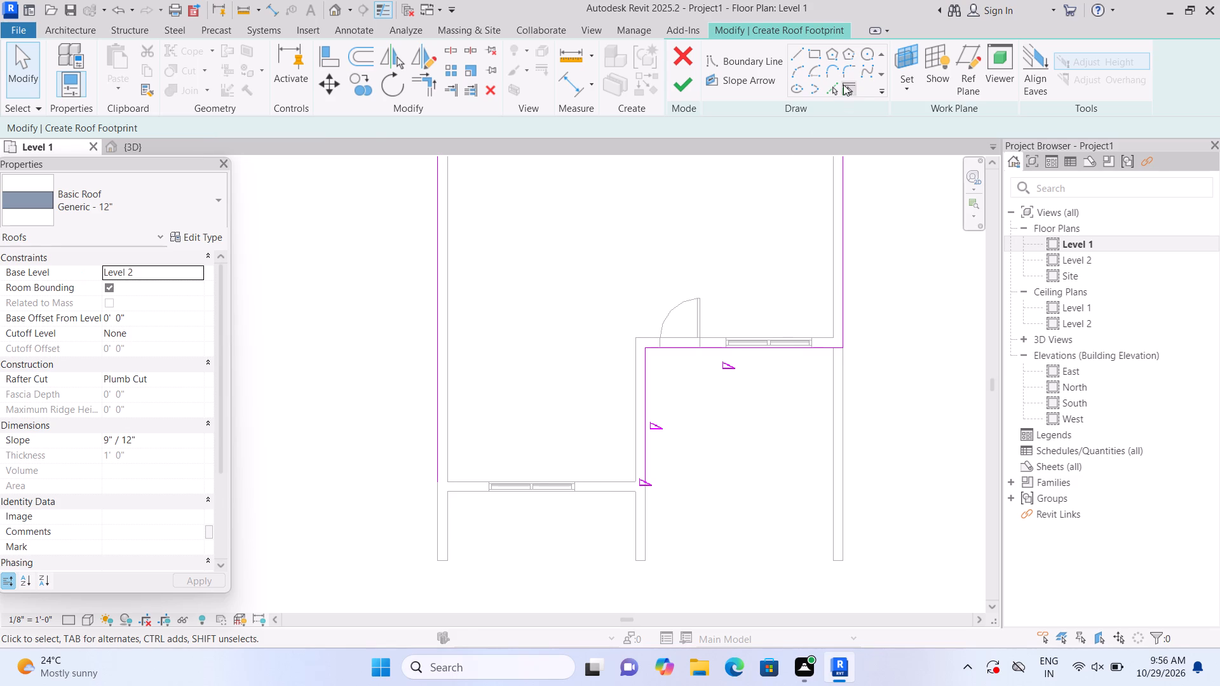
# Sketch a 0'-11" slope-defining boundary line down the recess side wall to the front window wall's outer face.
pyautogui.click(799, 55)
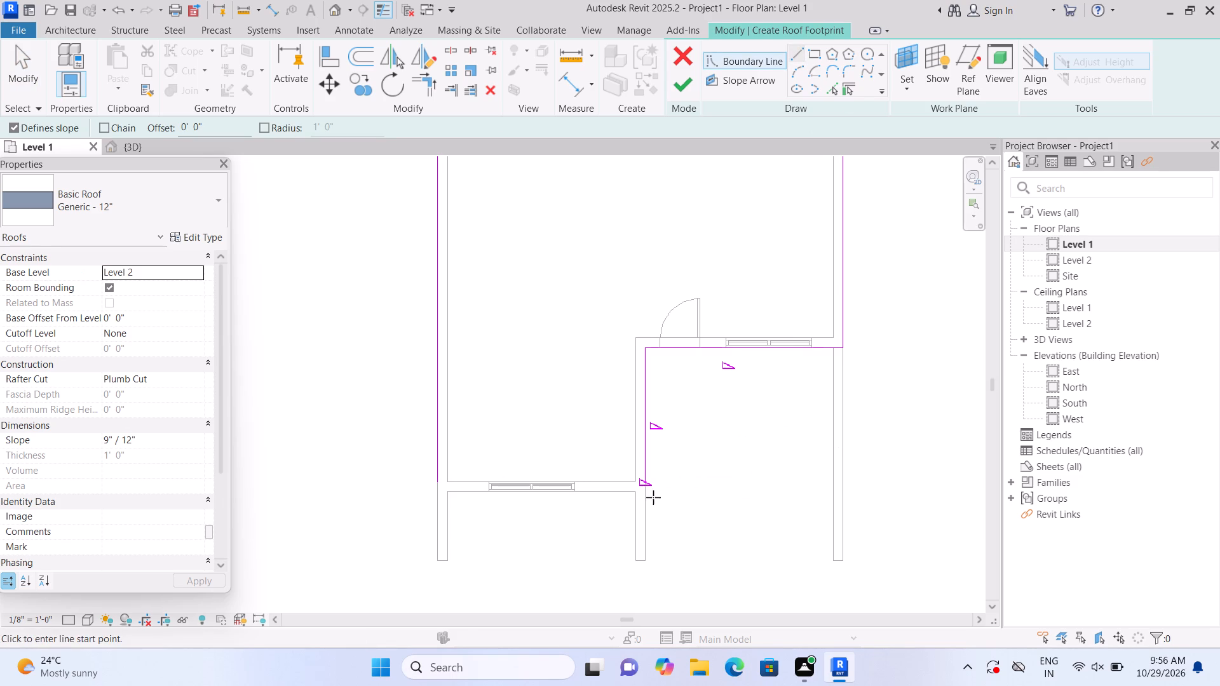
pyautogui.click(640, 482)
pyautogui.scroll(2, 644, 503)
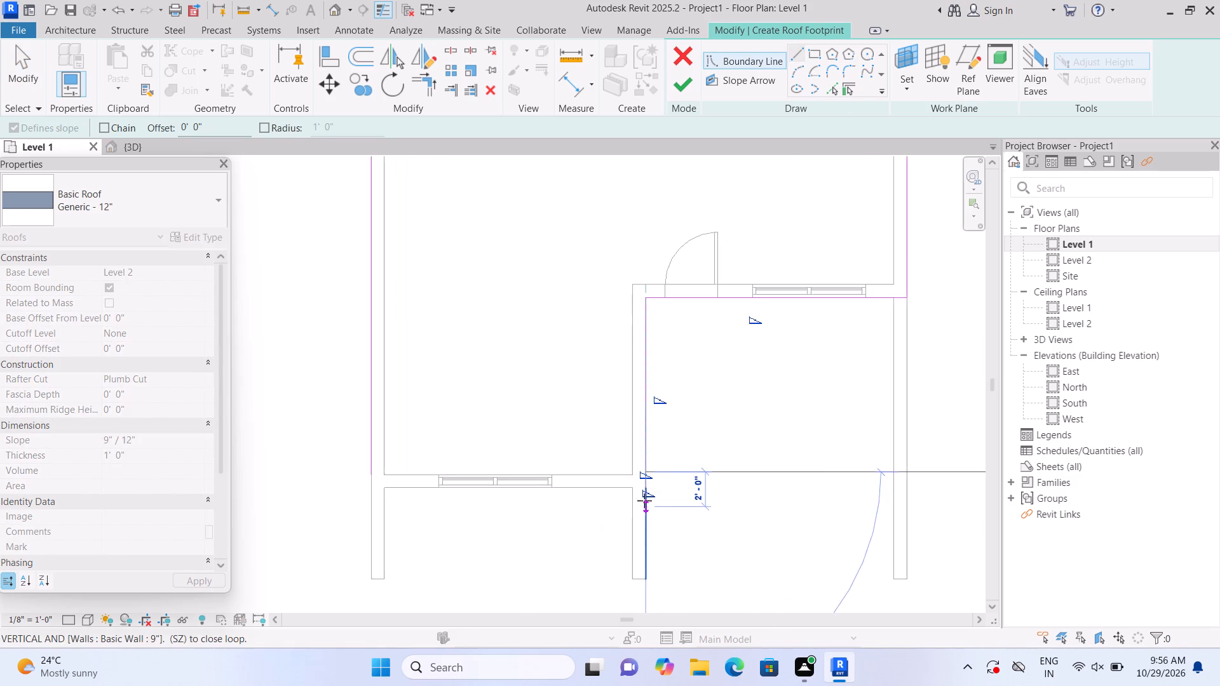
pyautogui.scroll(9, 644, 501)
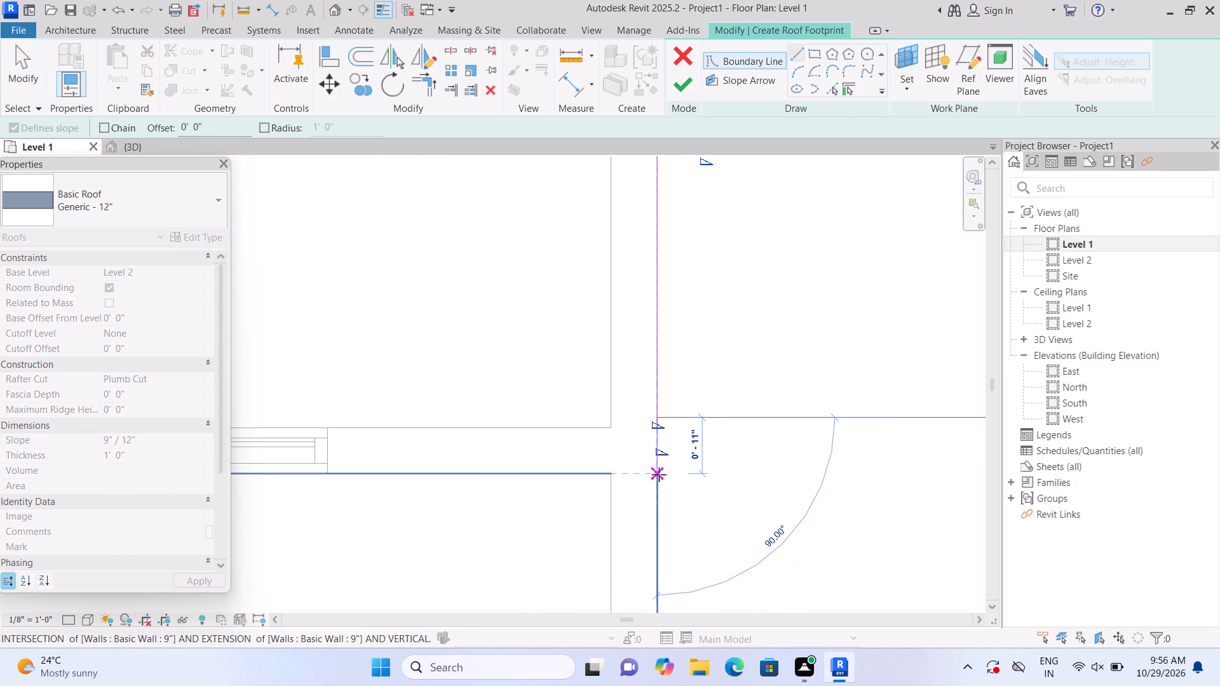
pyautogui.doubleClick(659, 474)
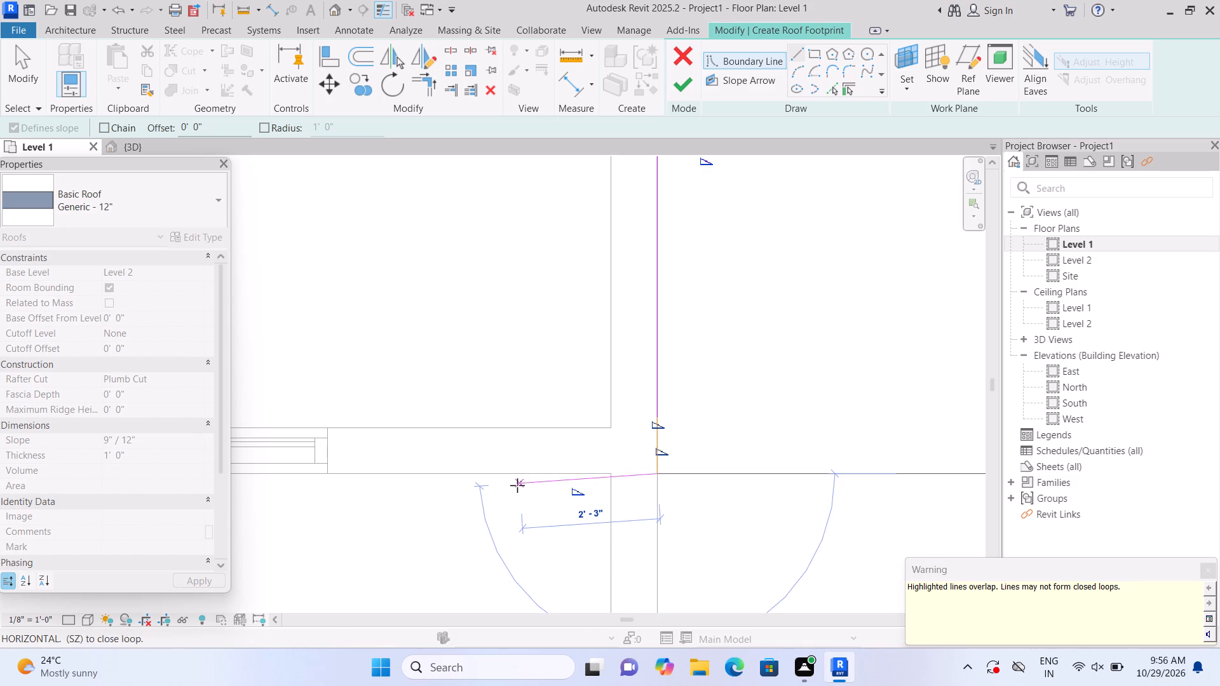
# Continue the boundary along the front window wall's outer face to the west wall's outer corner, and up to meet the west boundary line.
pyautogui.middleClick(517, 485)
pyautogui.moveTo(481, 482); pyautogui.dragTo(793, 475, button='middle')
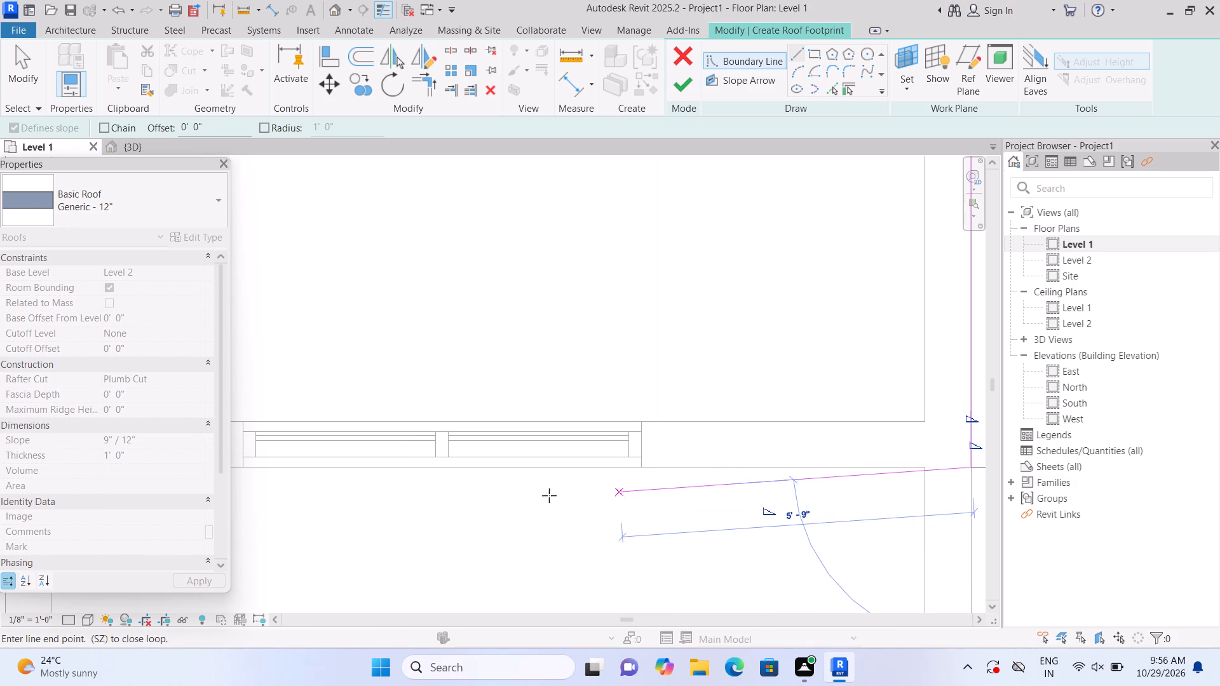
pyautogui.scroll(-6, 345, 481)
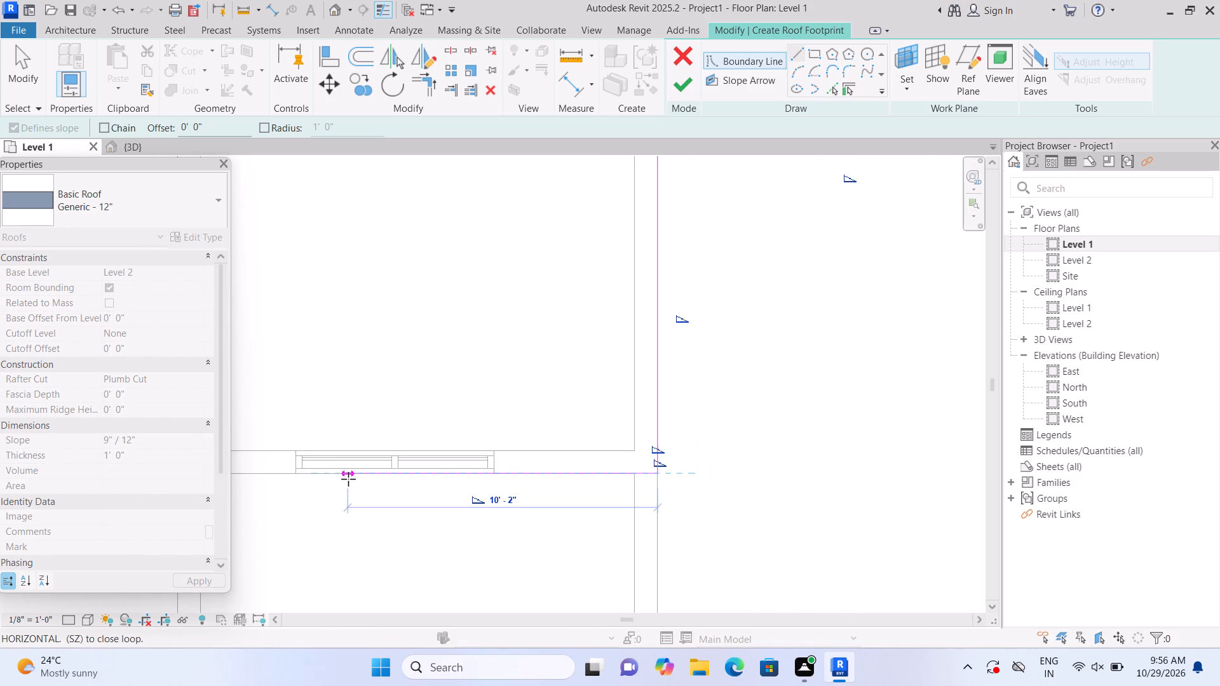
pyautogui.scroll(-2, 348, 479)
pyautogui.moveTo(336, 485); pyautogui.dragTo(560, 484, button='middle')
pyautogui.scroll(4, 477, 485)
pyautogui.doubleClick(455, 468)
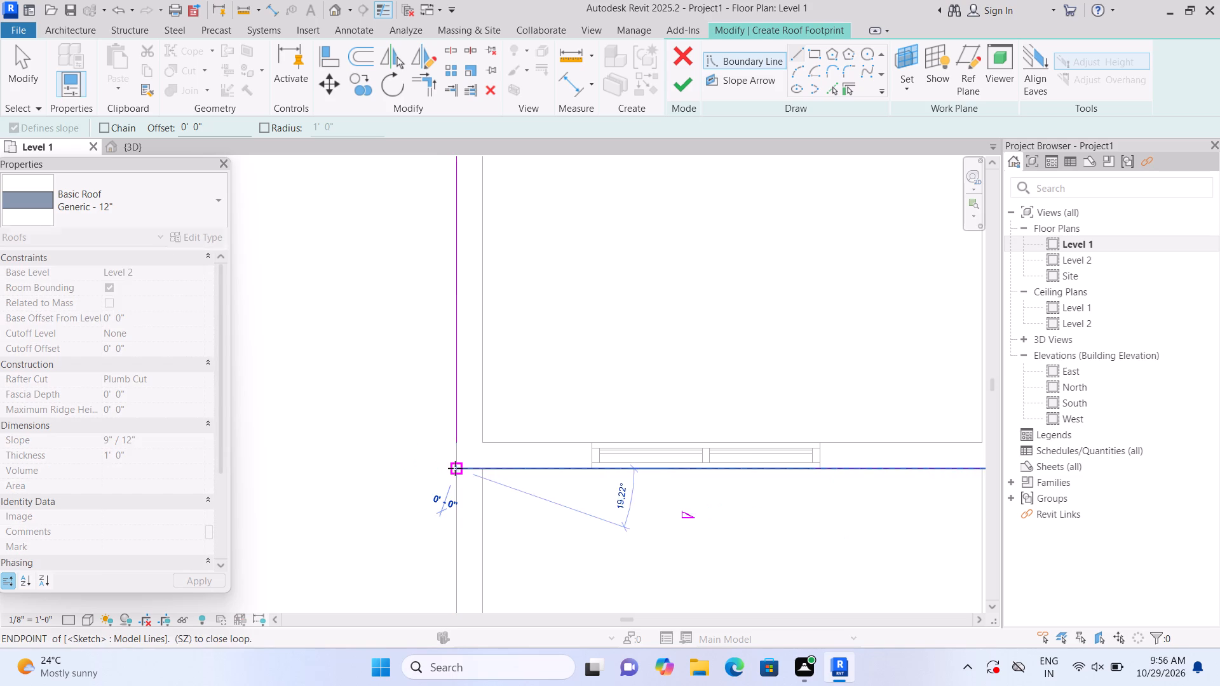
pyautogui.click(454, 441)
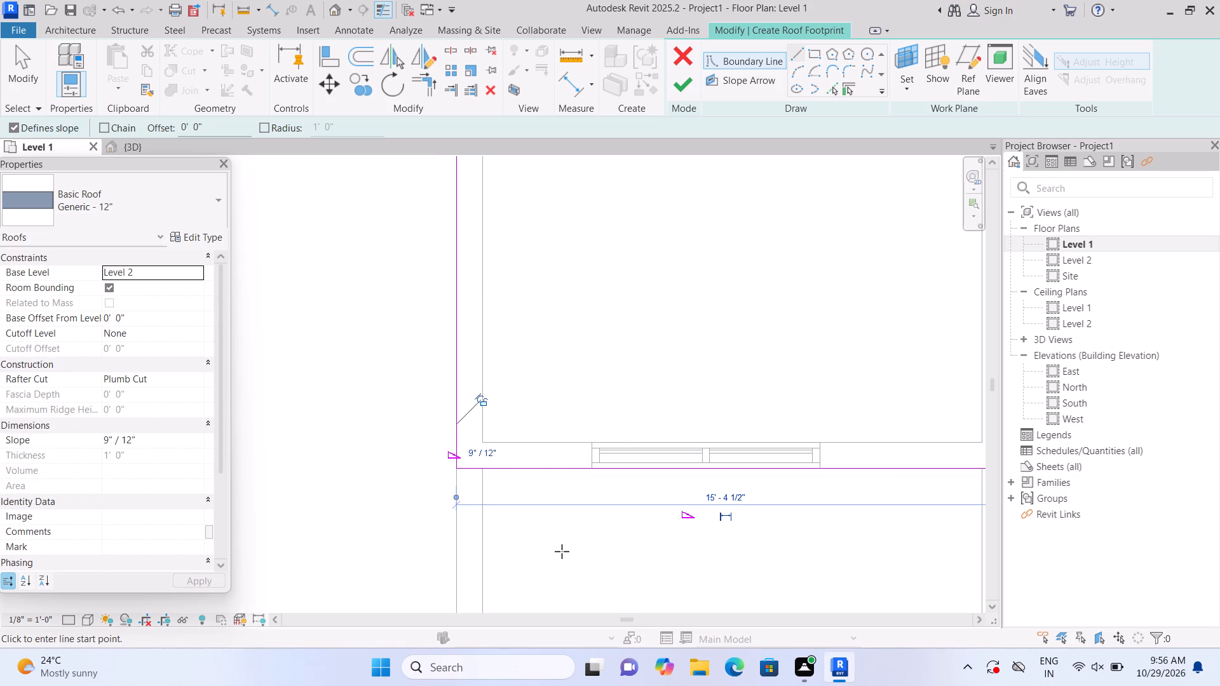
pyautogui.press('Escape')
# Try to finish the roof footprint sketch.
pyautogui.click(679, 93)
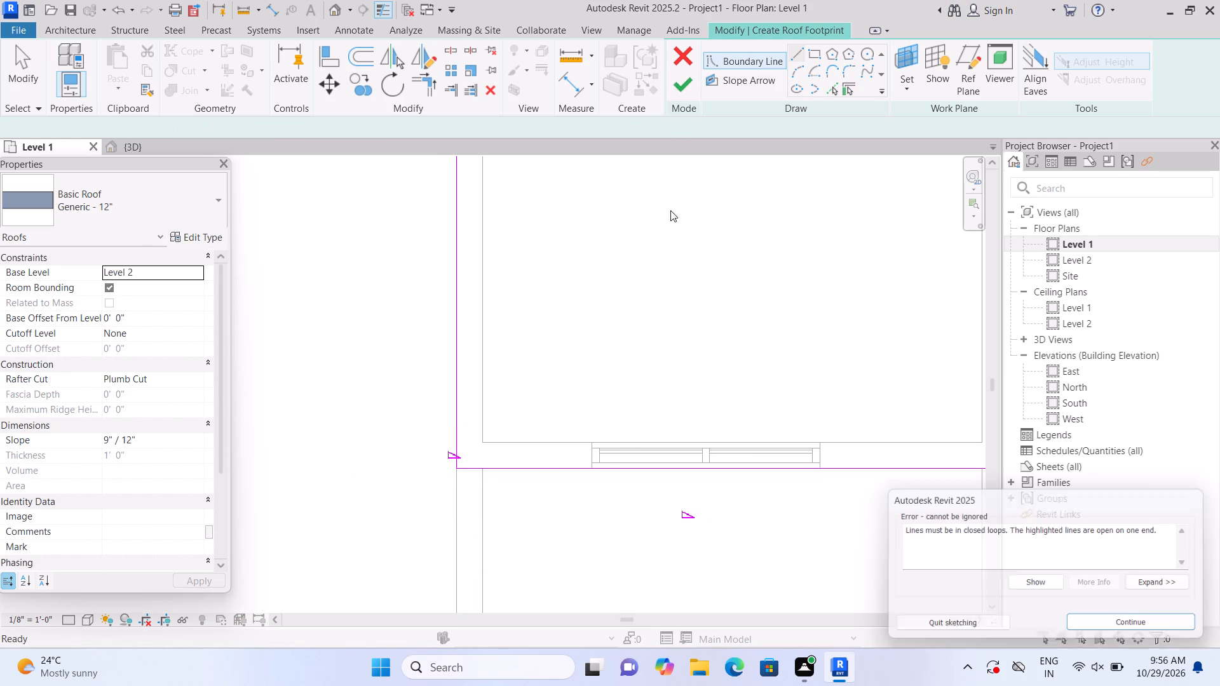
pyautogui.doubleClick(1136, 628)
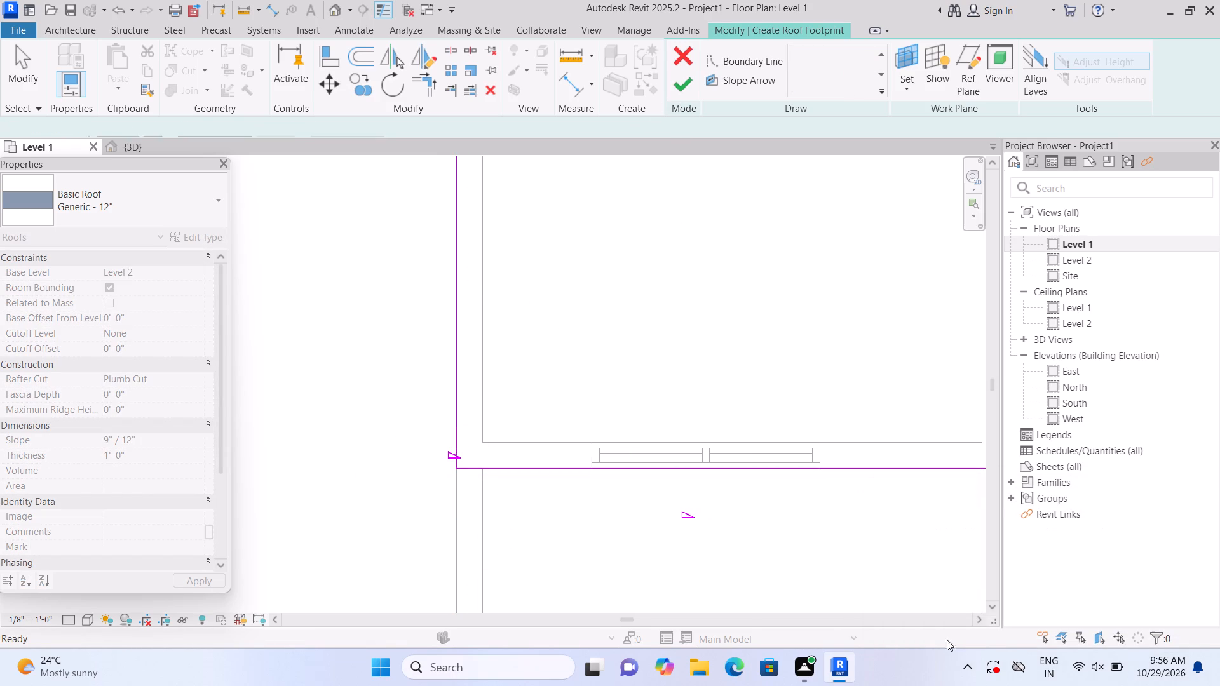
# Select the short overlapping 0'-11" roof boundary line where the recess side wall meets the front window wall.
pyautogui.scroll(-7, 769, 296)
pyautogui.scroll(9, 932, 337)
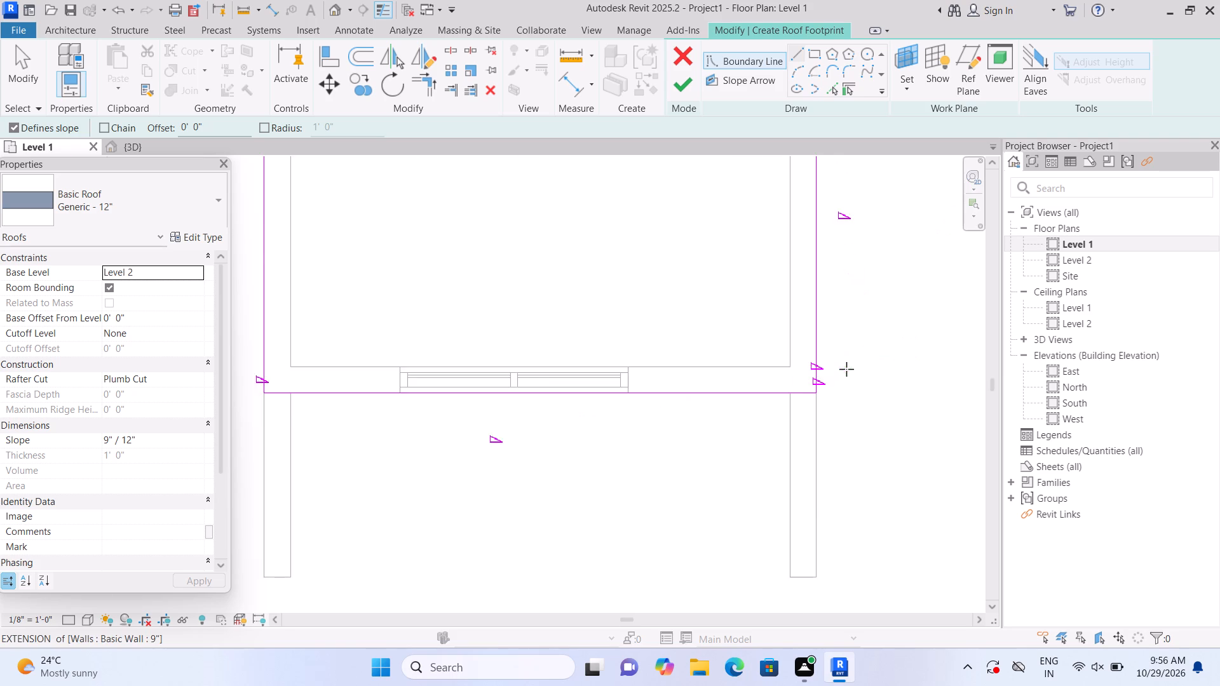
pyautogui.scroll(3, 846, 369)
pyautogui.press('Escape')
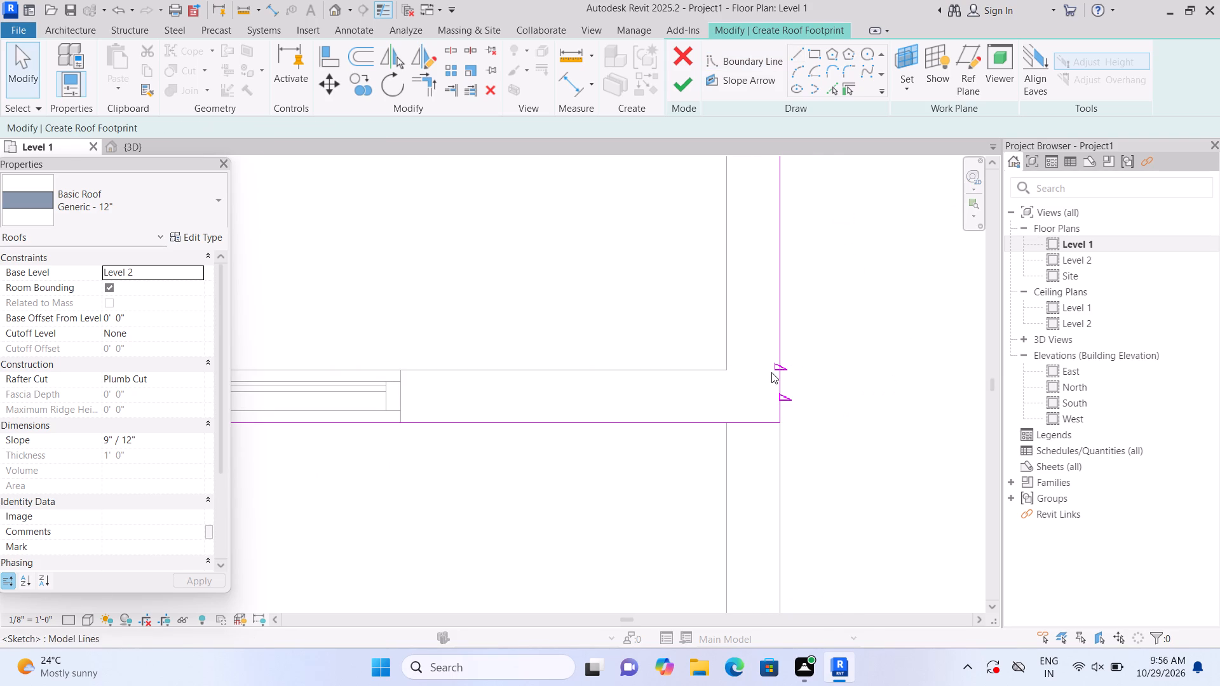
pyautogui.click(780, 365)
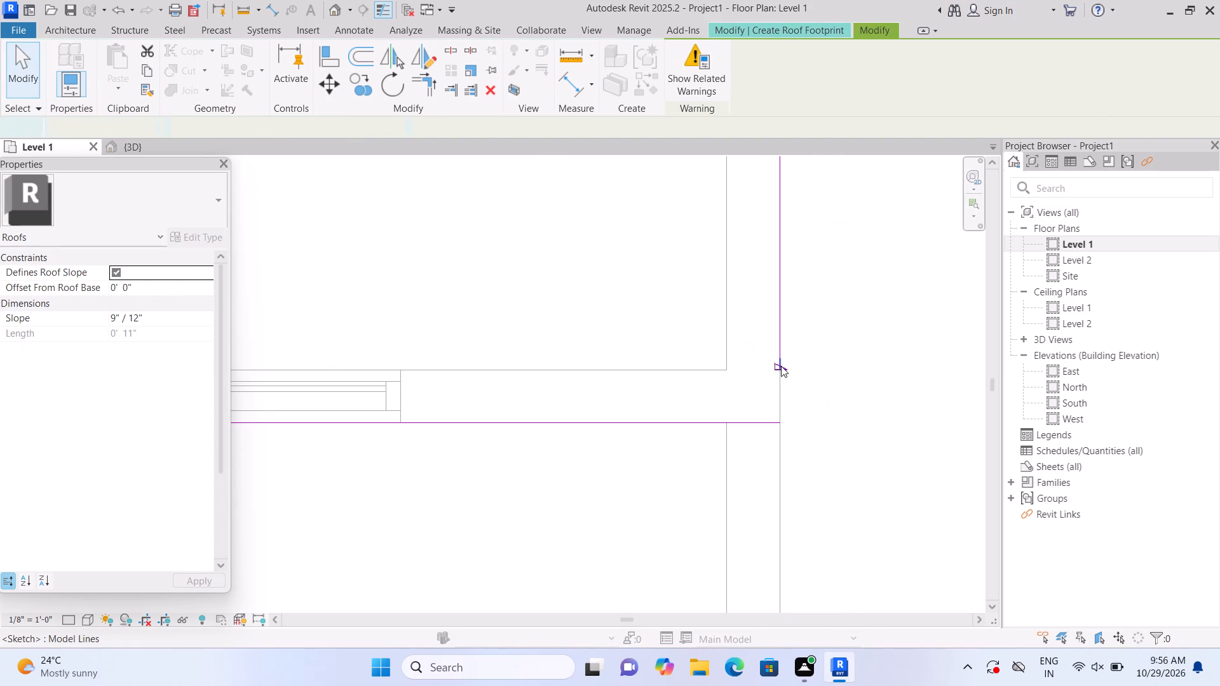
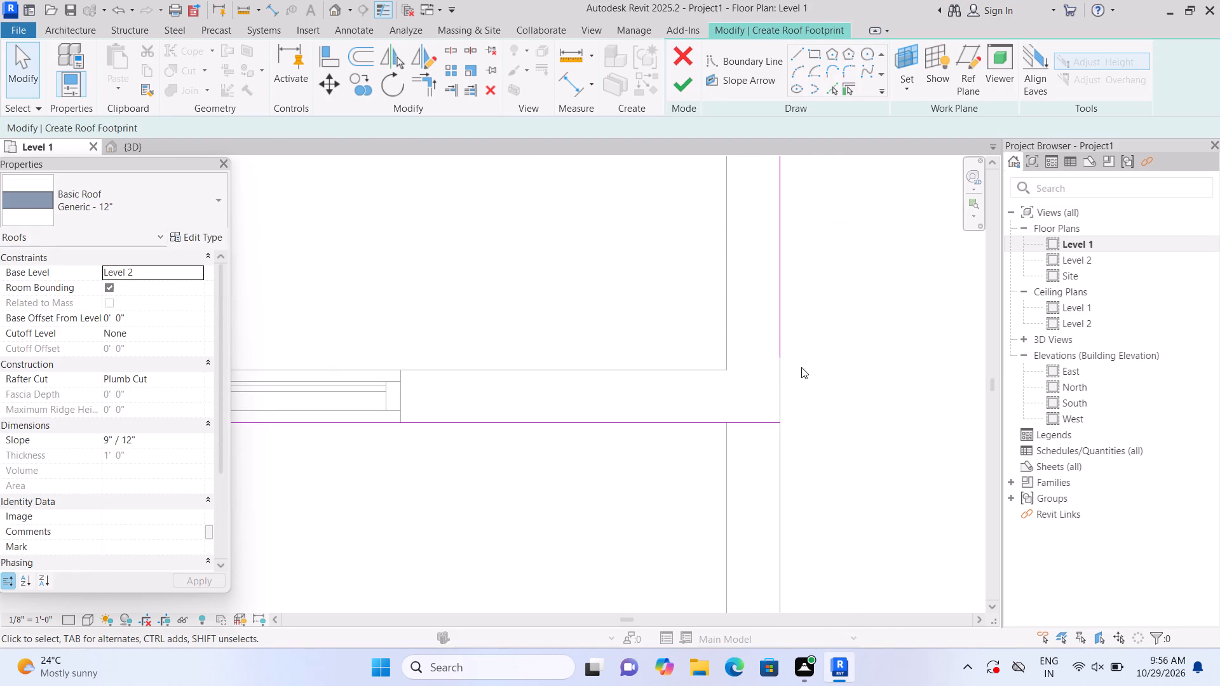
# Close the boundary gap where the recess side wall meets the front window wall with a 0'-11" slope-defining line, and finish the roof.
pyautogui.click(801, 62)
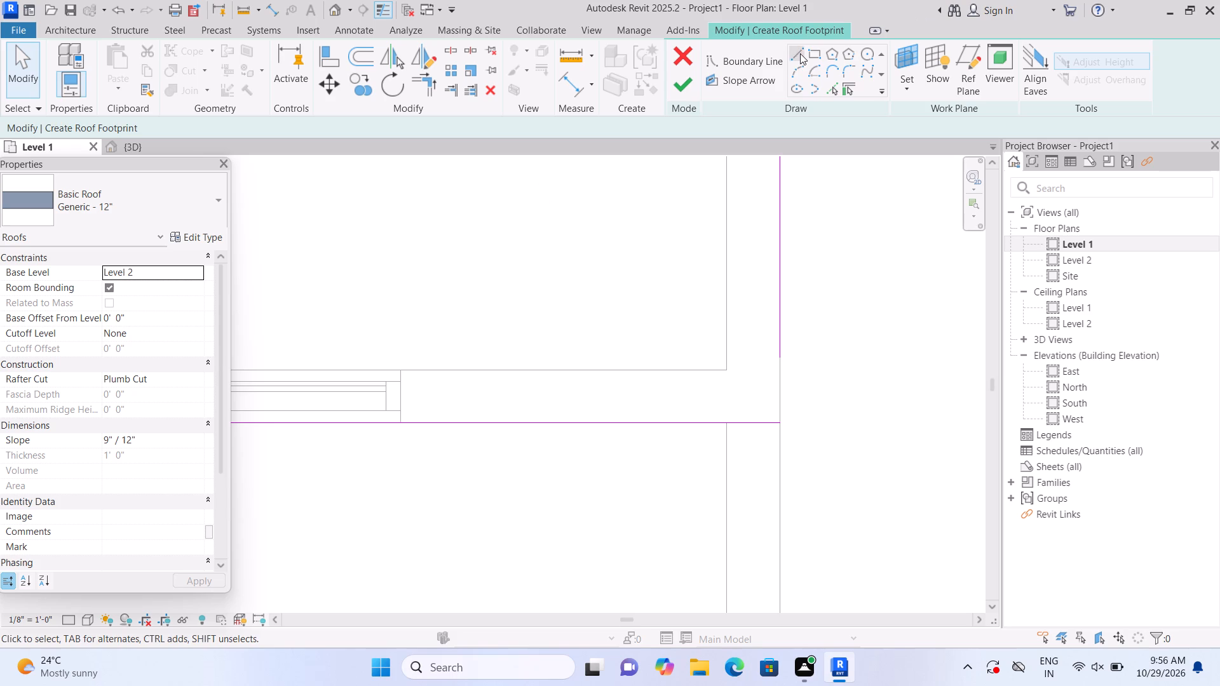
pyautogui.click(800, 53)
pyautogui.click(776, 361)
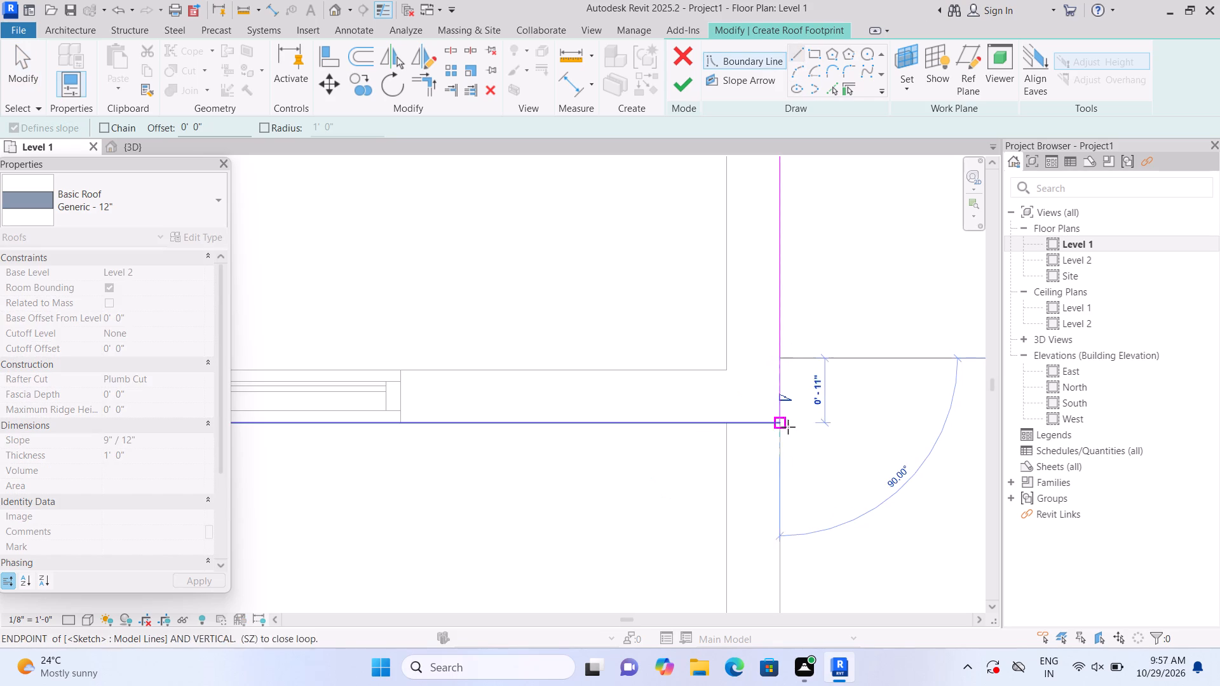
pyautogui.click(783, 423)
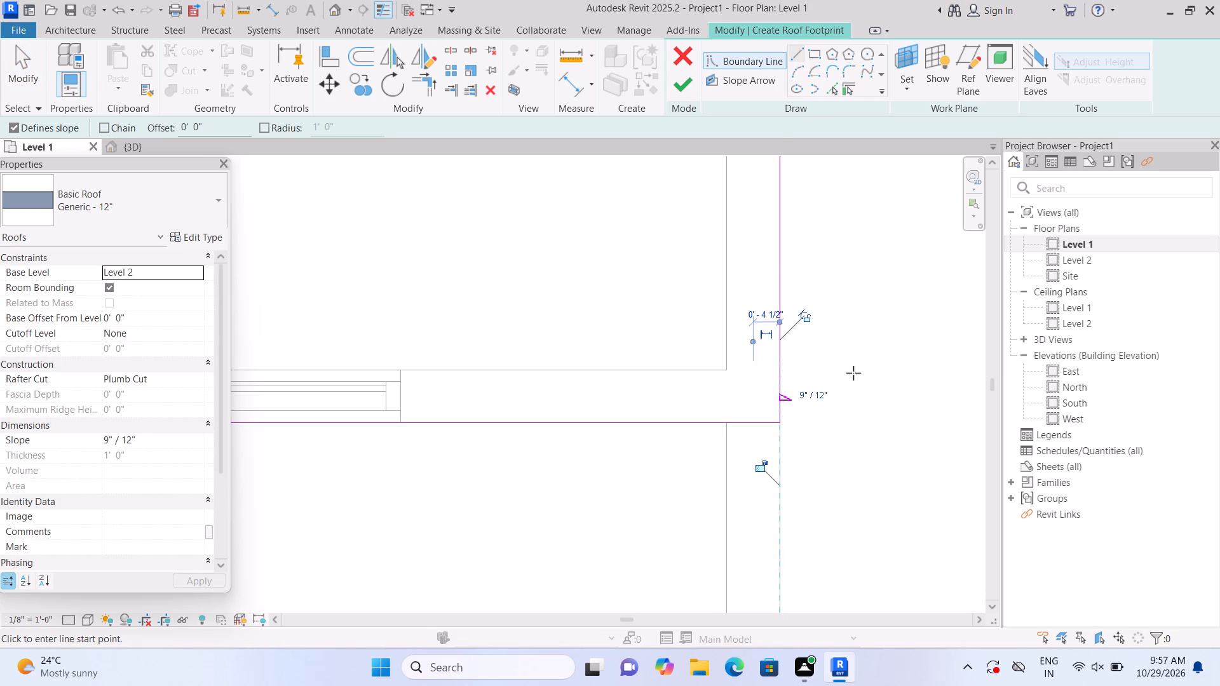
pyautogui.click(679, 88)
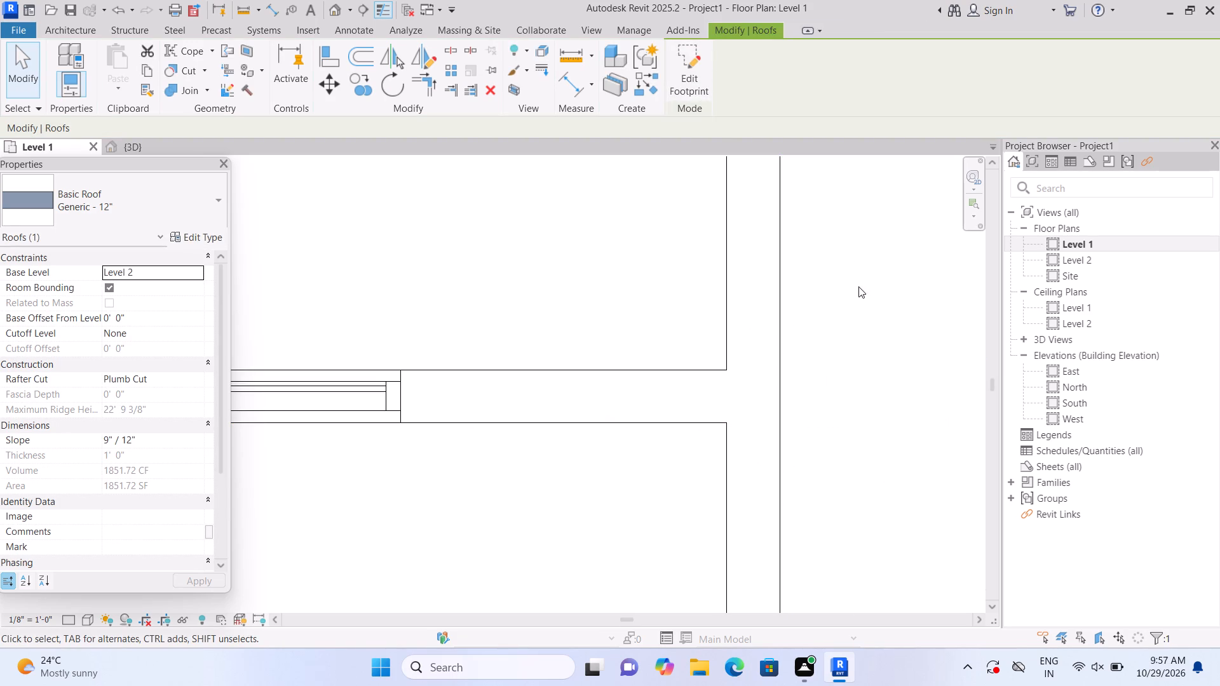
# In the default 3D view, select the roof and set its slope to 0" / 12".
pyautogui.scroll(-6, 862, 291)
pyautogui.click(331, 7)
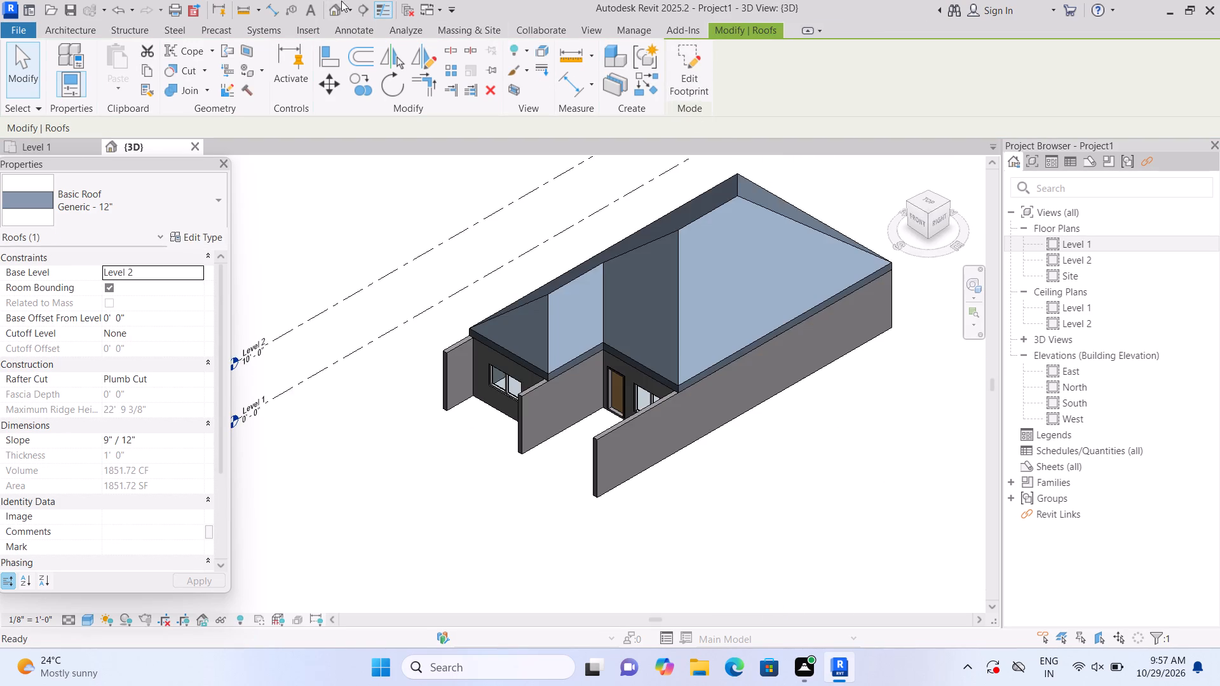
pyautogui.moveTo(813, 435); pyautogui.dragTo(745, 464, button='middle')
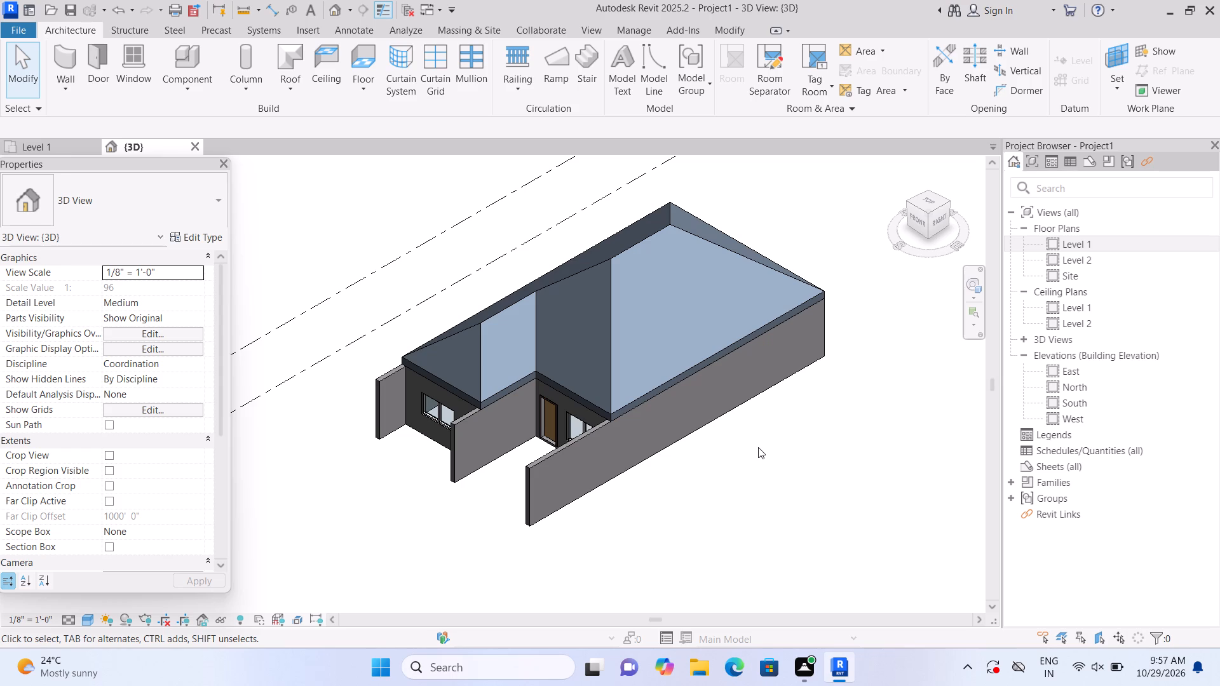
pyautogui.click(639, 300)
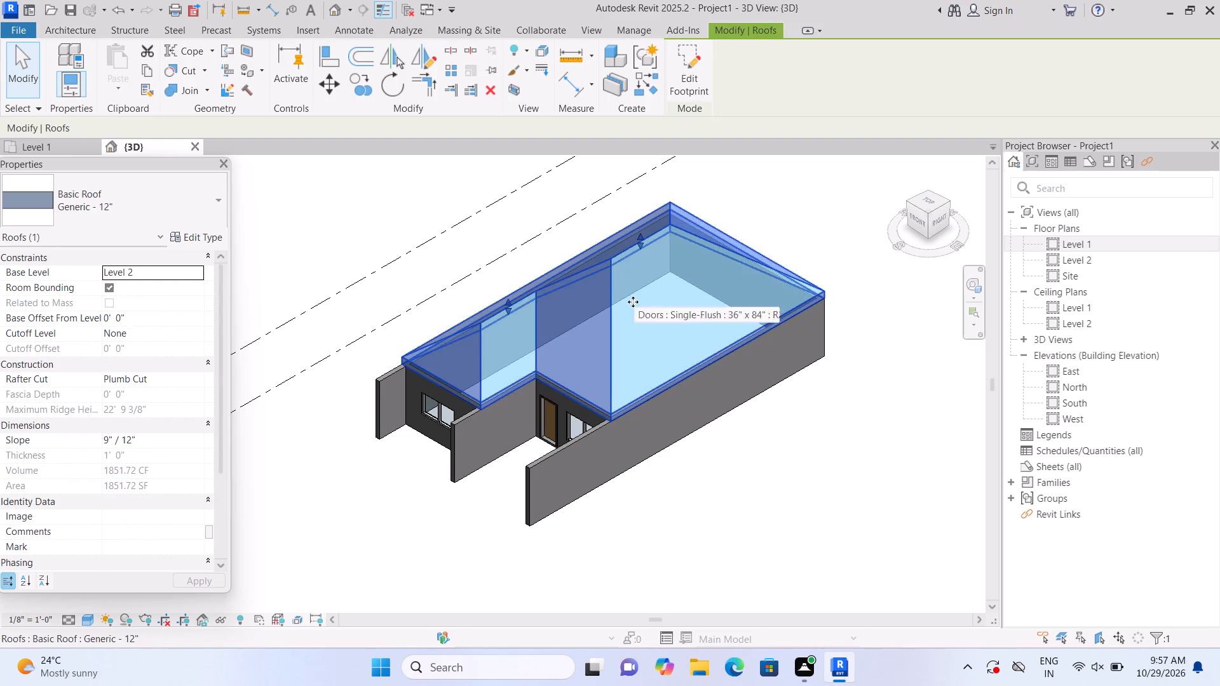
pyautogui.click(144, 438)
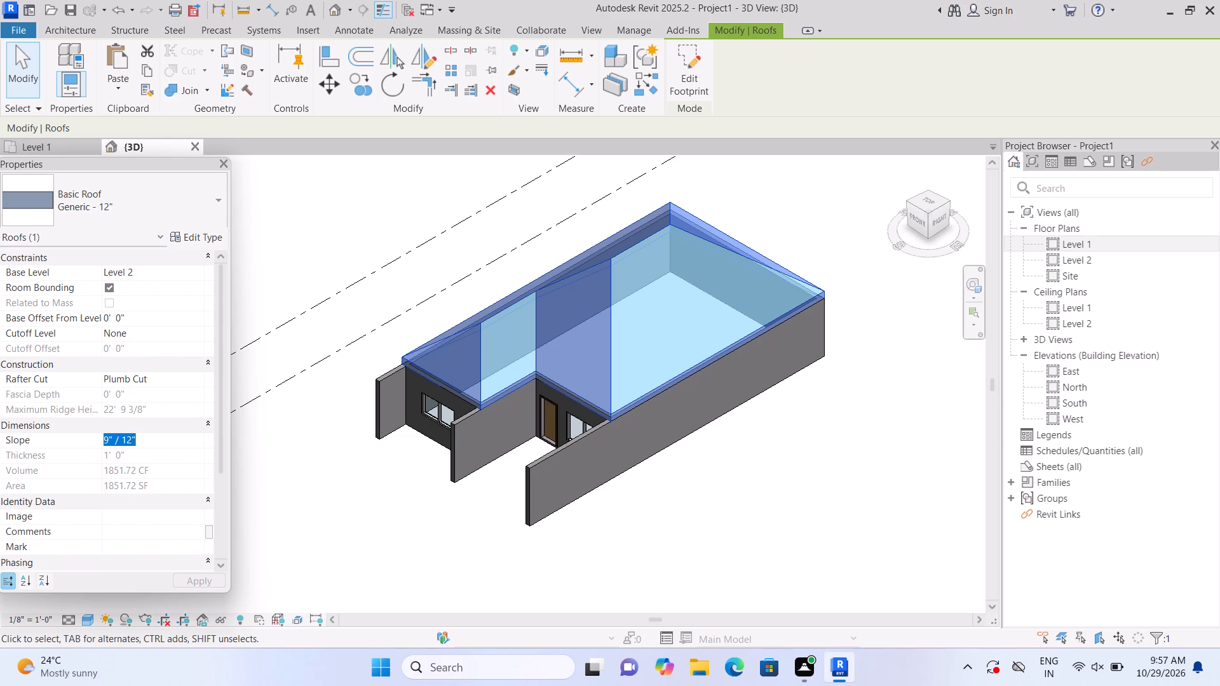
pyautogui.press('BackSpace')
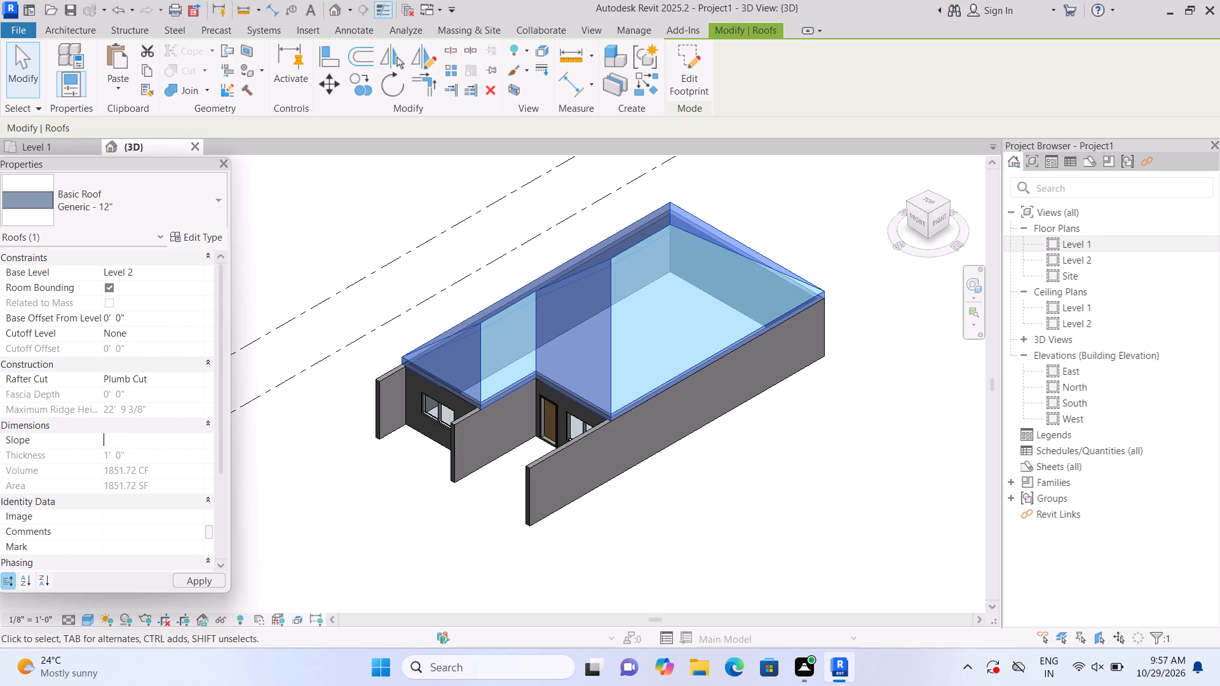
pyautogui.press('0')
pyautogui.press('Return')
pyautogui.click(302, 492)
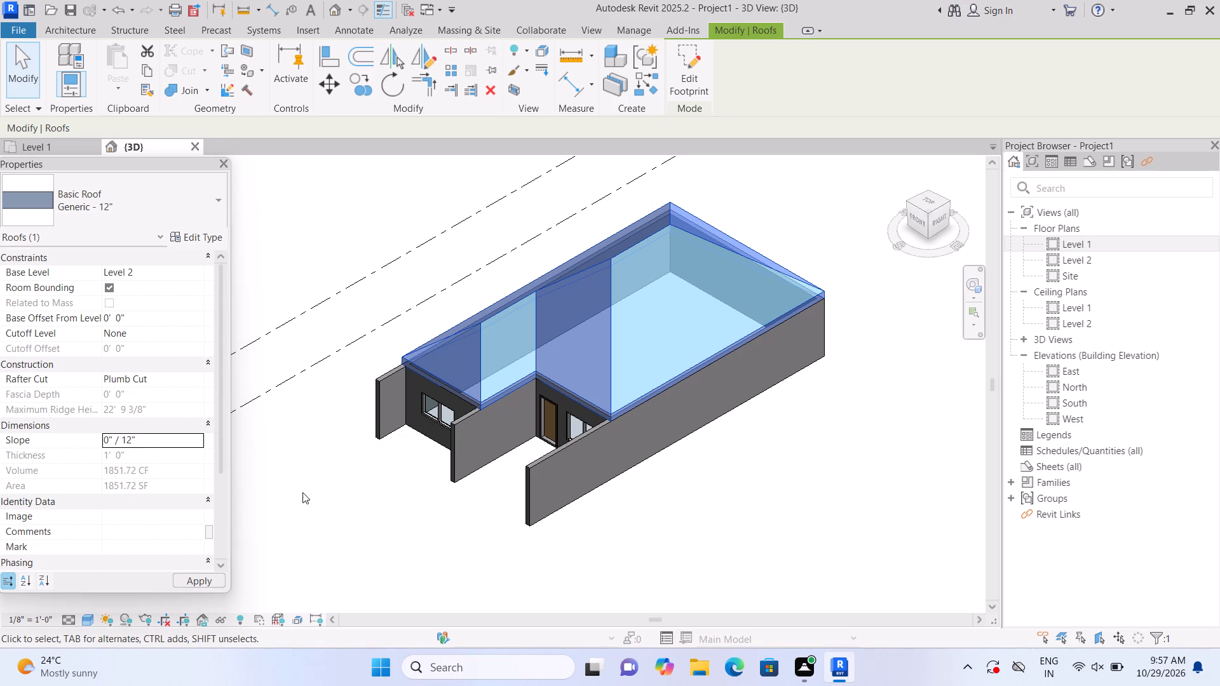
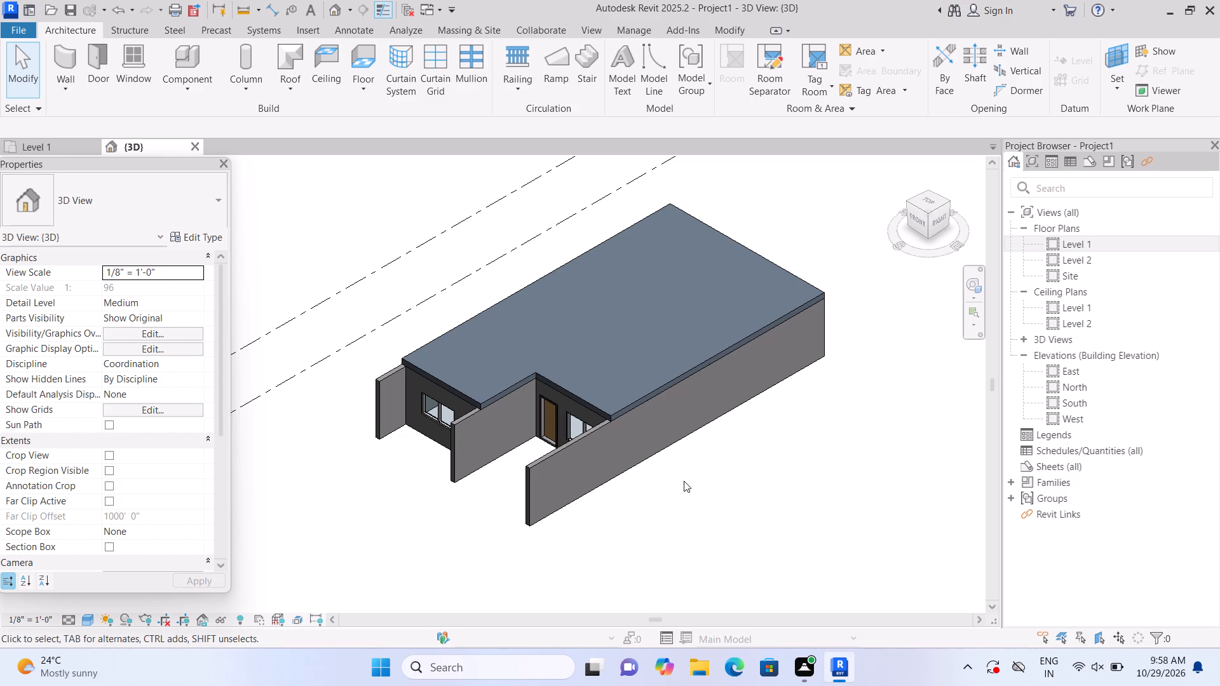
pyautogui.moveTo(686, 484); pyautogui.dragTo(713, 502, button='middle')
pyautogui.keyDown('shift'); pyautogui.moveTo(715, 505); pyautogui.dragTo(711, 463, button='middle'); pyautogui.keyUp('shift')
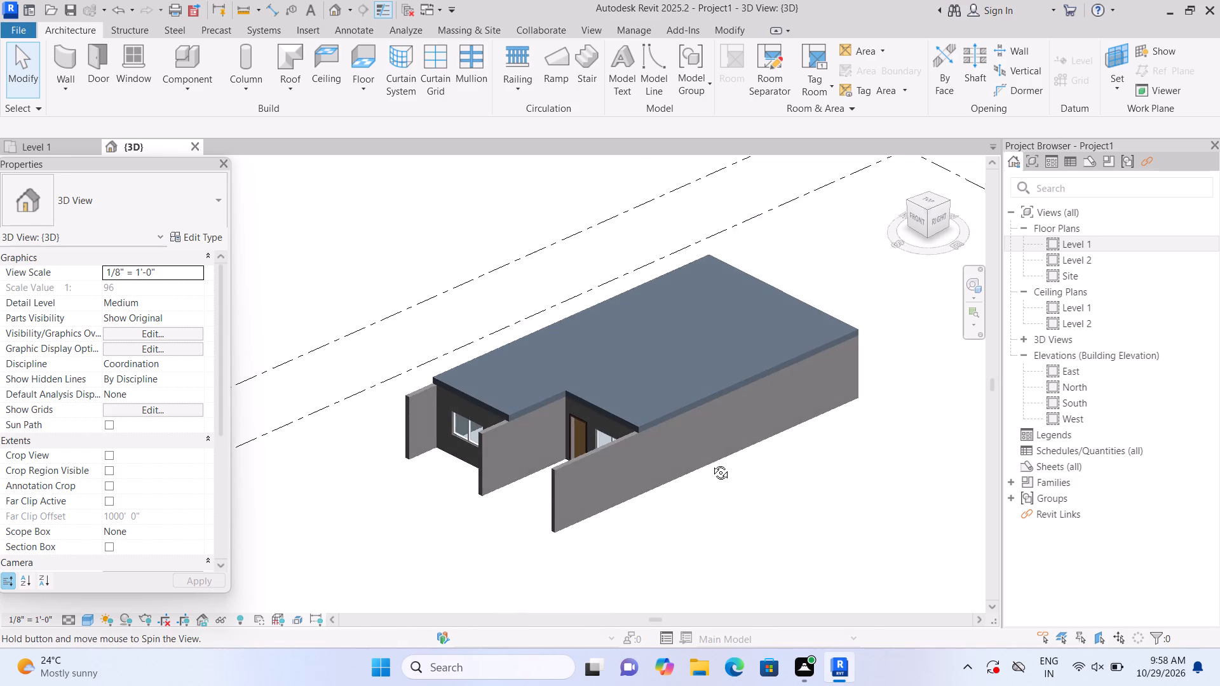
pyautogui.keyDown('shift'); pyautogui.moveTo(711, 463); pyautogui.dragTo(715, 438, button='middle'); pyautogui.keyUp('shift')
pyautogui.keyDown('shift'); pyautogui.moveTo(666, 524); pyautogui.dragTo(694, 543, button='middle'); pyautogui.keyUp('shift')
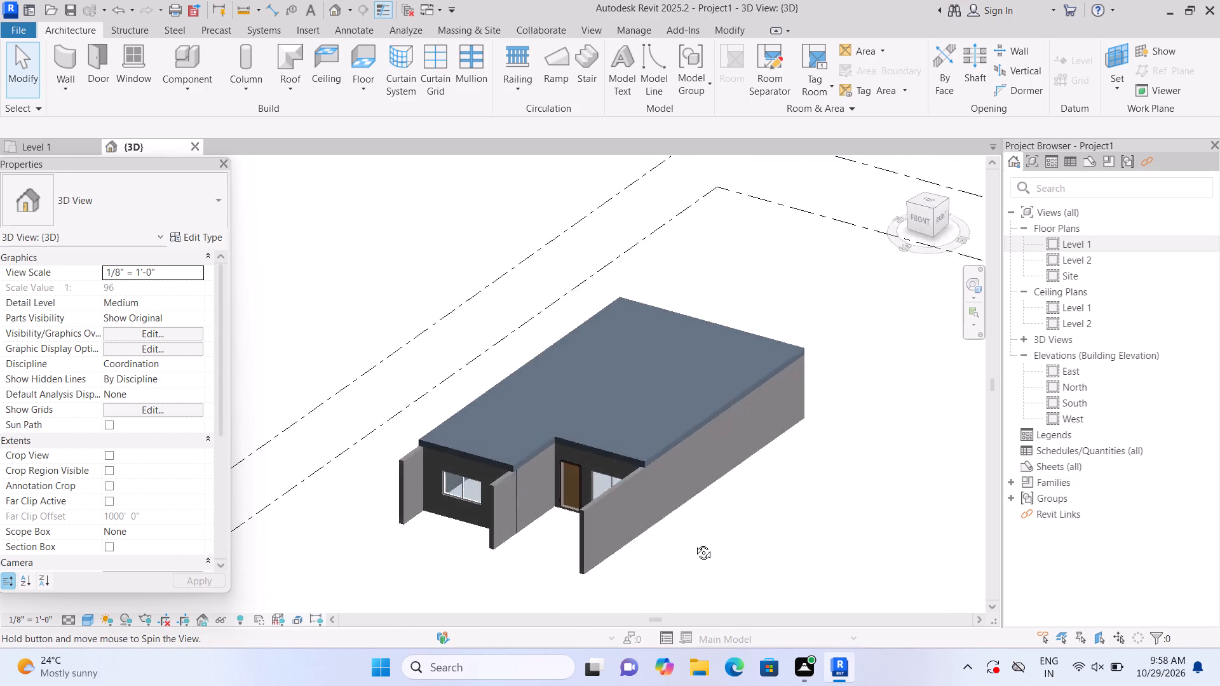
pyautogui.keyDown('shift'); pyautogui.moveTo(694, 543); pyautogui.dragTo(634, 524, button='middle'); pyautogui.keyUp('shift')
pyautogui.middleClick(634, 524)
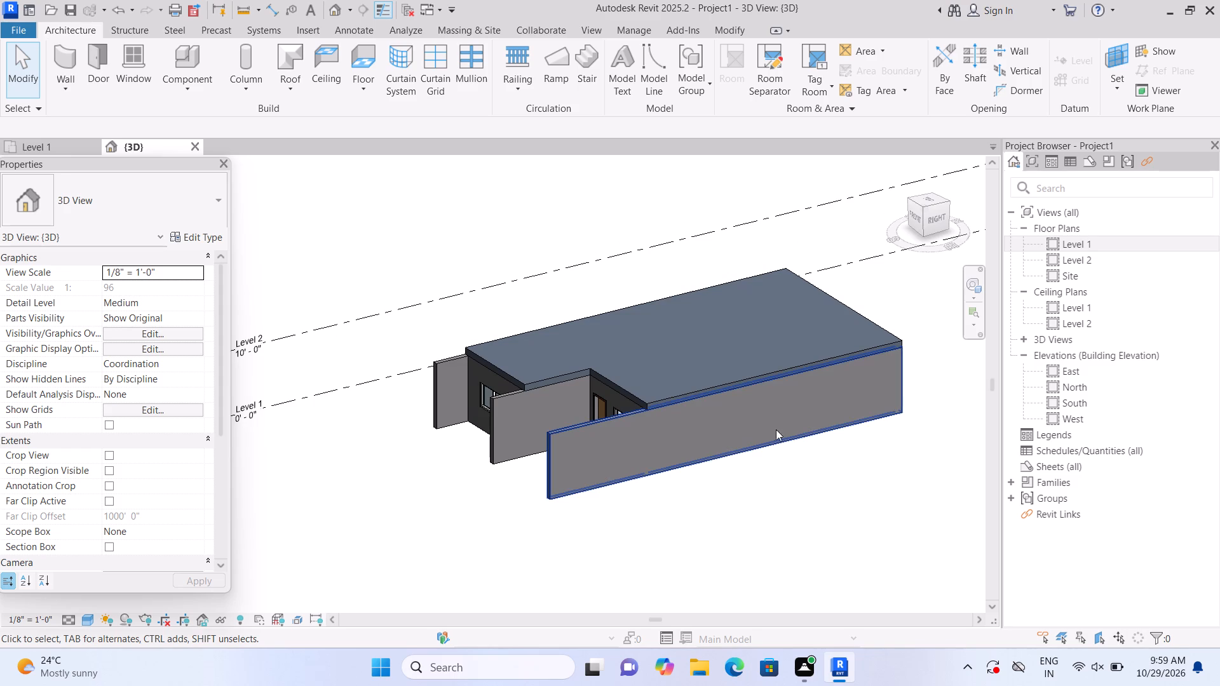
# In the East elevation, add a level at 20'-0" with plan view creation enabled, aligning both ends with the existing levels.
pyautogui.doubleClick(1052, 239)
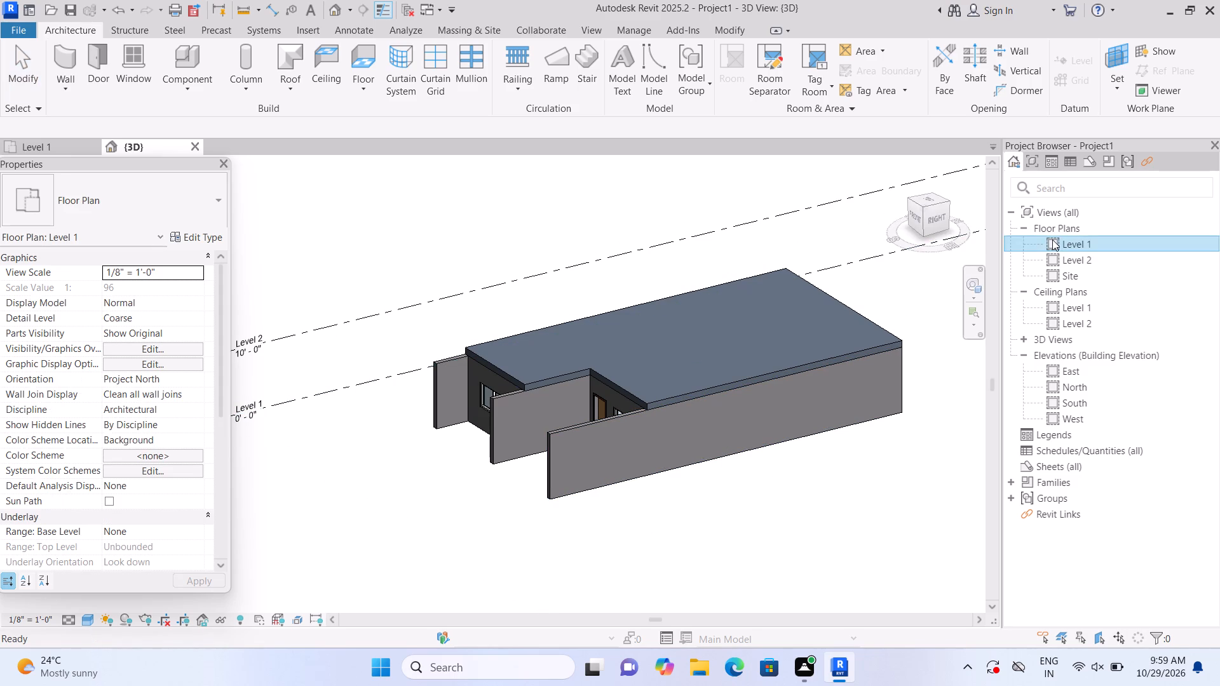
pyautogui.click(1053, 365)
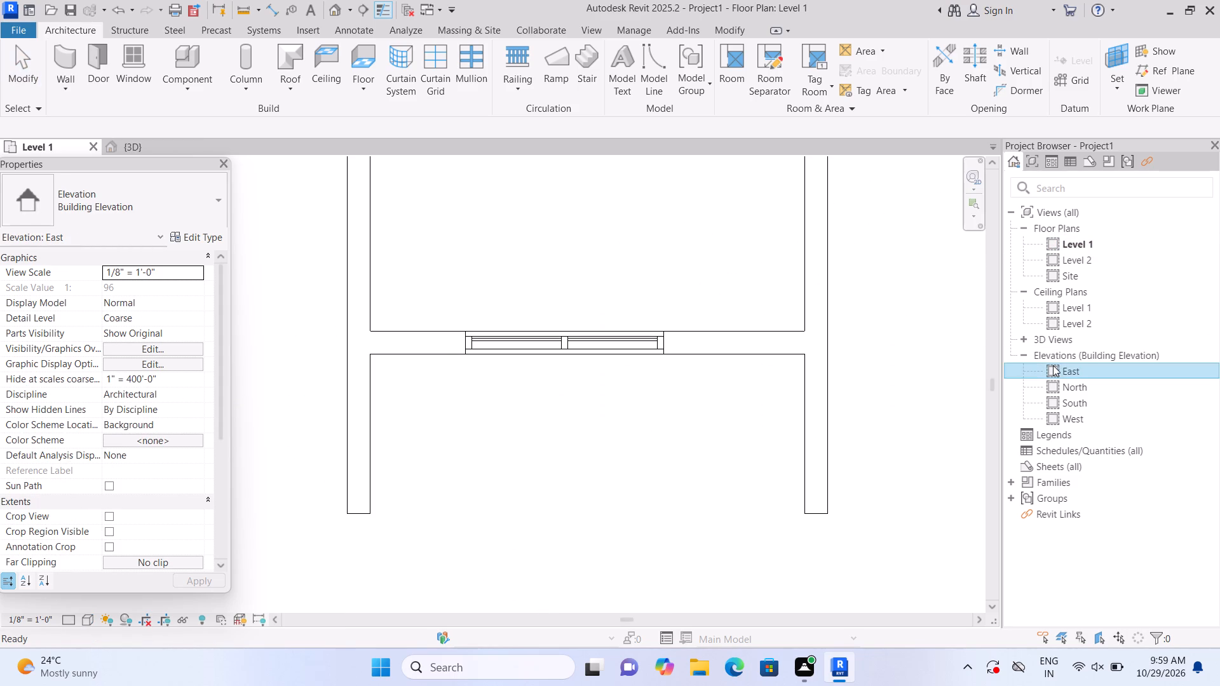
pyautogui.doubleClick(1051, 368)
pyautogui.scroll(-5, 663, 477)
pyautogui.scroll(2, 522, 490)
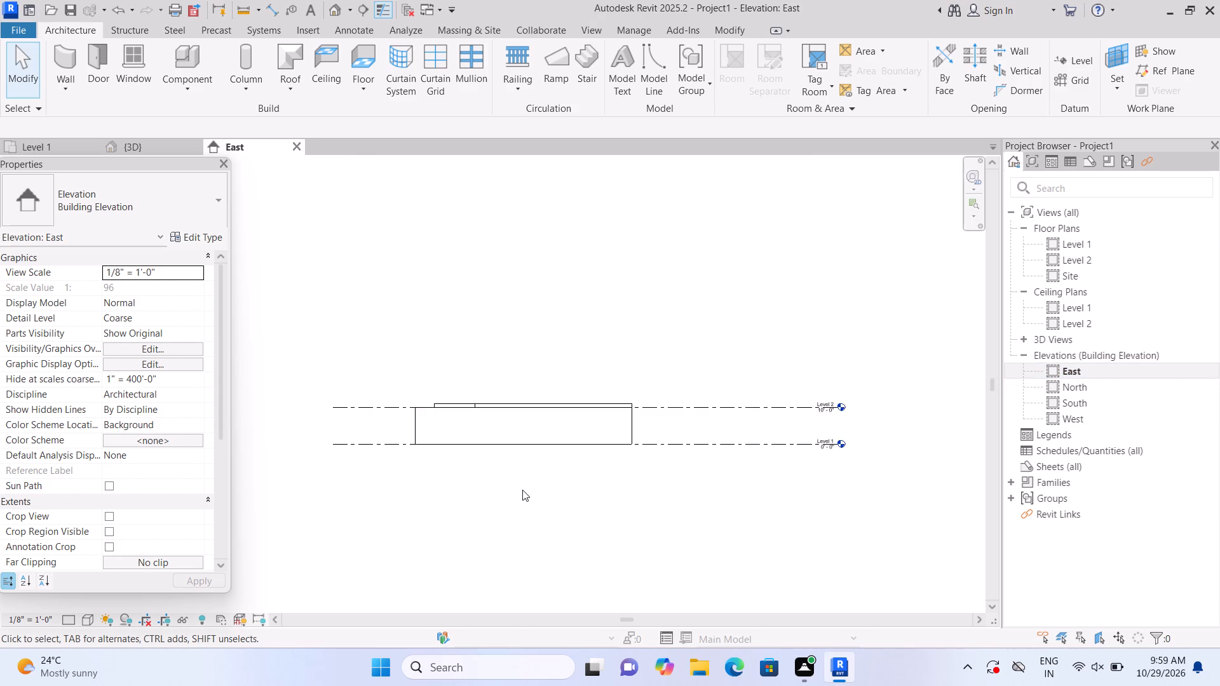
pyautogui.scroll(1, 522, 490)
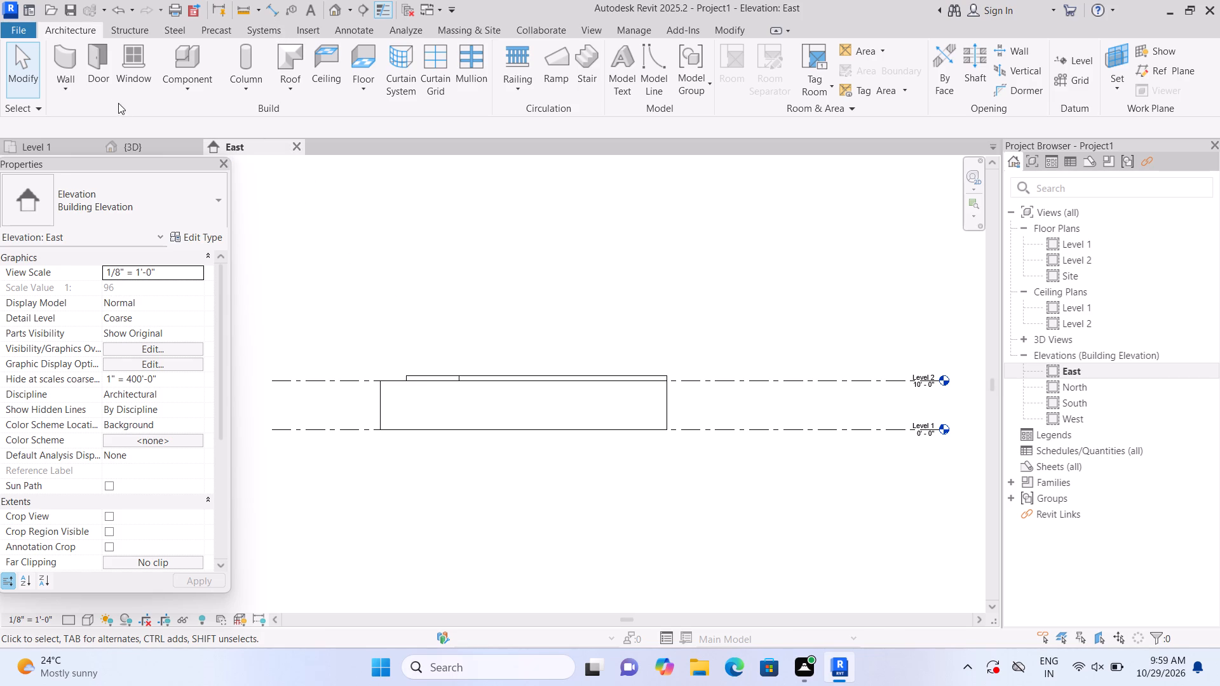
pyautogui.write('ll')
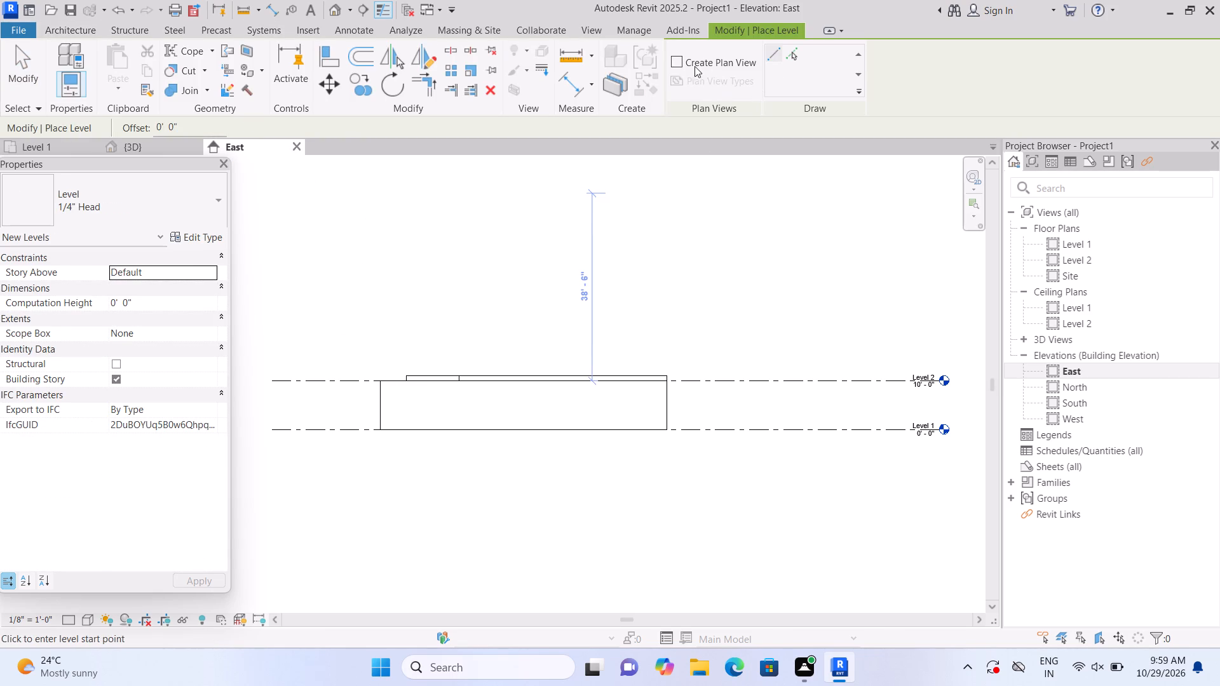
pyautogui.doubleClick(679, 58)
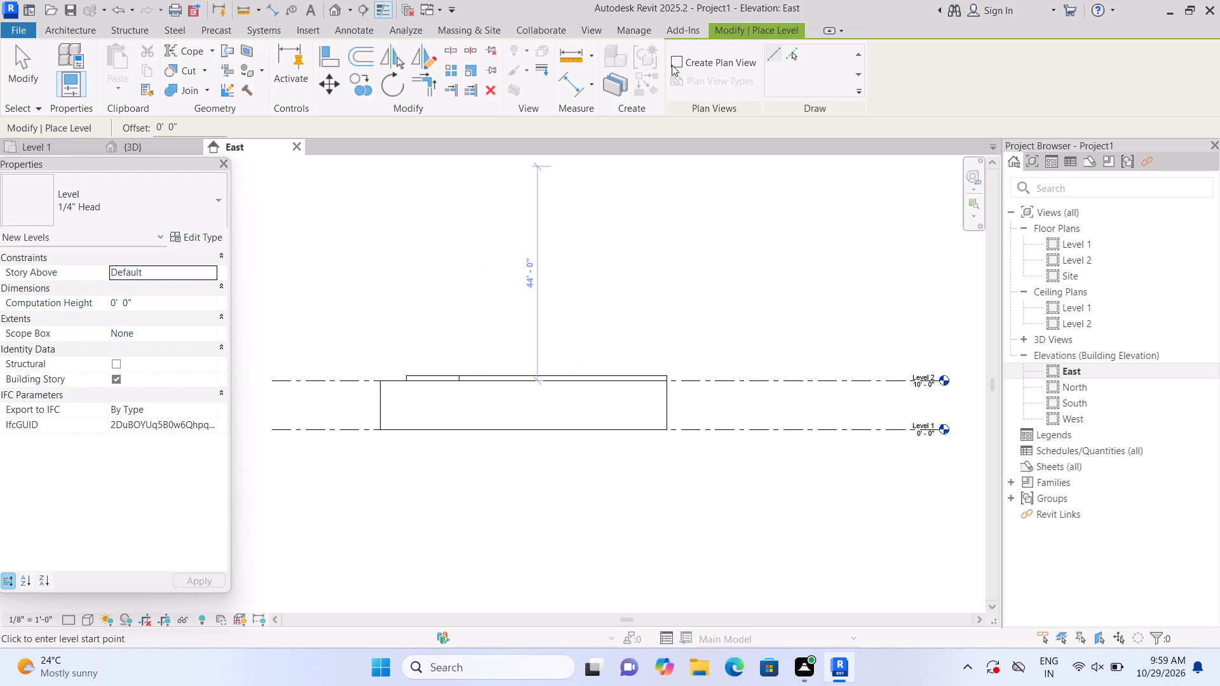
pyautogui.click(674, 62)
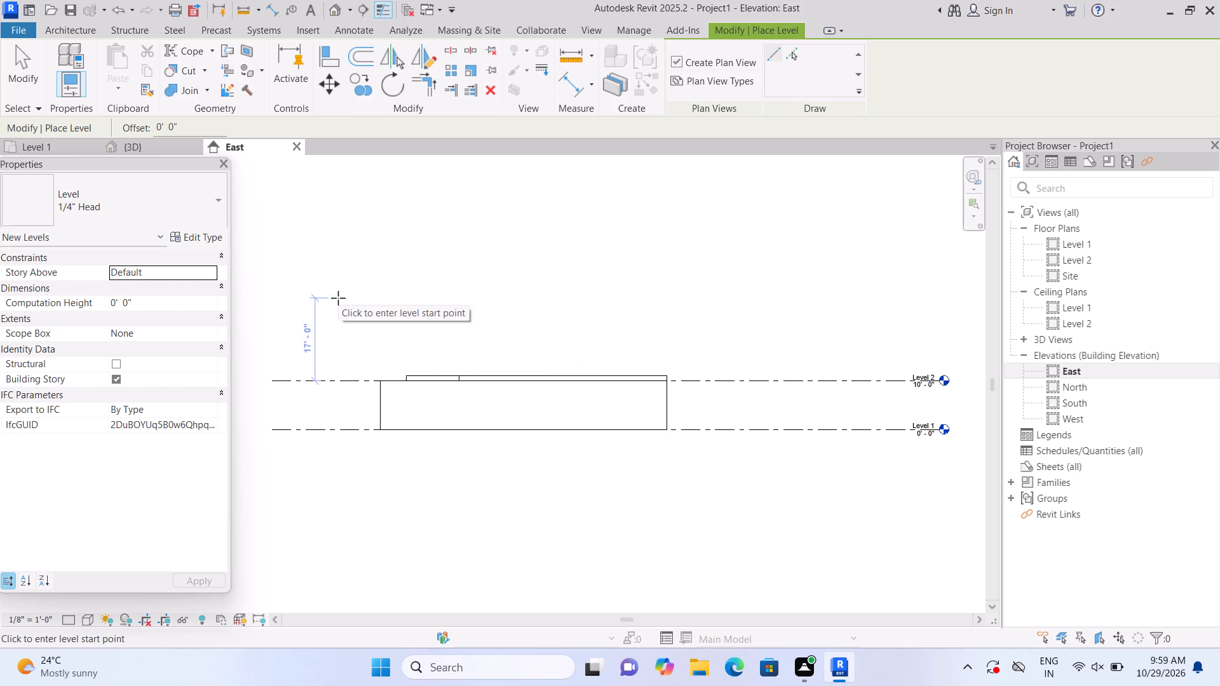
pyautogui.click(329, 331)
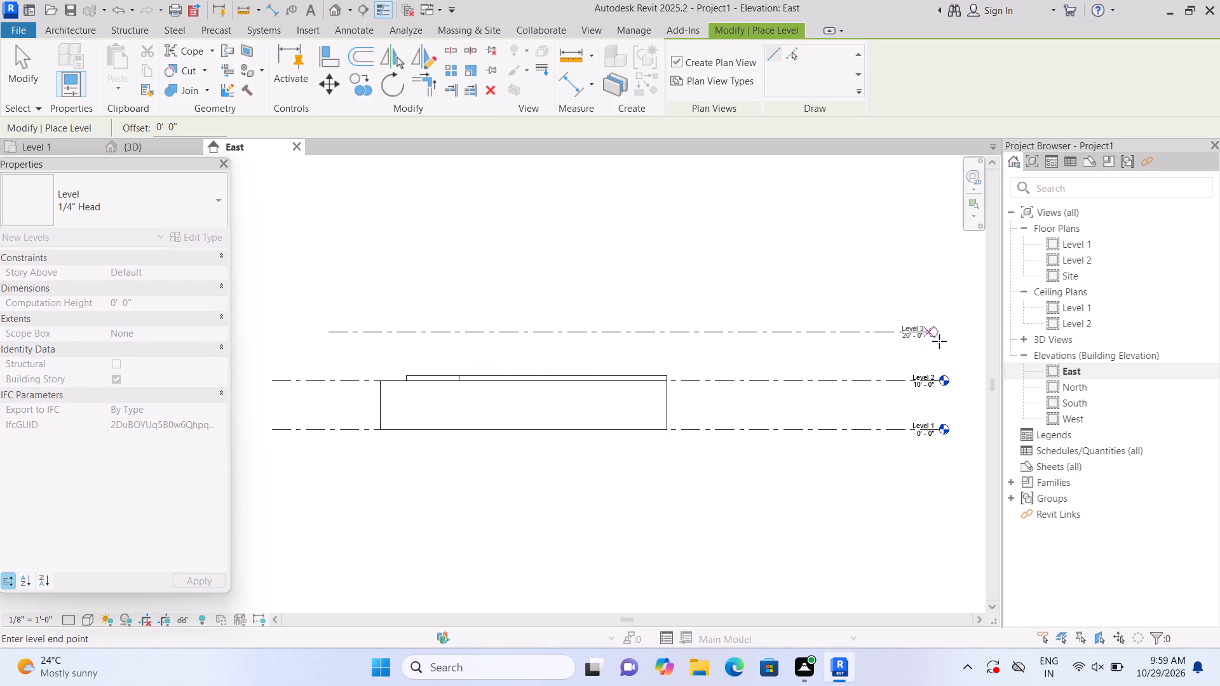
pyautogui.click(939, 341)
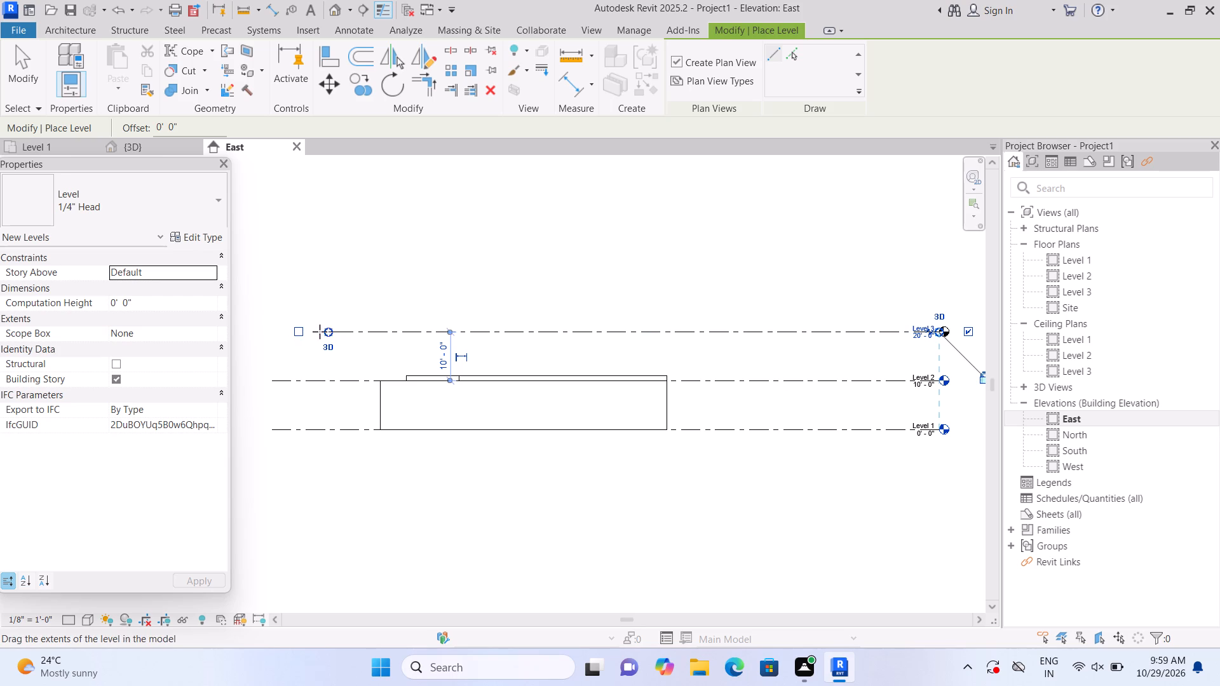
pyautogui.moveTo(329, 332); pyautogui.dragTo(304, 339)
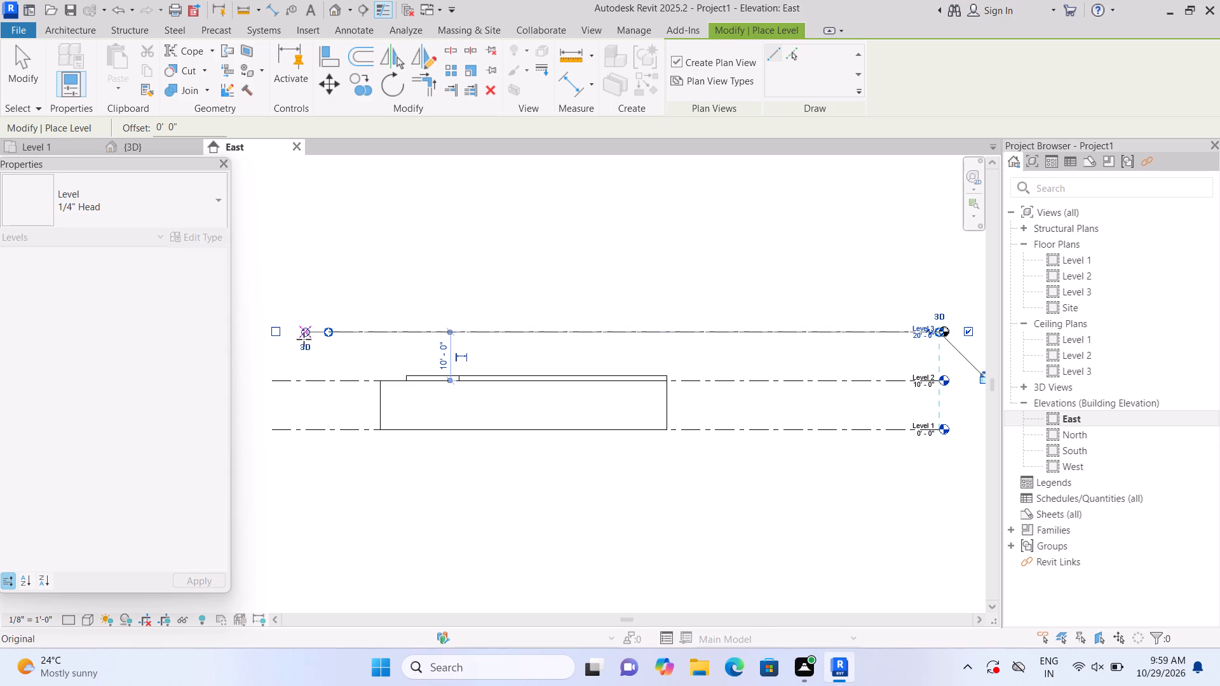
pyautogui.moveTo(304, 339); pyautogui.dragTo(278, 335)
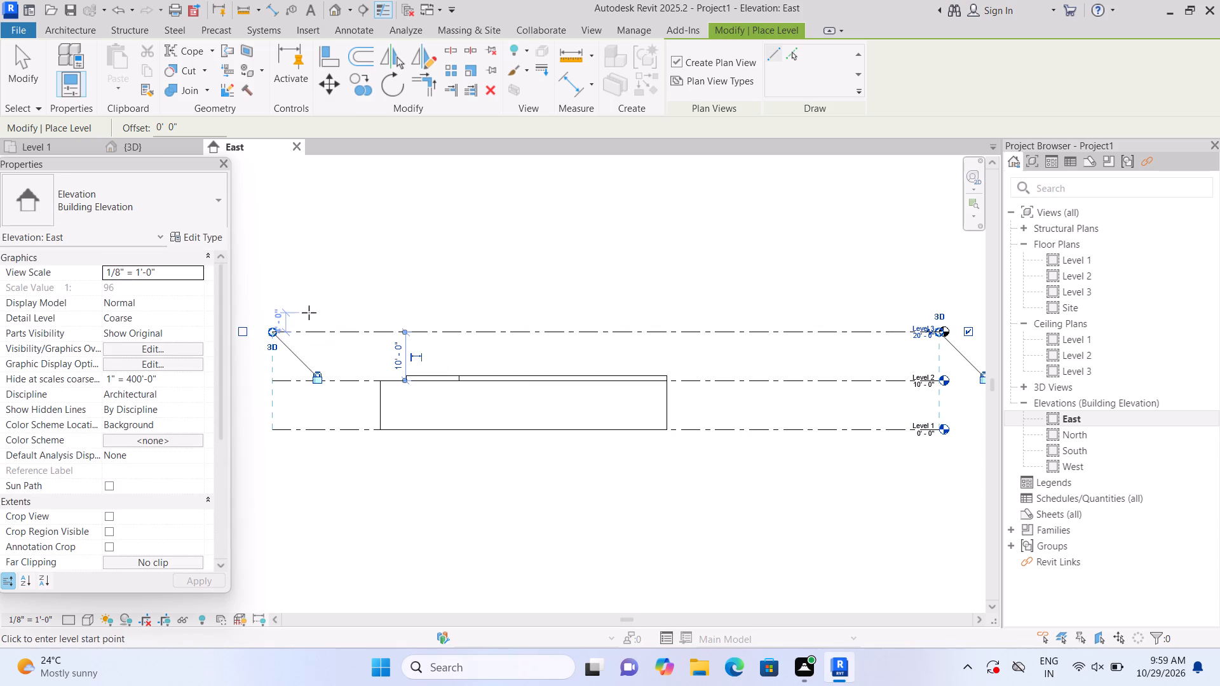
pyautogui.press('Escape')
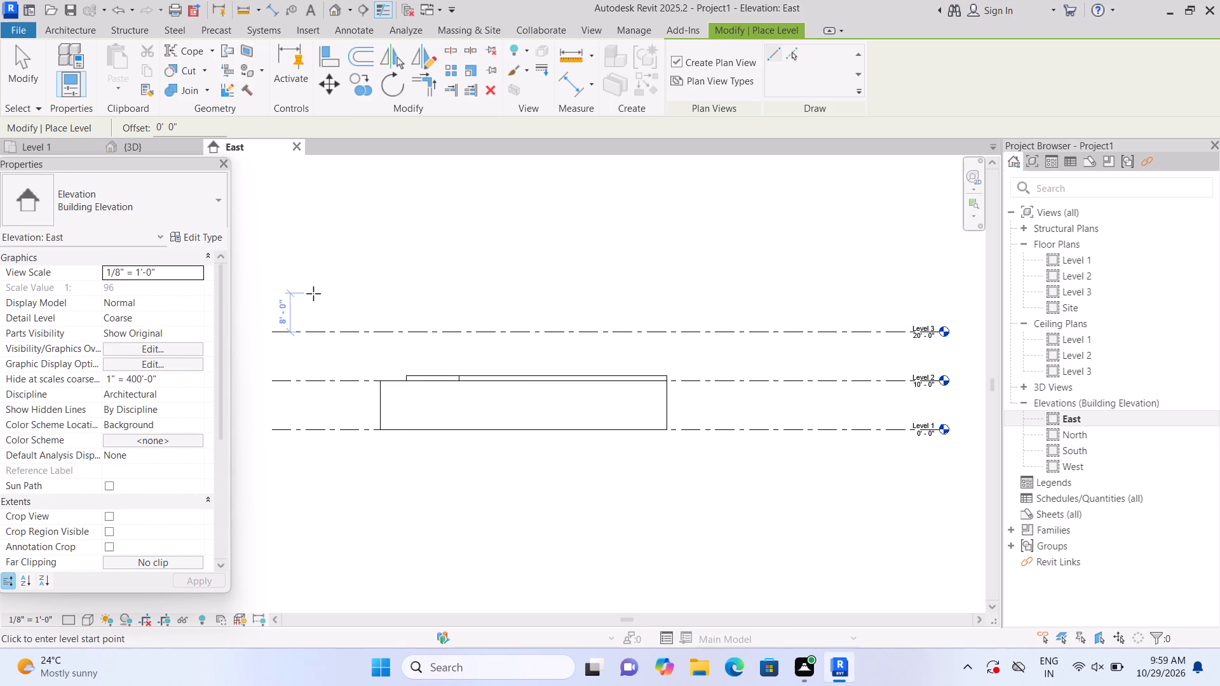
# Add another level at 30'-0", 10'-0" above the previous one, with both ends aligned to the levels below.
pyautogui.click(316, 284)
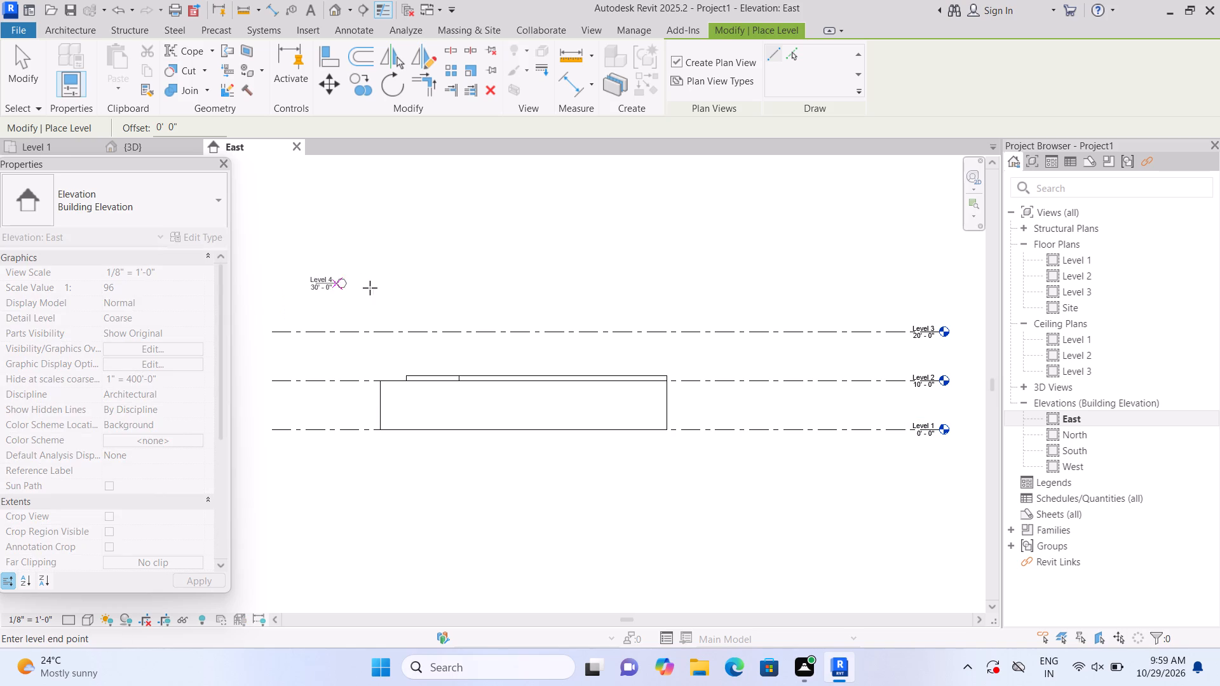
pyautogui.click(933, 306)
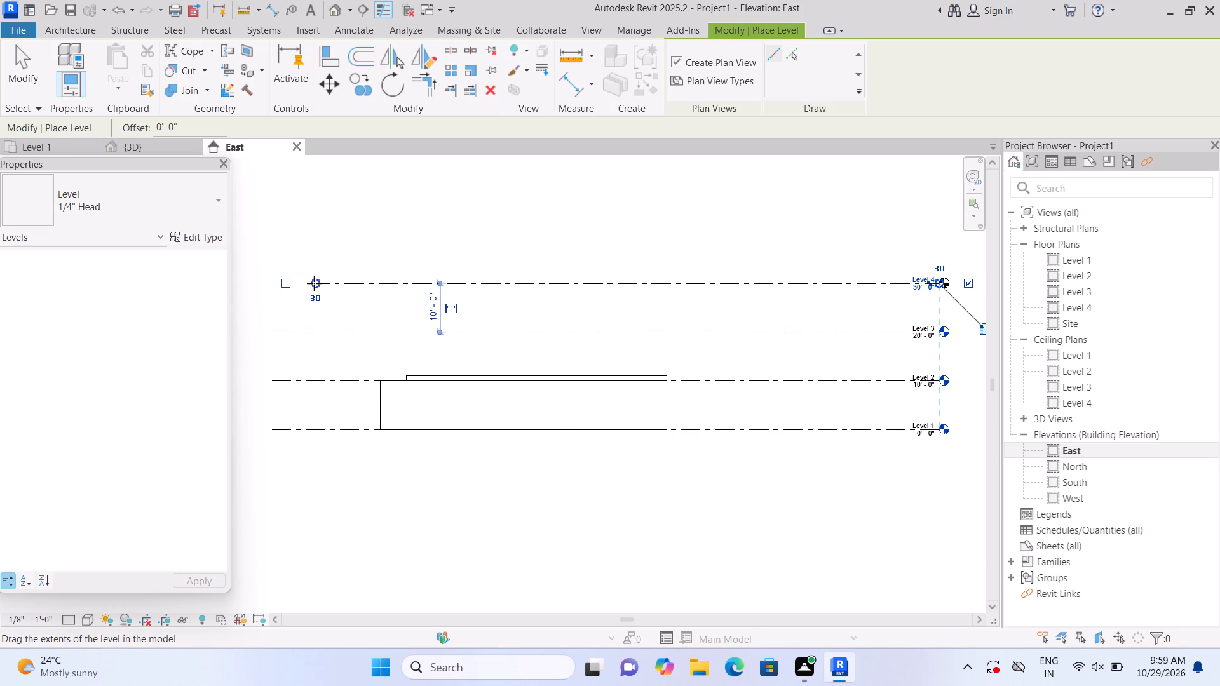
pyautogui.moveTo(315, 283); pyautogui.dragTo(262, 284)
pyautogui.moveTo(262, 284); pyautogui.dragTo(273, 287)
pyautogui.press('Escape')
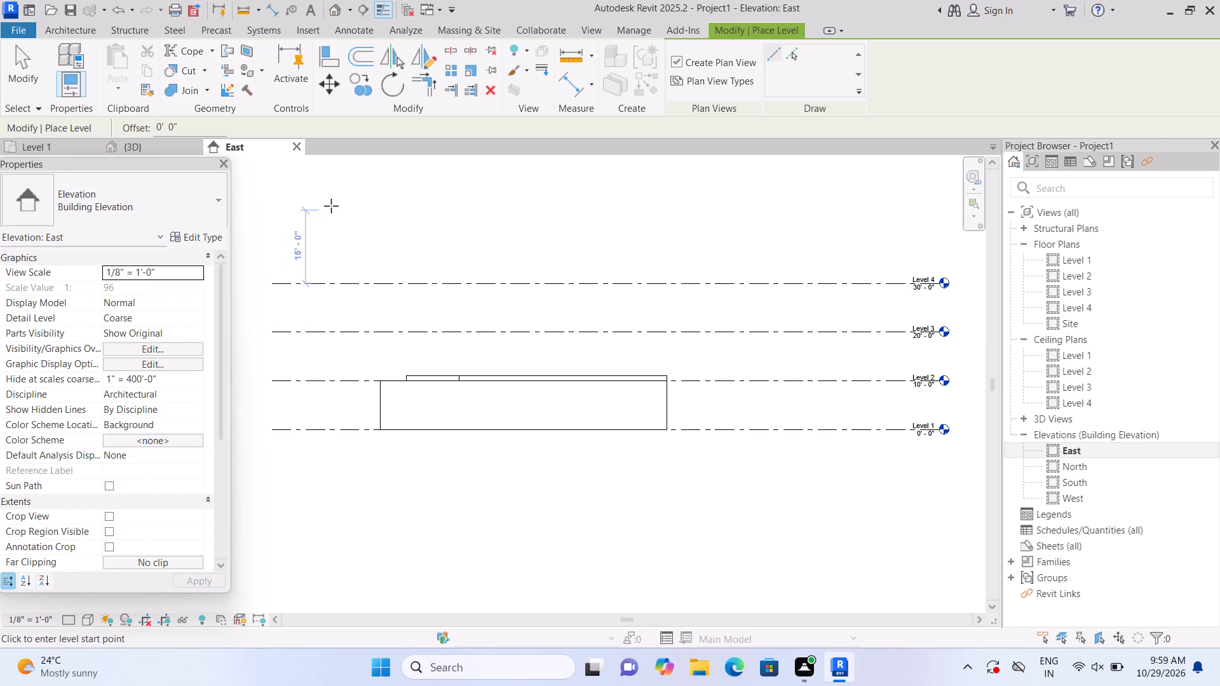
# Add a level at 40'-0" with both ends aligned to the levels below, and finish placing levels.
pyautogui.click(318, 236)
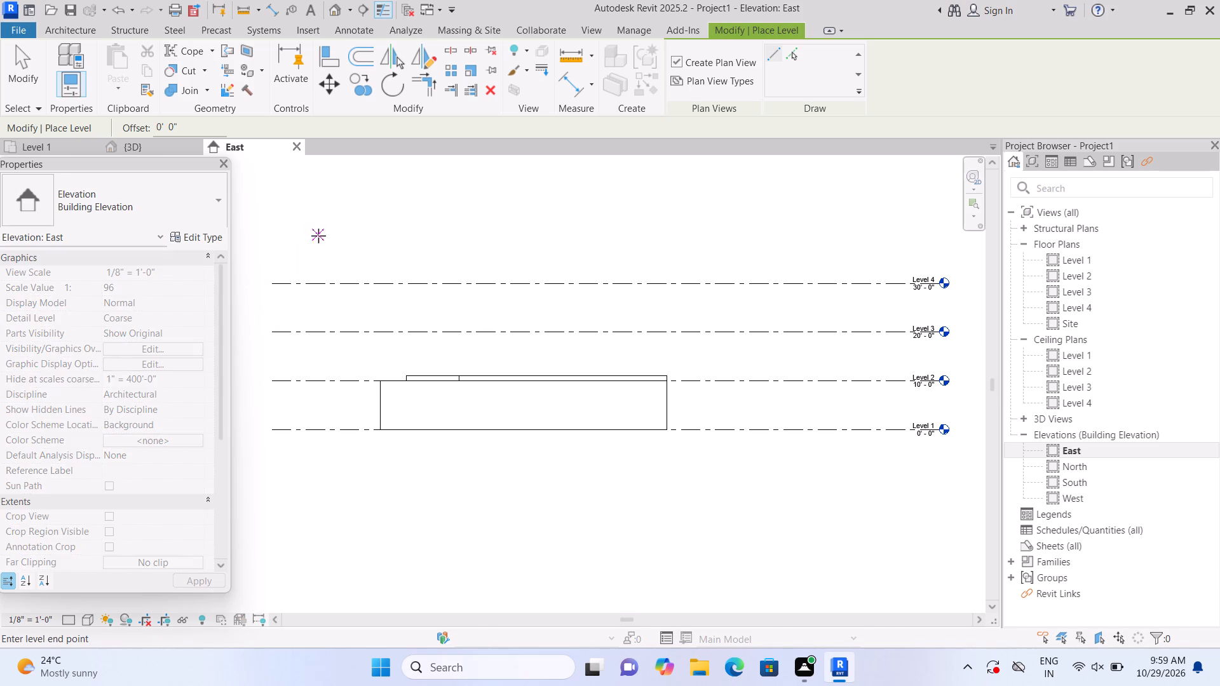
pyautogui.click(940, 274)
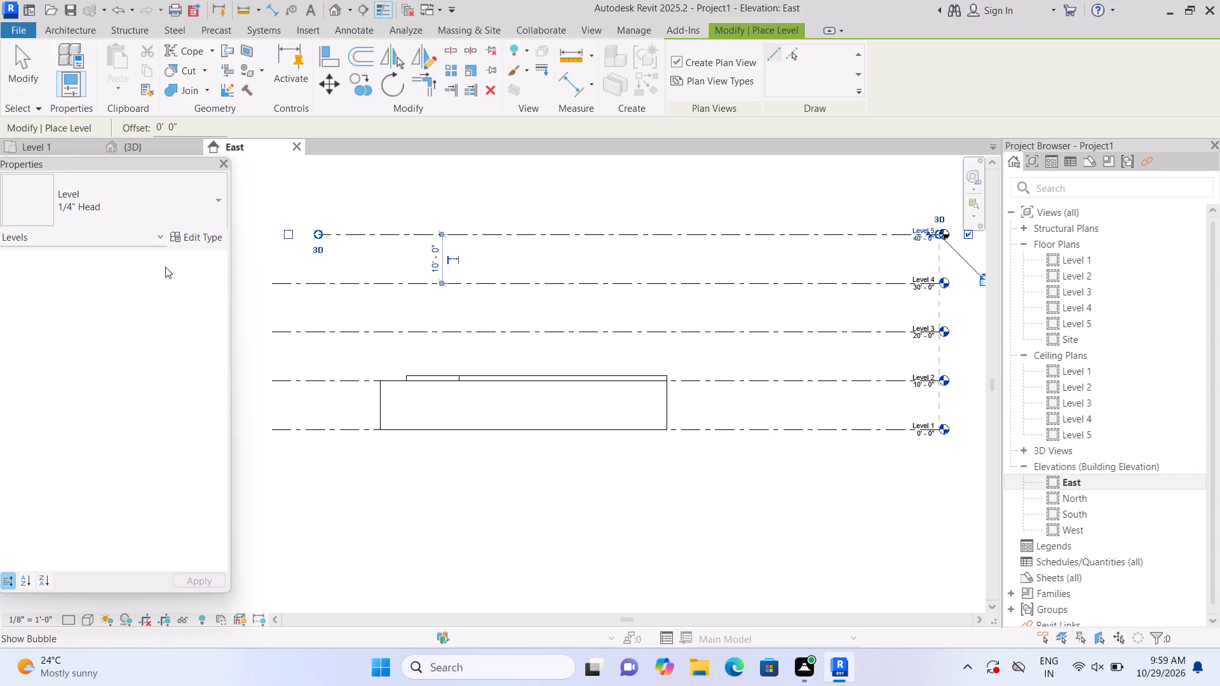
pyautogui.moveTo(317, 233); pyautogui.dragTo(278, 243)
pyautogui.press('Escape')
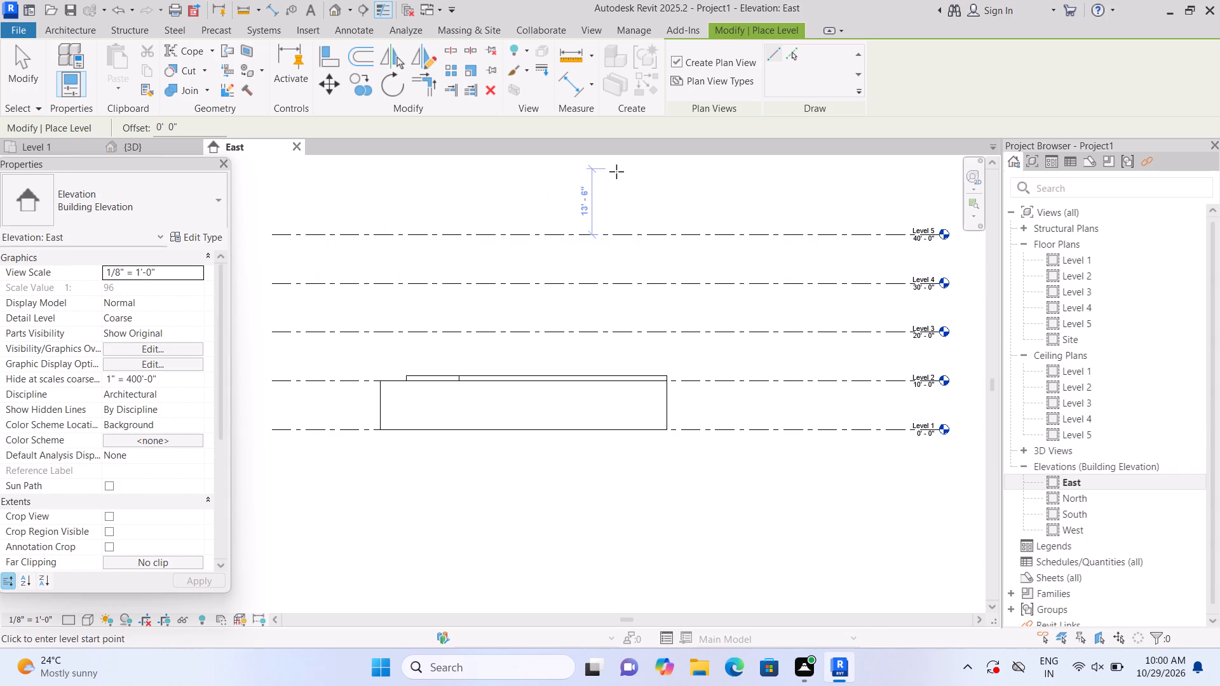
pyautogui.press('Escape')
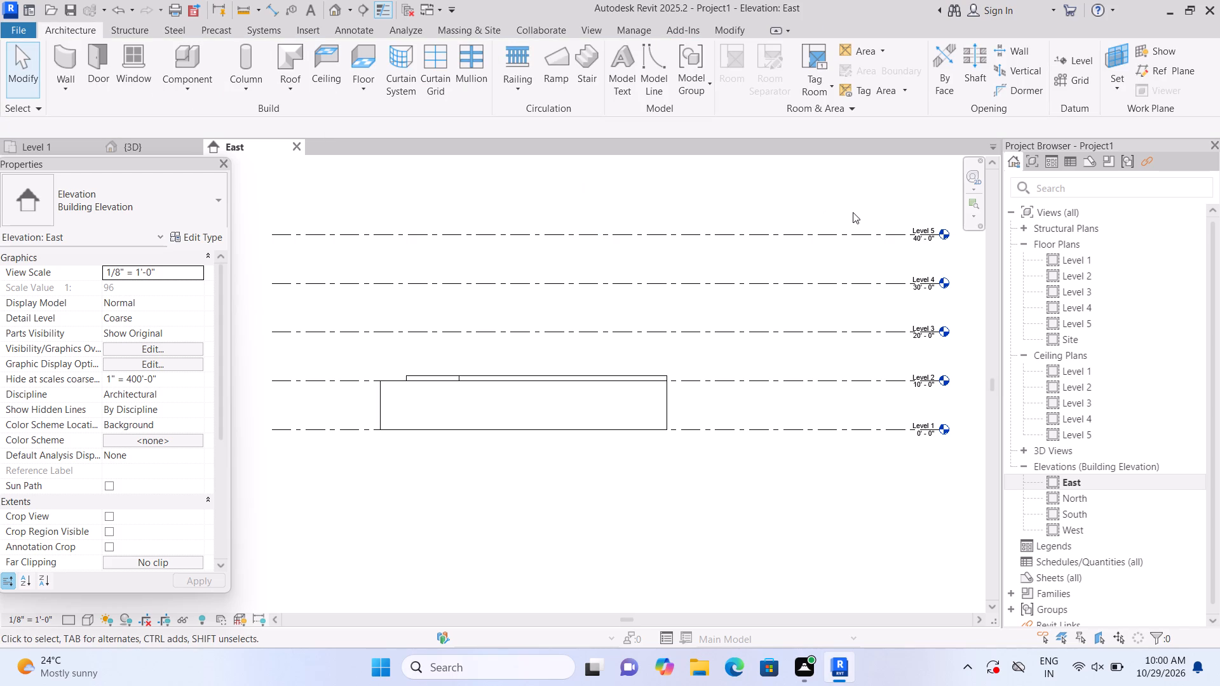
# Open the Level 1 floor plan and examine the layout of the walls, door and windows.
pyautogui.doubleClick(1051, 257)
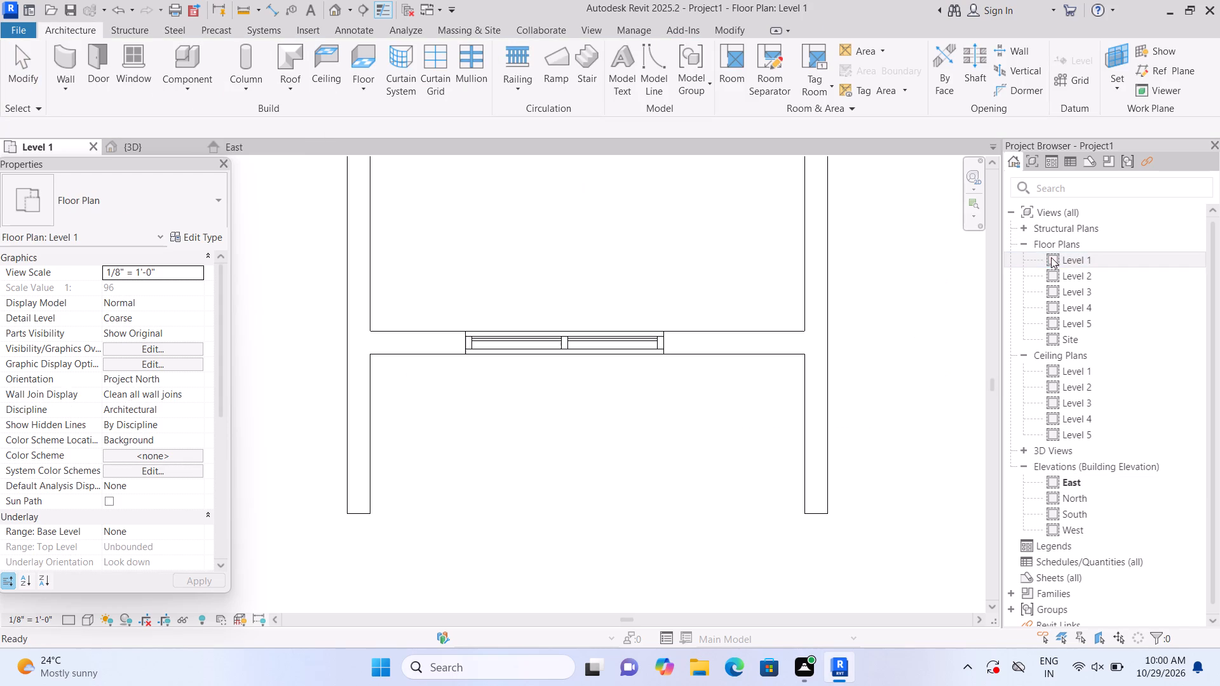
pyautogui.scroll(-3, 961, 329)
pyautogui.moveTo(919, 325); pyautogui.dragTo(875, 407, button='middle')
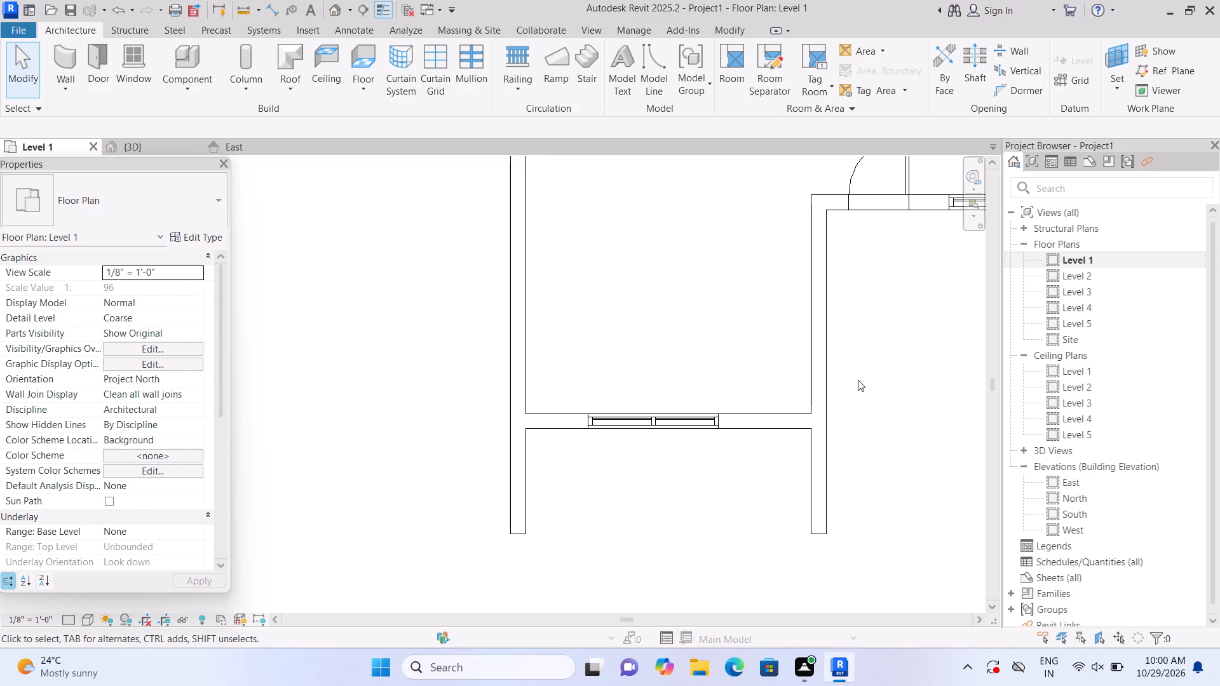
pyautogui.scroll(-7, 858, 382)
pyautogui.moveTo(928, 398); pyautogui.dragTo(758, 451, button='middle')
pyautogui.scroll(5, 747, 428)
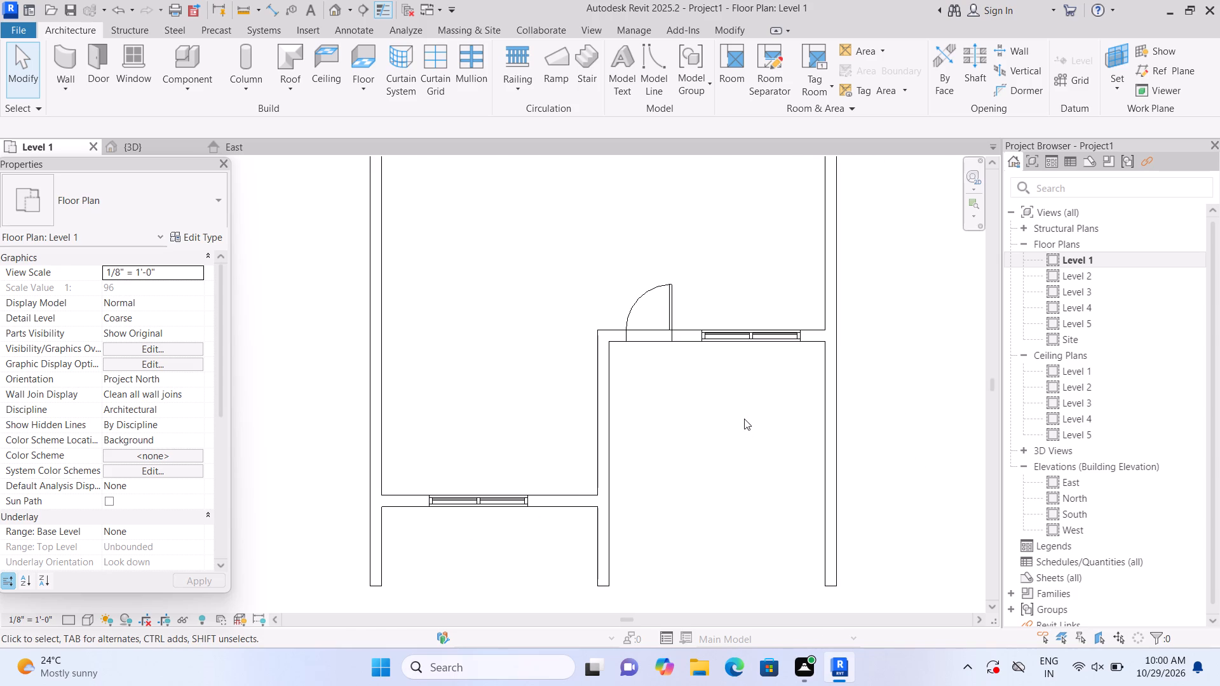
pyautogui.scroll(-3, 744, 419)
pyautogui.moveTo(744, 419); pyautogui.dragTo(753, 495, button='middle')
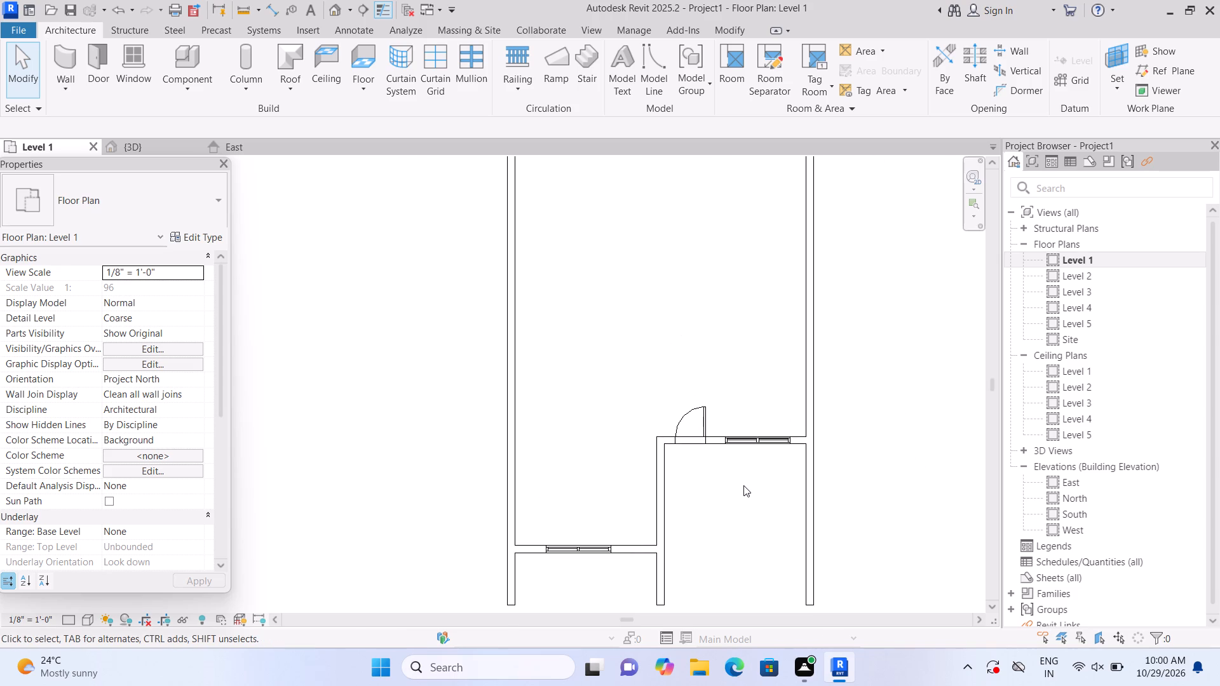
pyautogui.doubleClick(1054, 258)
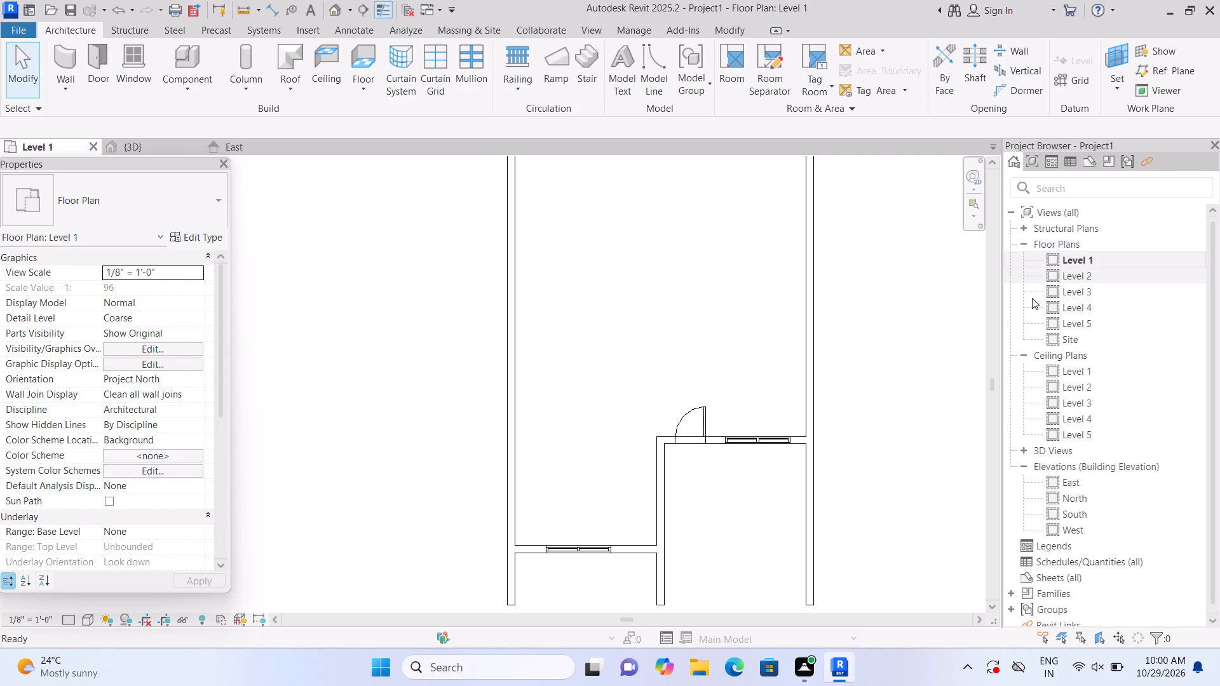
pyautogui.scroll(-3, 968, 314)
pyautogui.moveTo(945, 313); pyautogui.dragTo(840, 379, button='middle')
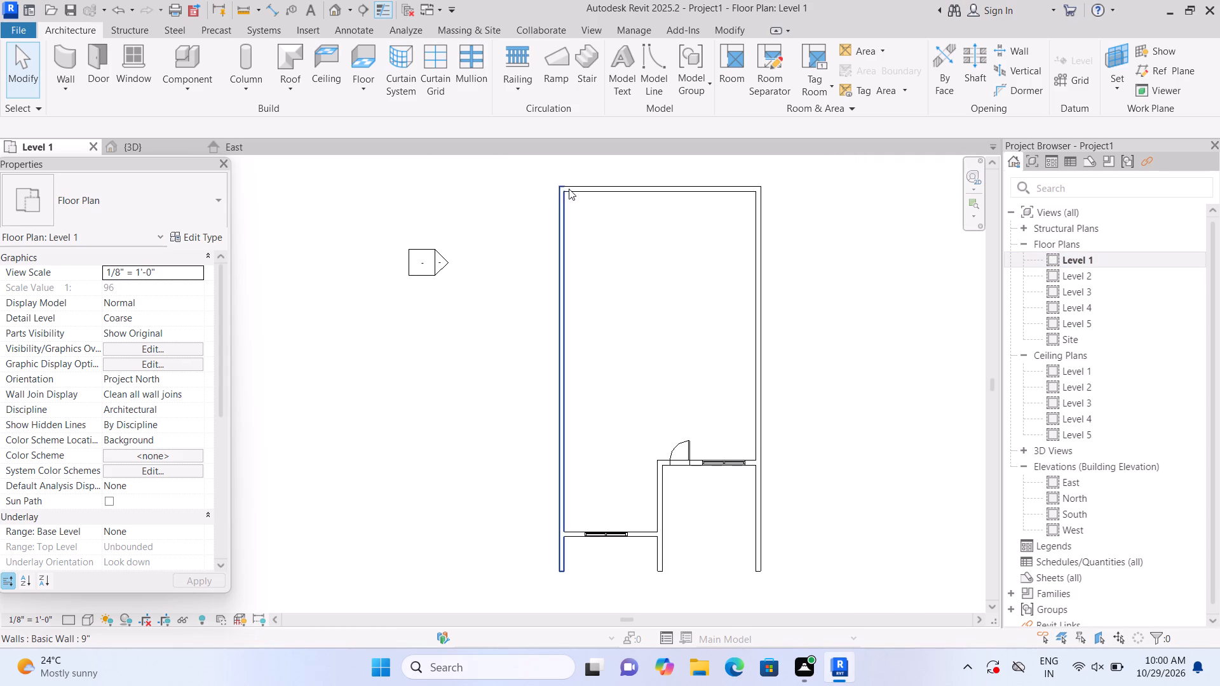
# In the default 3D view, delete the flat Generic - 12" roof from the building.
pyautogui.click(335, 12)
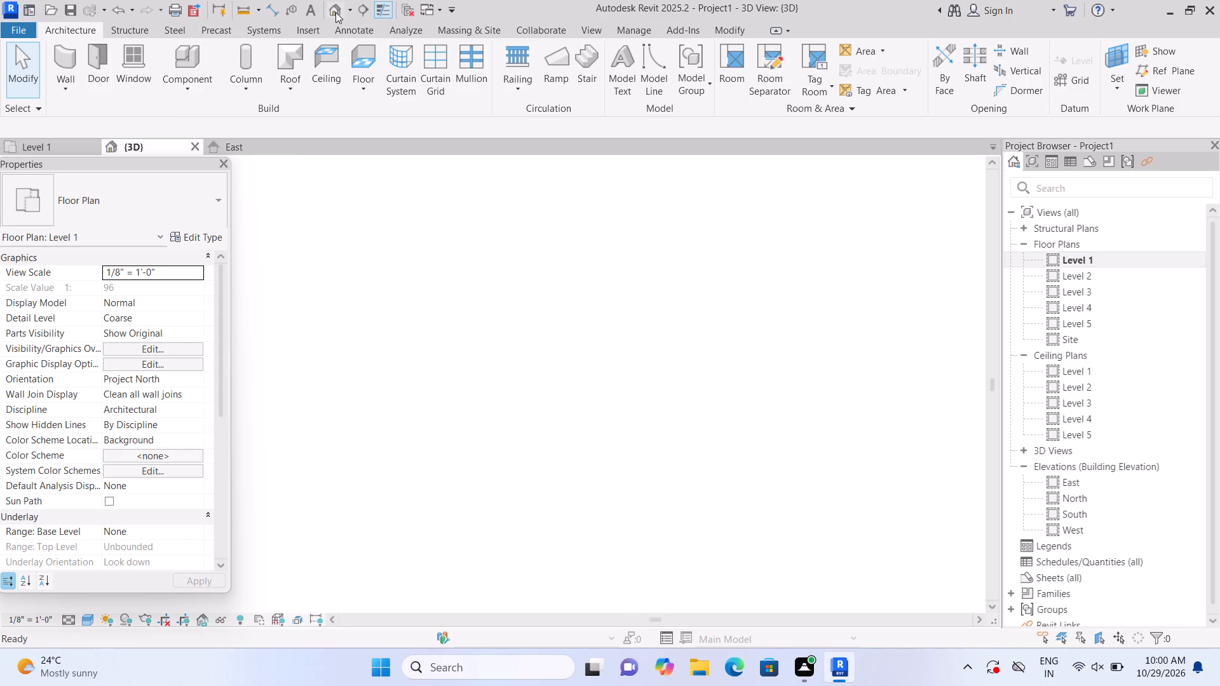
pyautogui.click(646, 381)
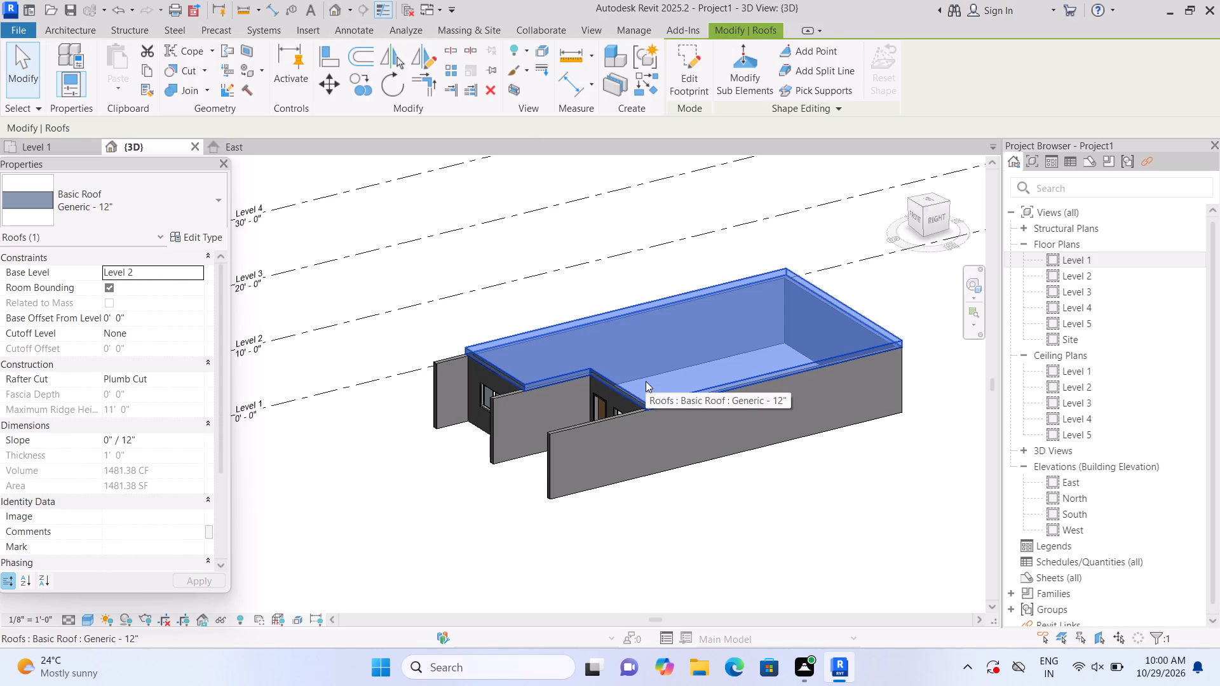
pyautogui.press('Delete')
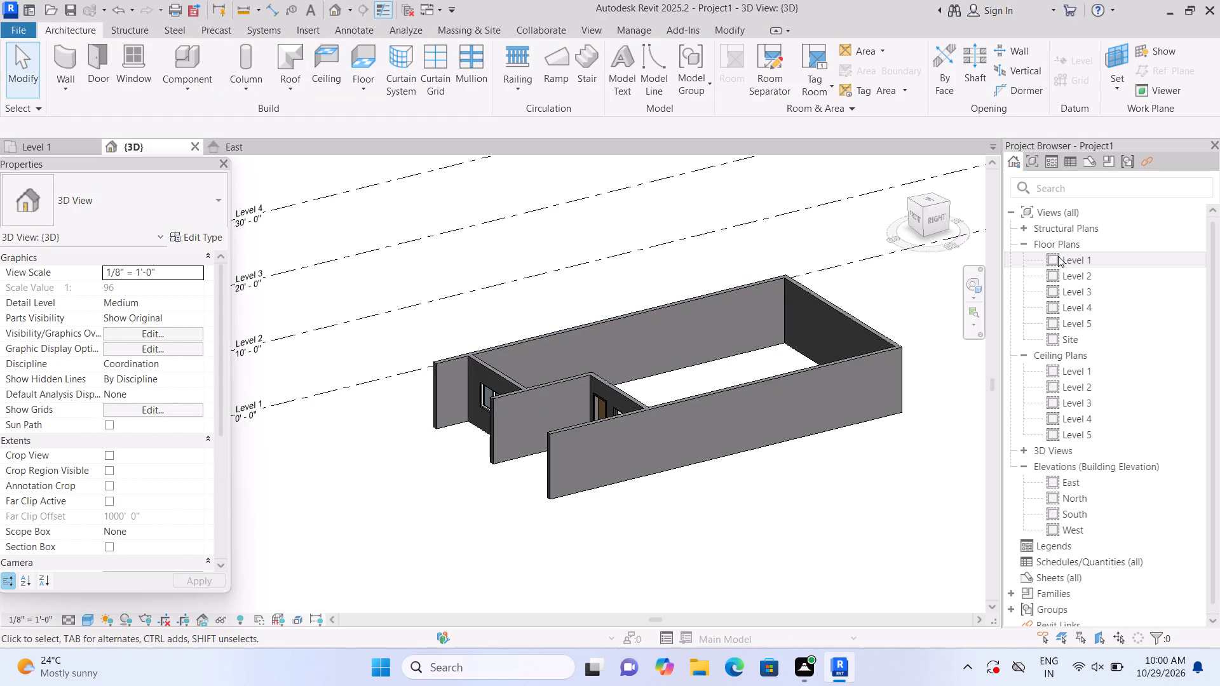
# Undo the deletion of the flat roof and check the building in the default 3D view.
pyautogui.doubleClick(1052, 257)
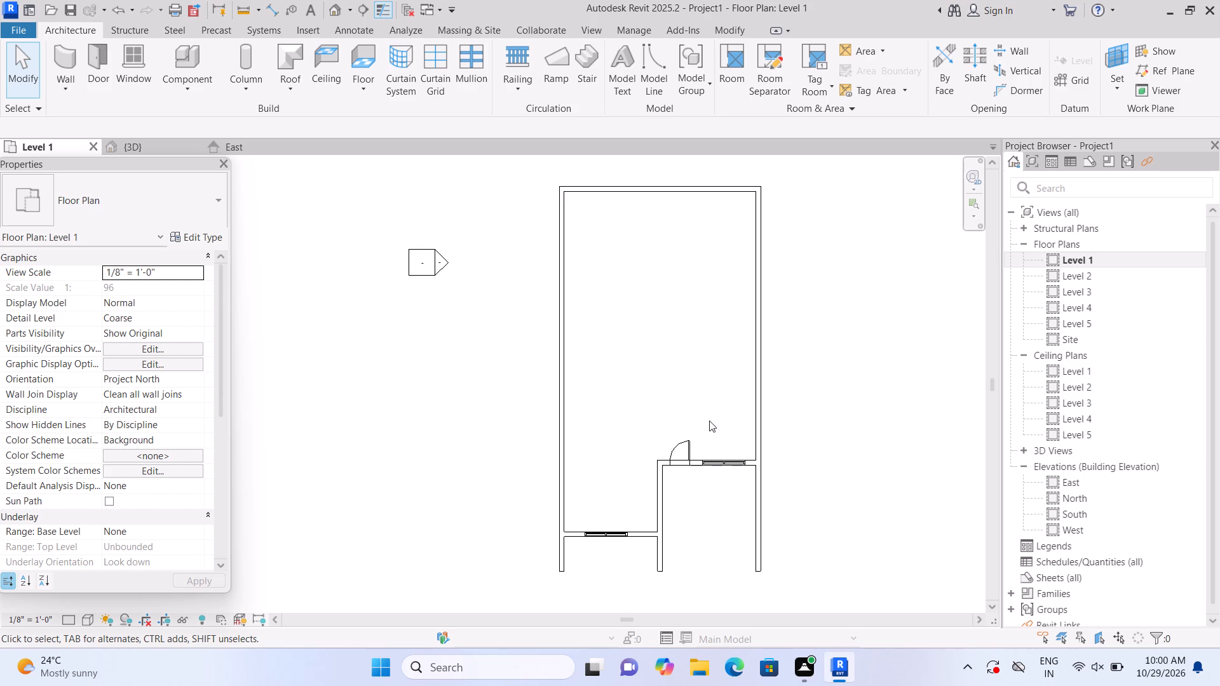
pyautogui.scroll(1, 895, 451)
pyautogui.moveTo(891, 449); pyautogui.dragTo(827, 451, button='middle')
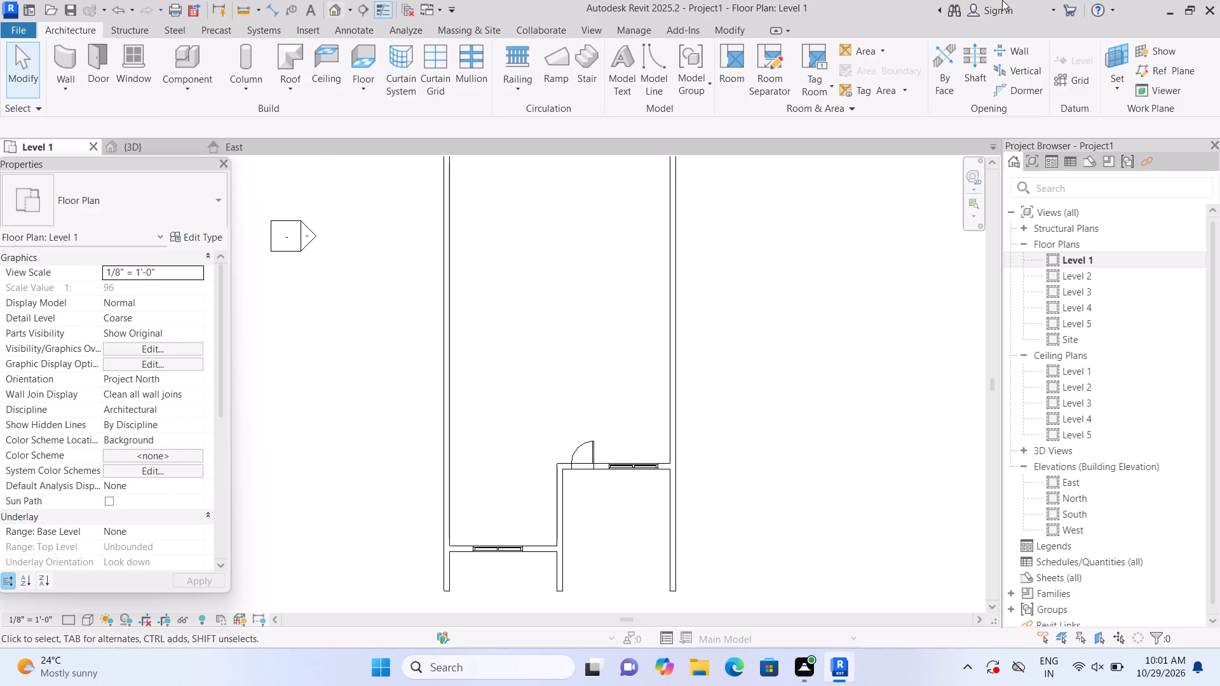
pyautogui.scroll(-2, 582, 255)
pyautogui.moveTo(576, 255); pyautogui.dragTo(584, 302, button='middle')
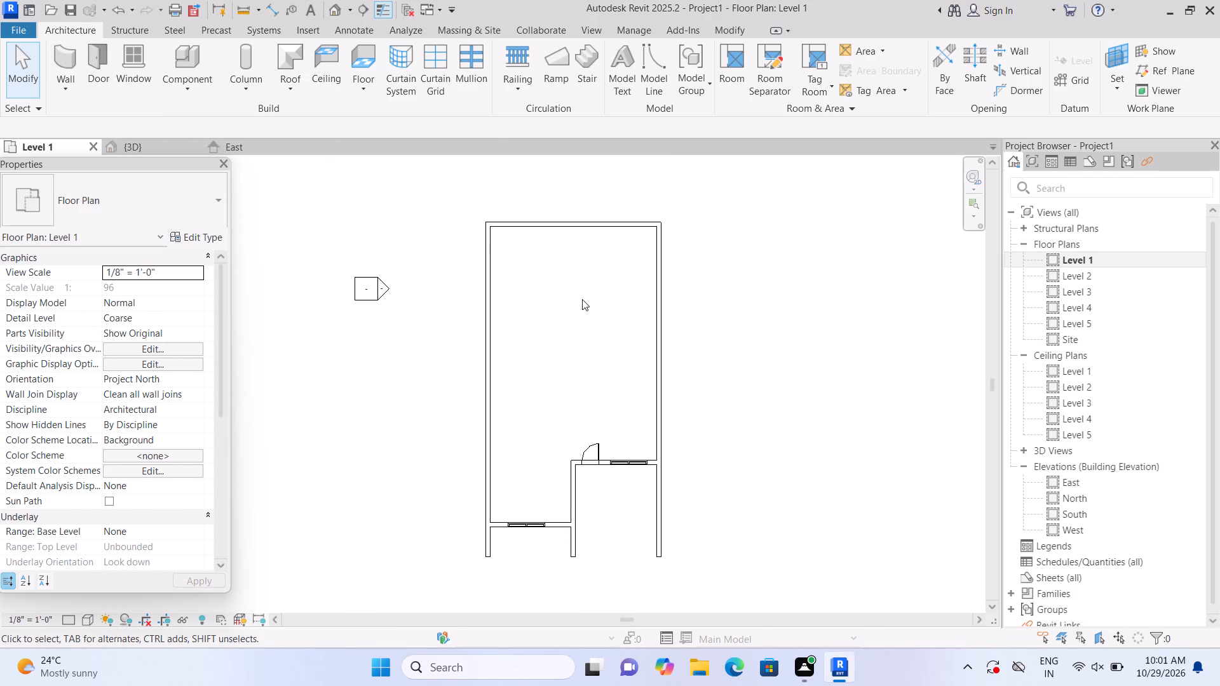
pyautogui.hotkey('ctrl', 'z')
pyautogui.click(334, 9)
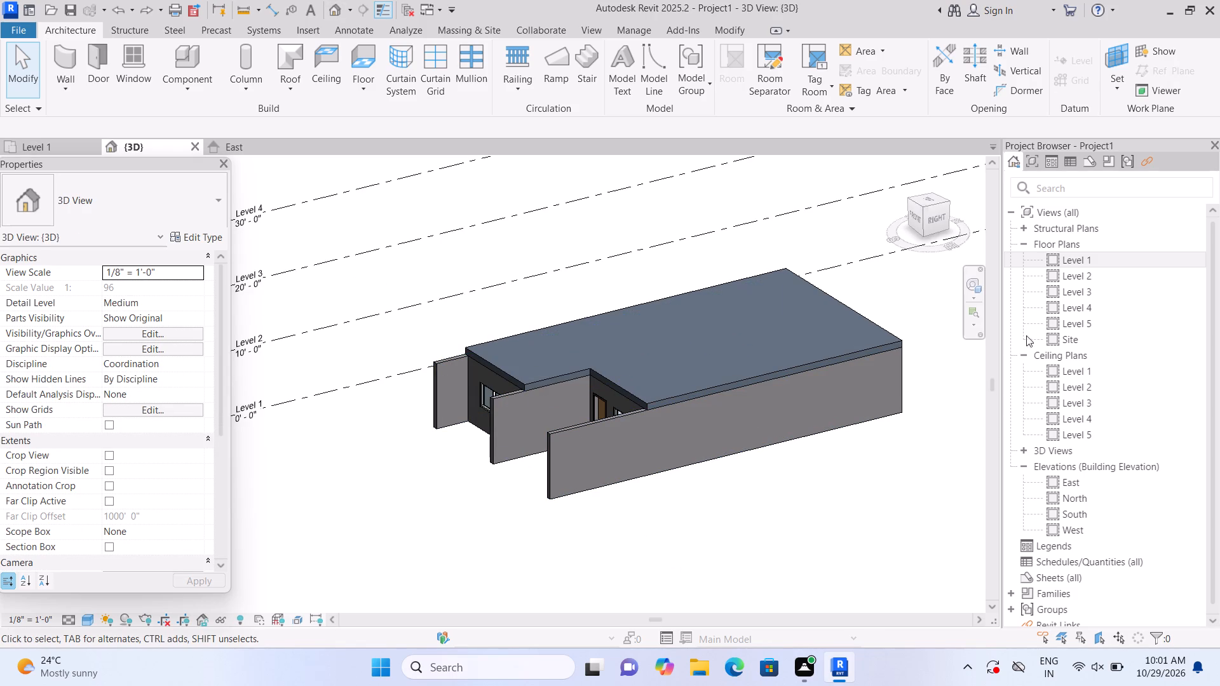
# In the Level 2 floor plan, start placing walls with the Basic Wall 9" type.
pyautogui.doubleClick(1050, 278)
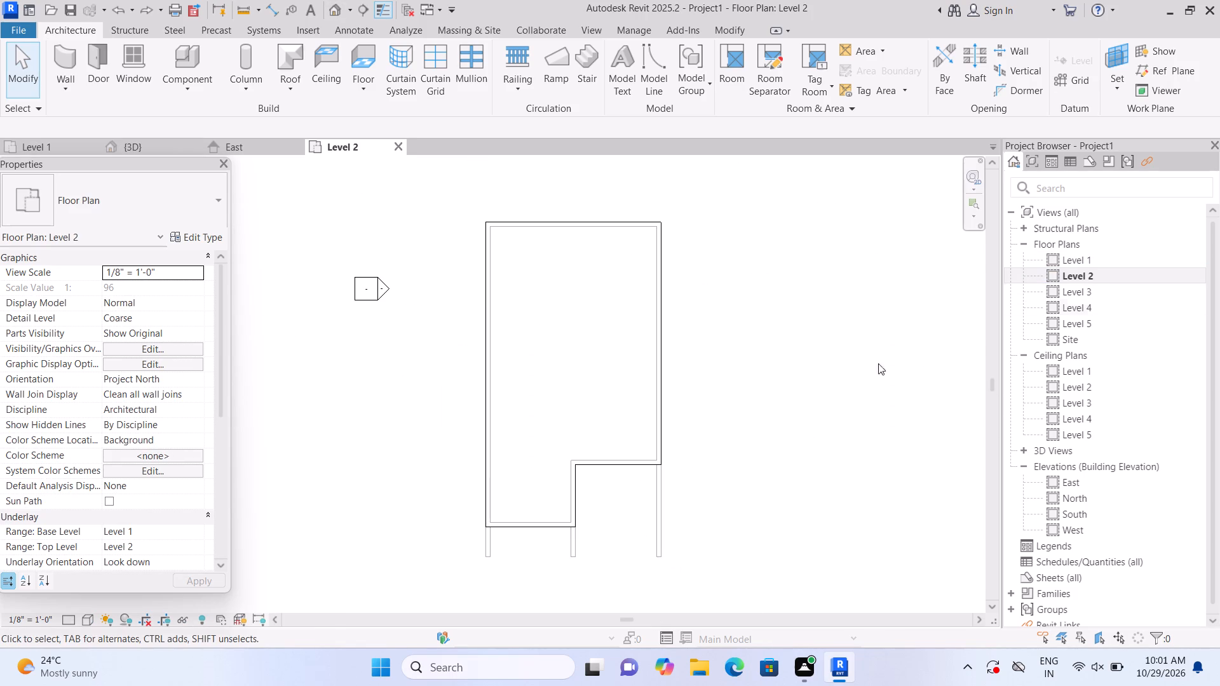
pyautogui.click(59, 58)
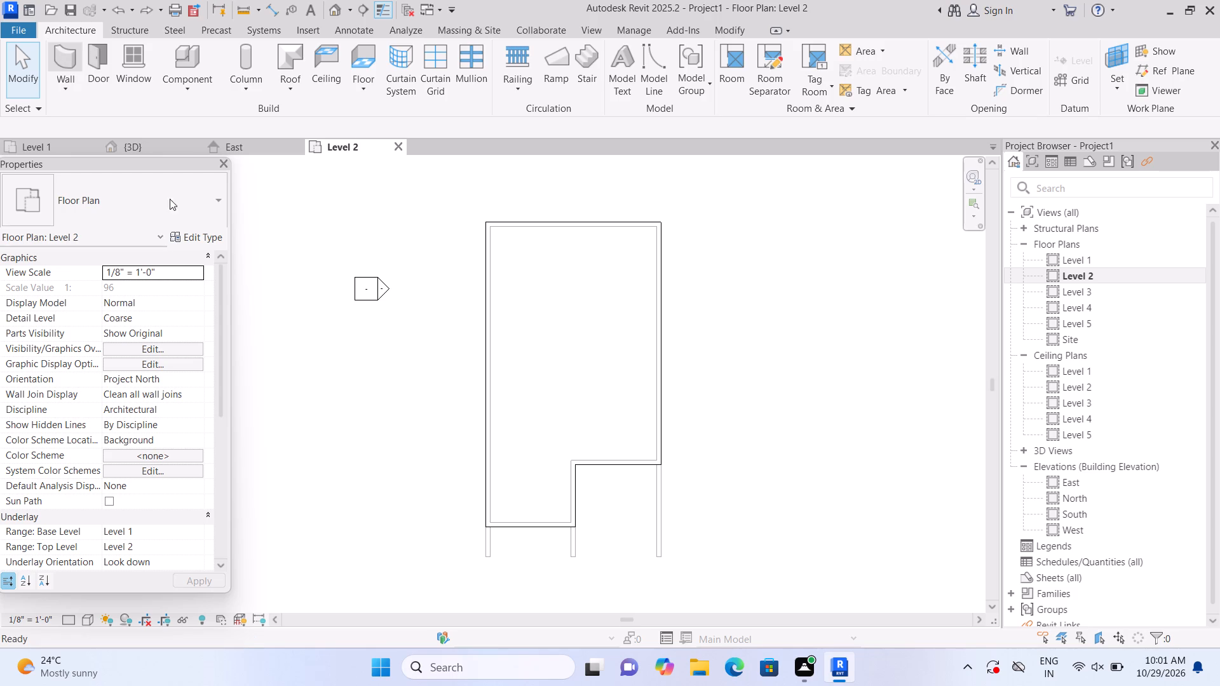
pyautogui.click(205, 203)
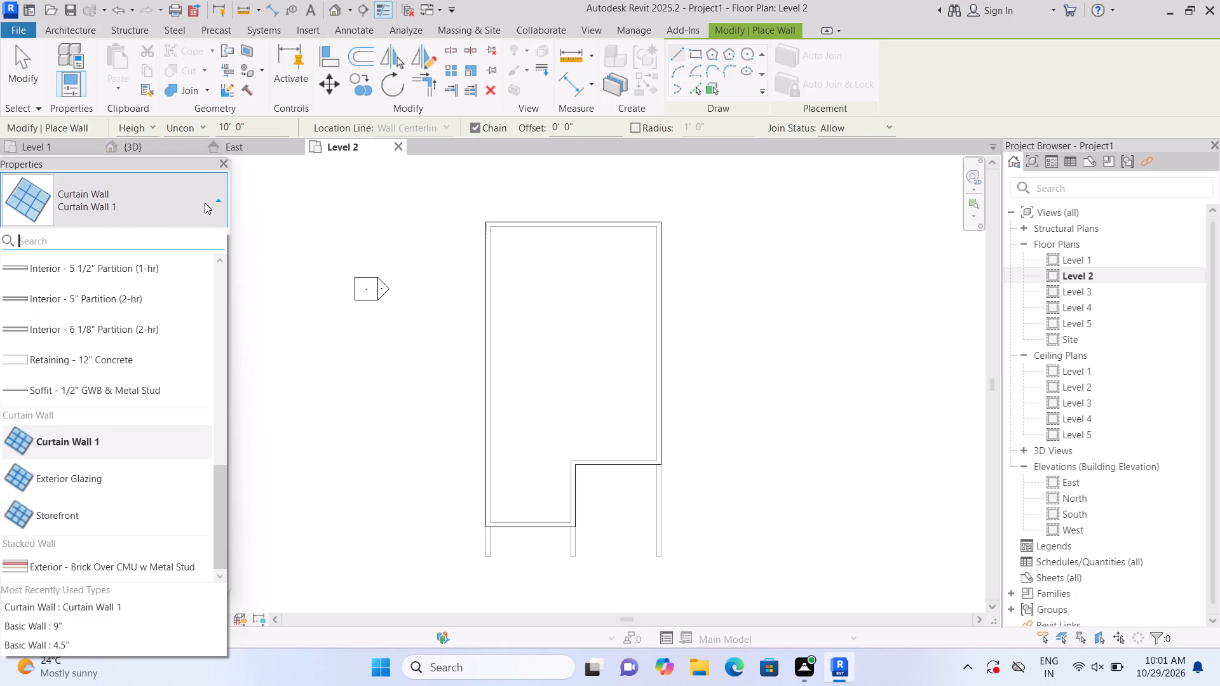
pyautogui.scroll(10, 146, 330)
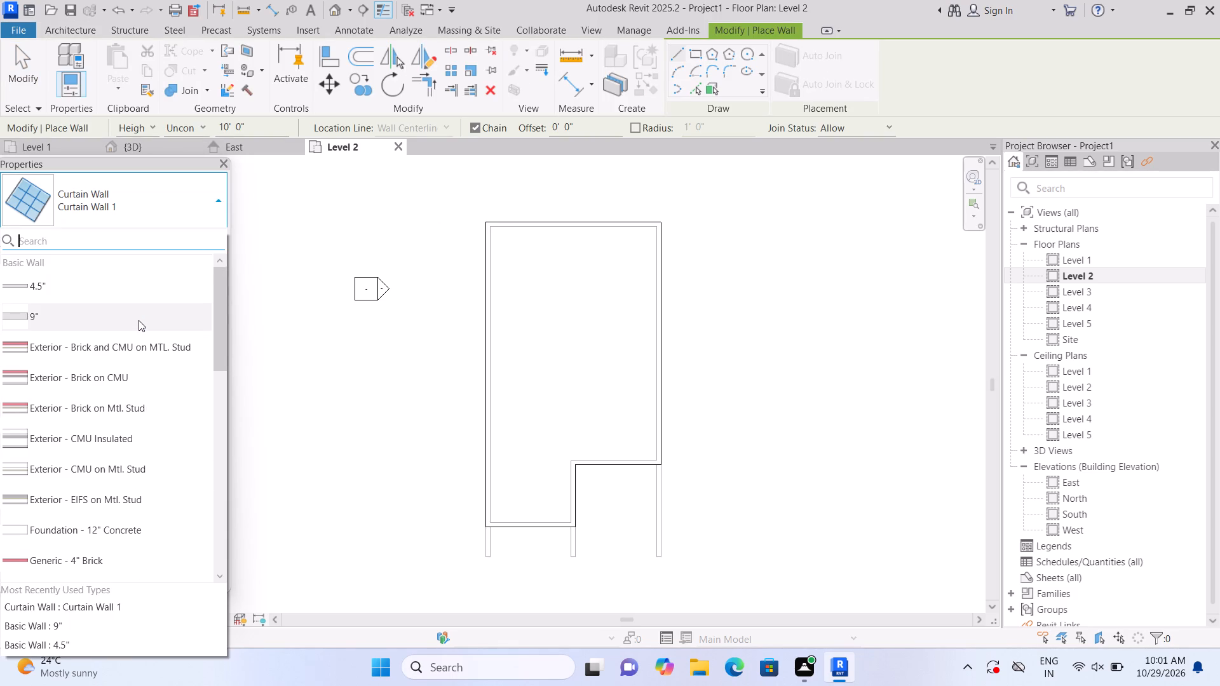
pyautogui.click(137, 319)
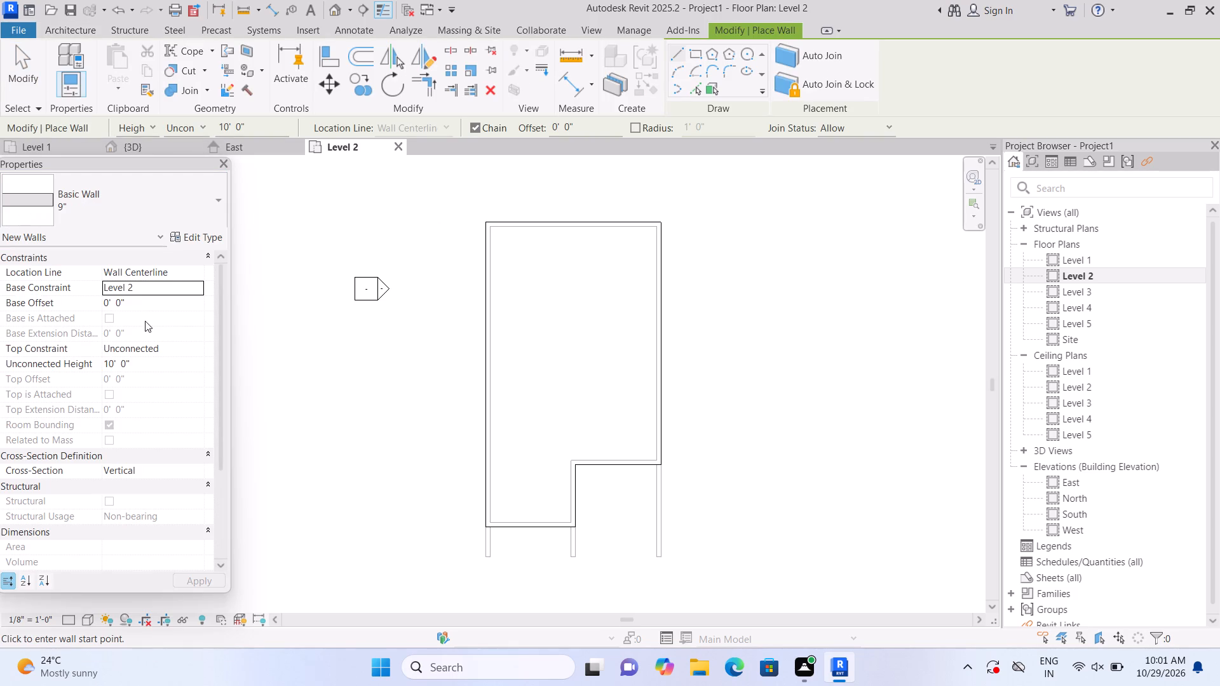
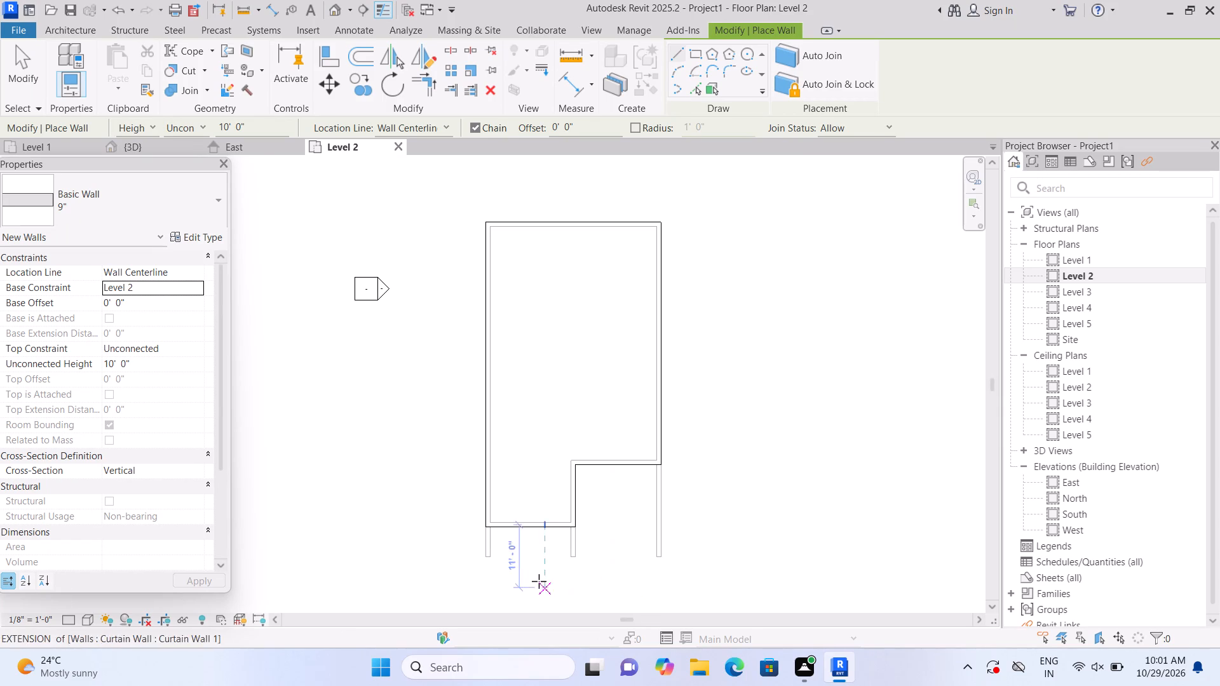
# Draw the front 9" wall on Level 2, about 15' long, along the centerline of the short front wall below.
pyautogui.scroll(3, 531, 549)
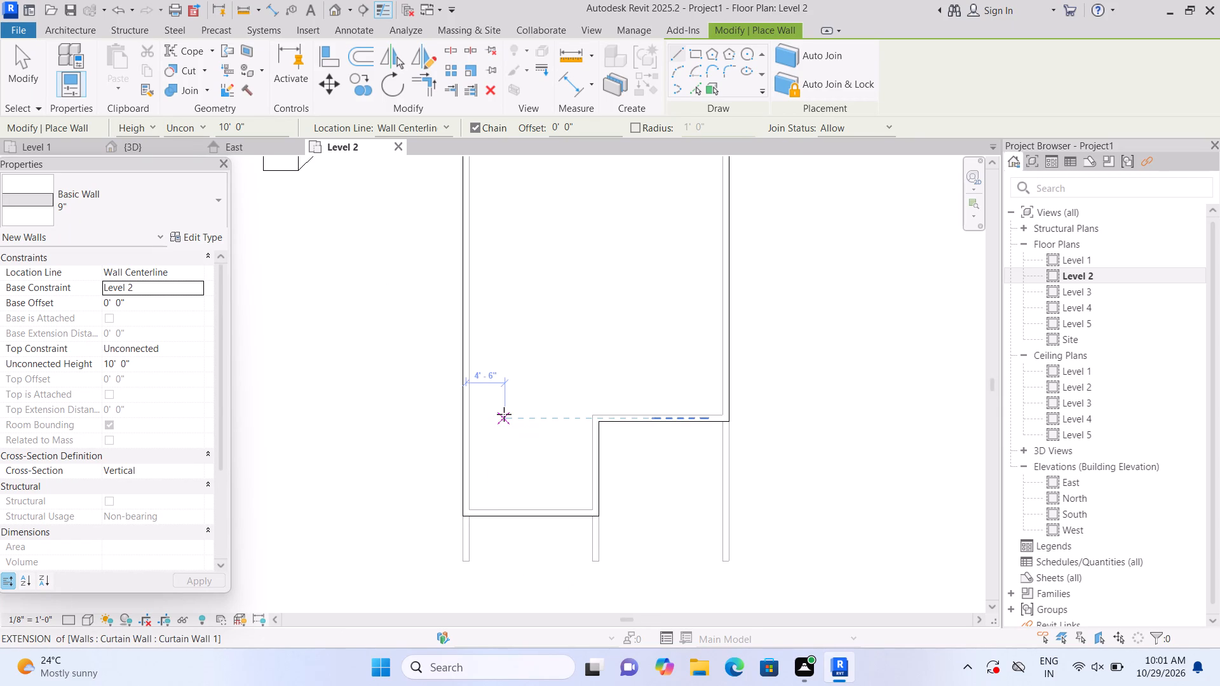
pyautogui.scroll(2, 485, 507)
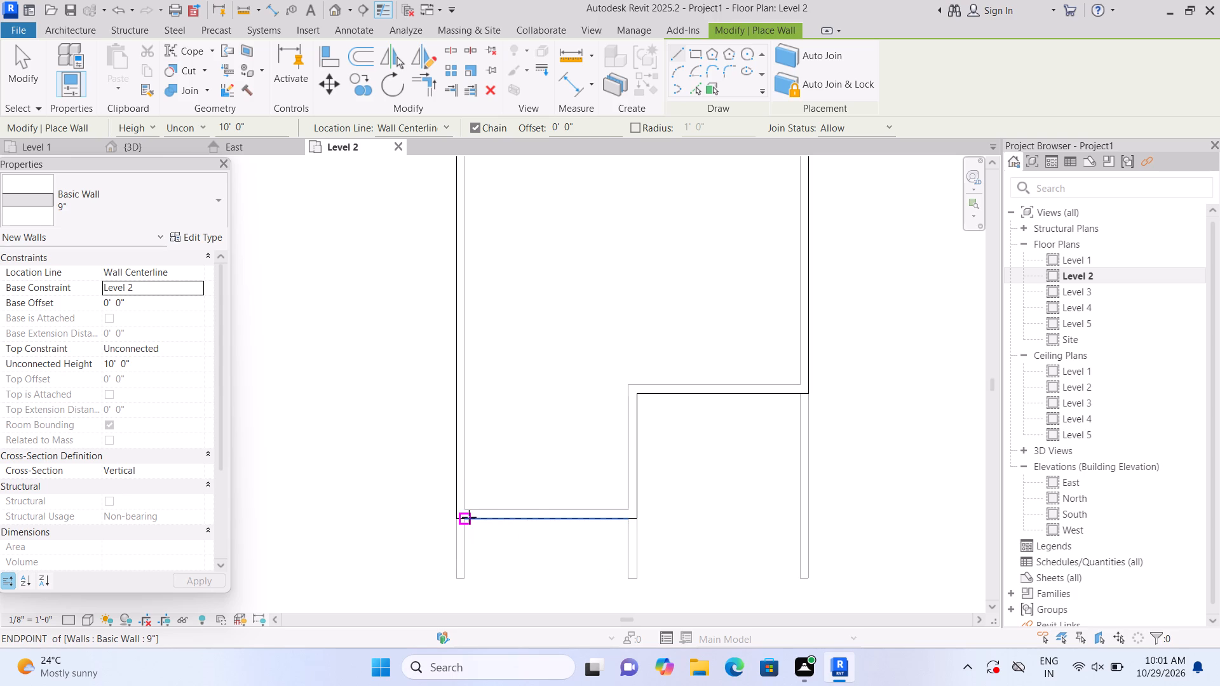
pyautogui.scroll(7, 464, 513)
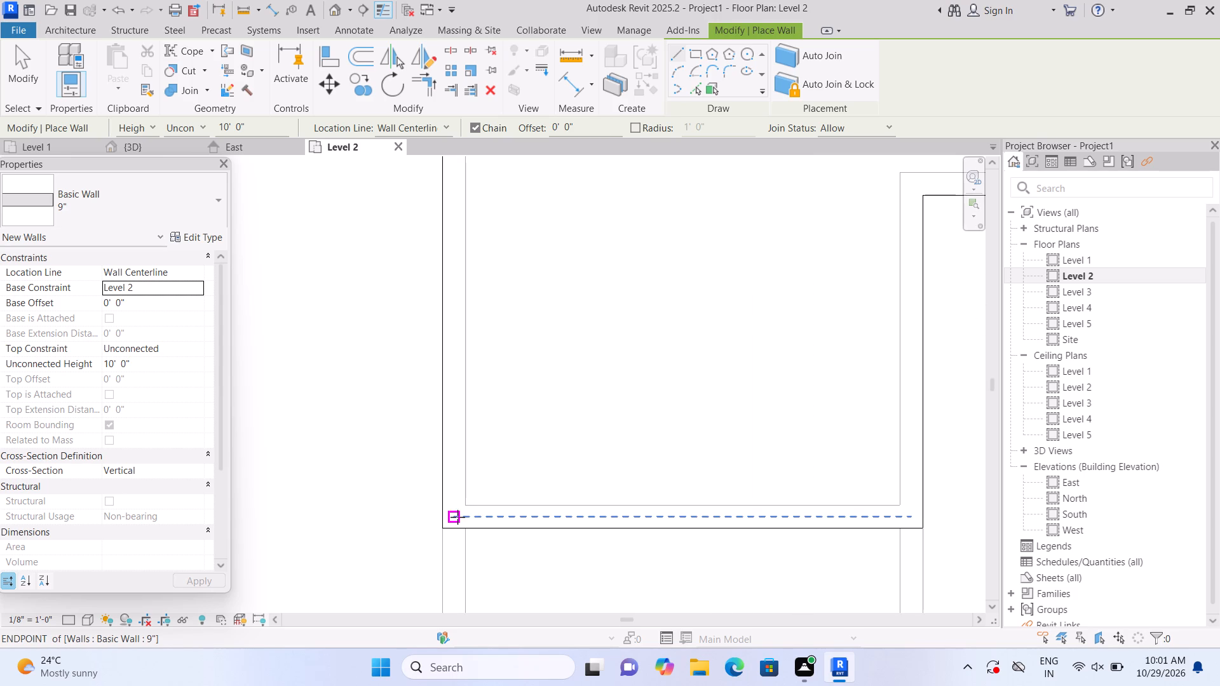
pyautogui.click(456, 517)
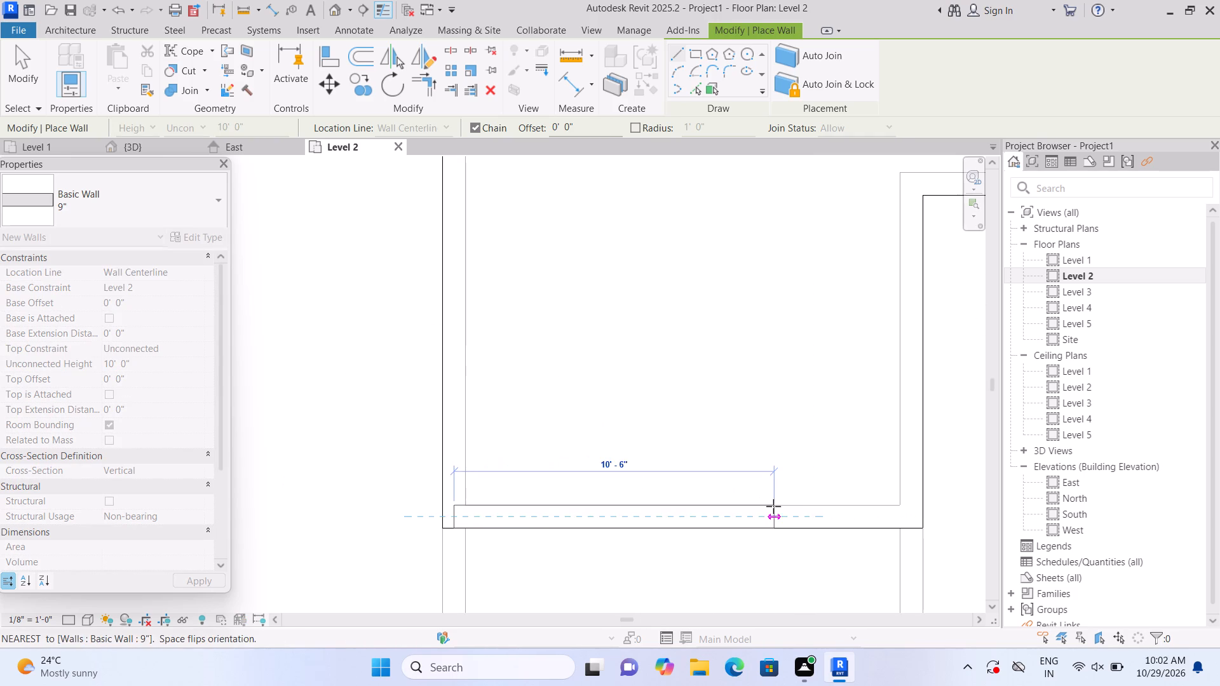
pyautogui.moveTo(818, 513); pyautogui.dragTo(628, 550, button='middle')
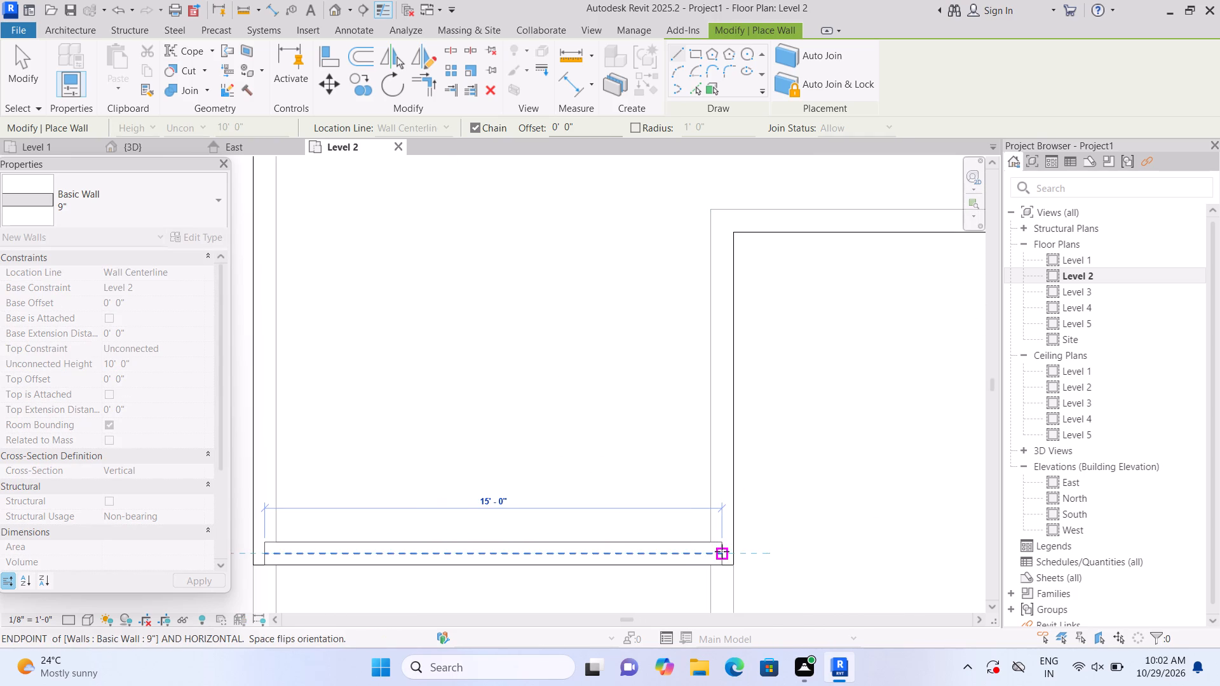
pyautogui.click(738, 552)
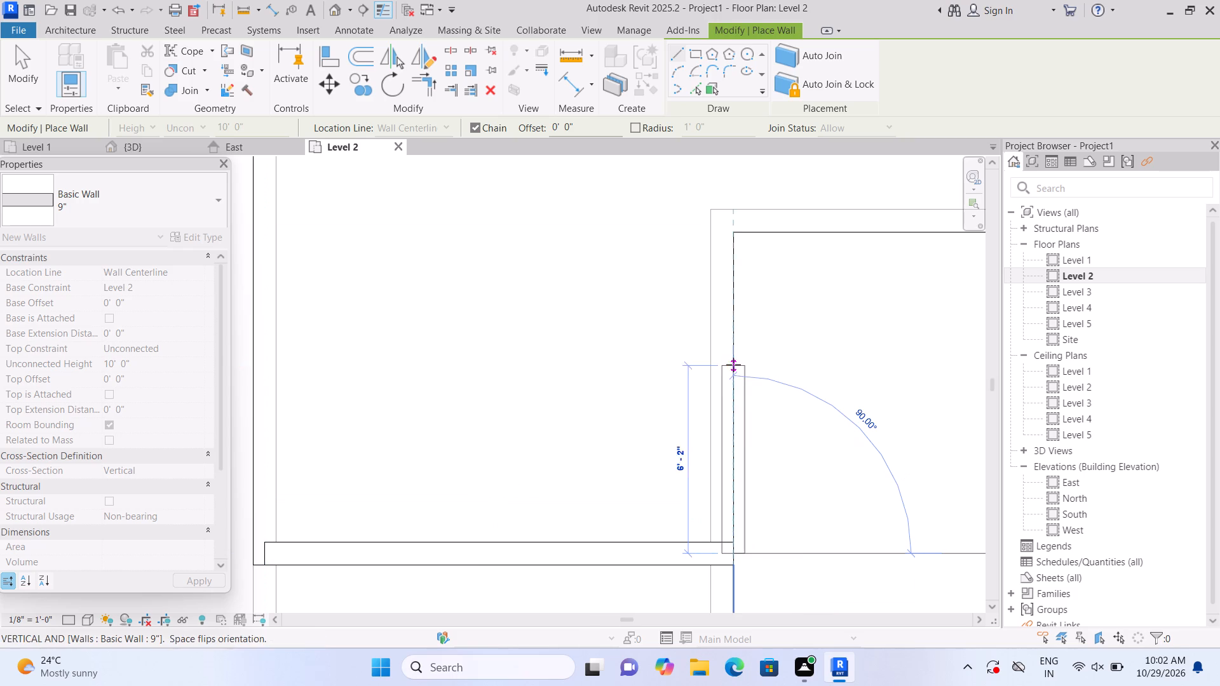
pyautogui.press('space')
pyautogui.press('Escape')
# Draw the two 9" walls of the front corner notch, following the wall centerlines below out to the long east wall.
pyautogui.click(721, 551)
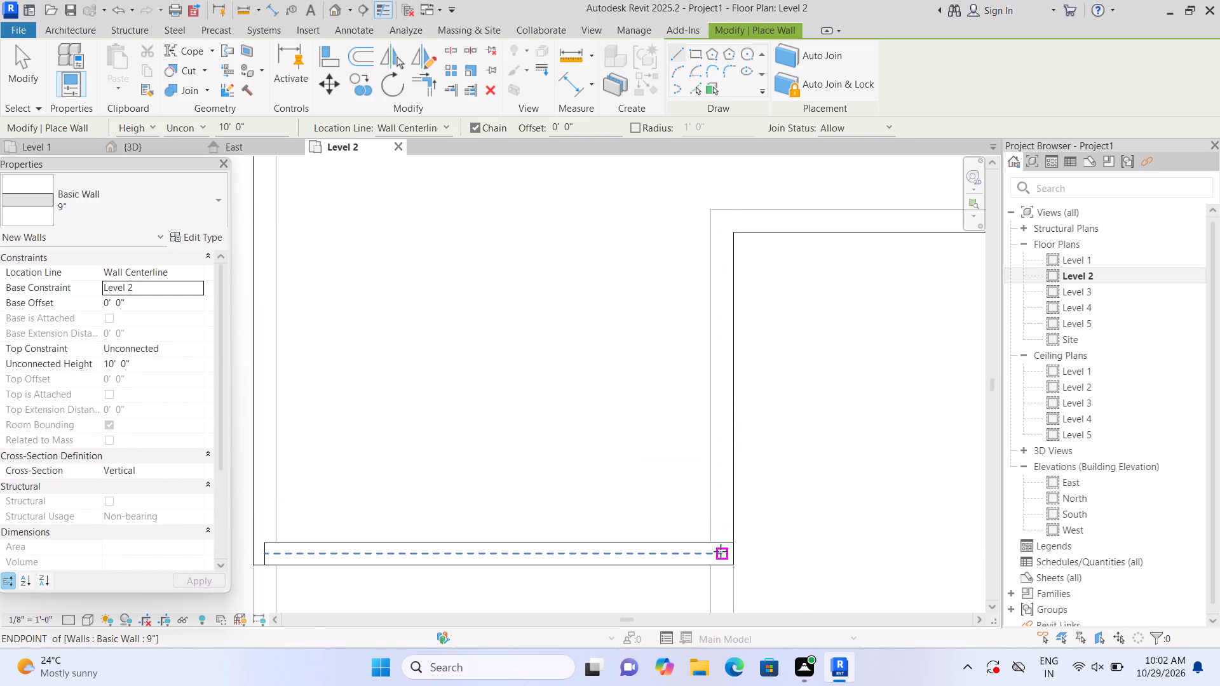
pyautogui.click(720, 224)
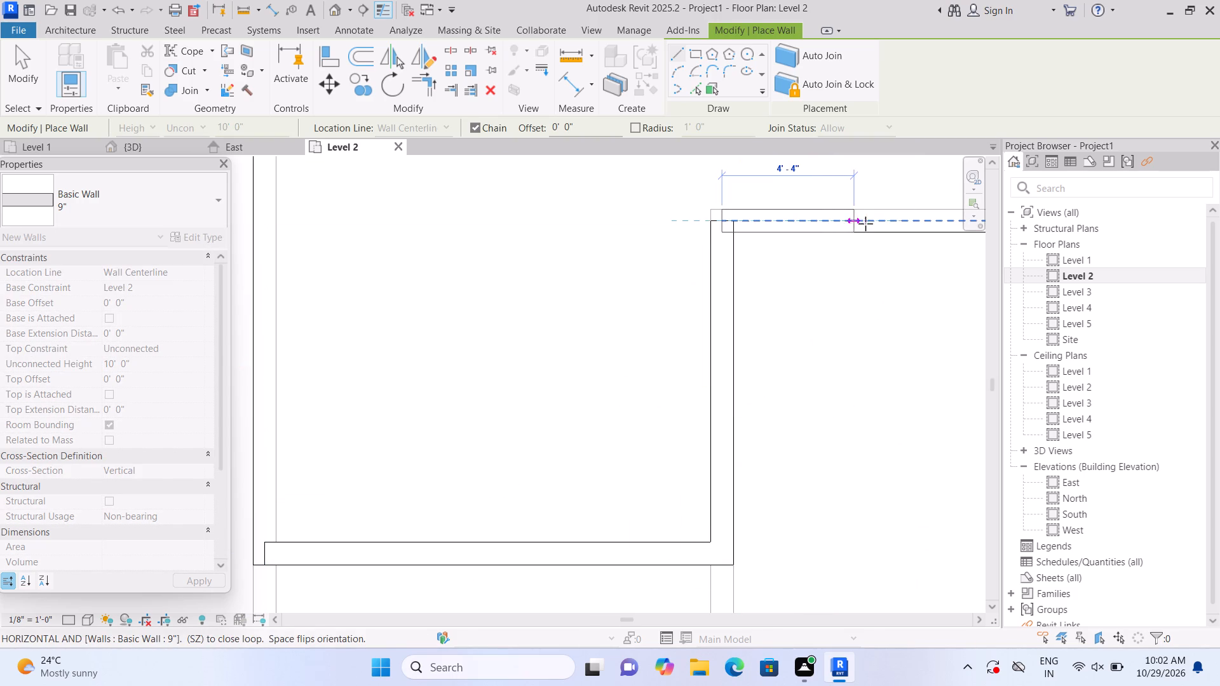
pyautogui.moveTo(865, 224); pyautogui.dragTo(575, 255, button='middle')
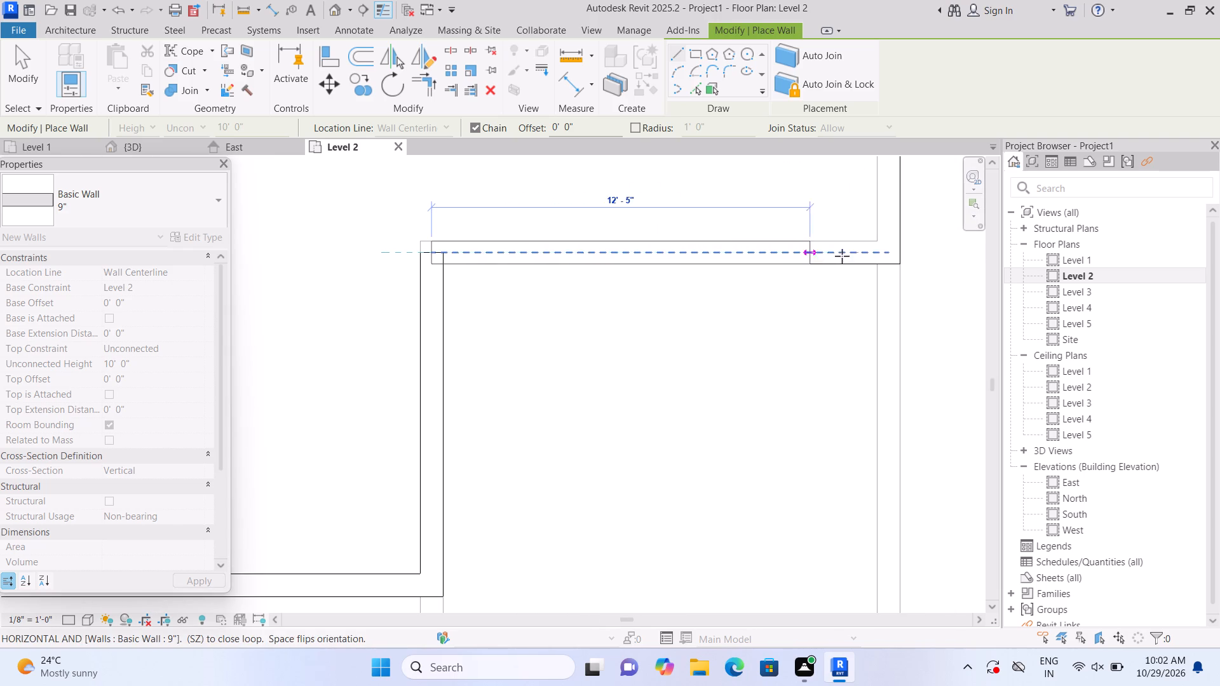
pyautogui.click(883, 255)
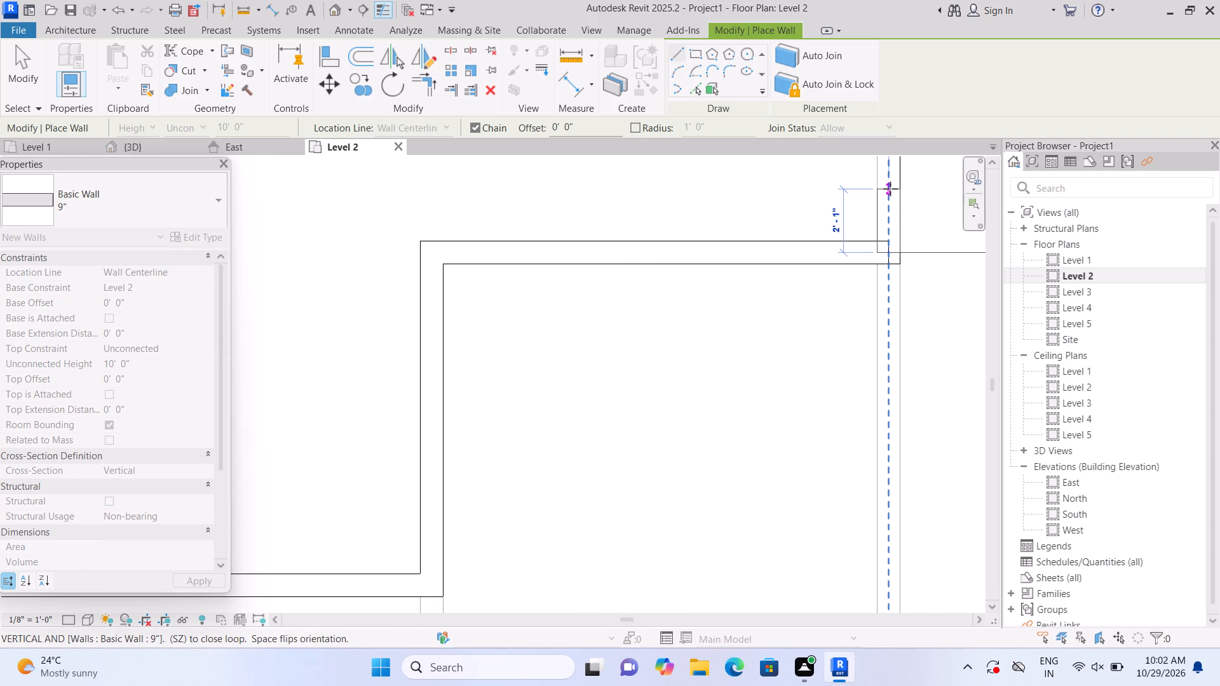
# Continue the 9" wall chain along the long east side up to the building's rear corner centerline.
pyautogui.moveTo(890, 189); pyautogui.dragTo(888, 376, button='middle')
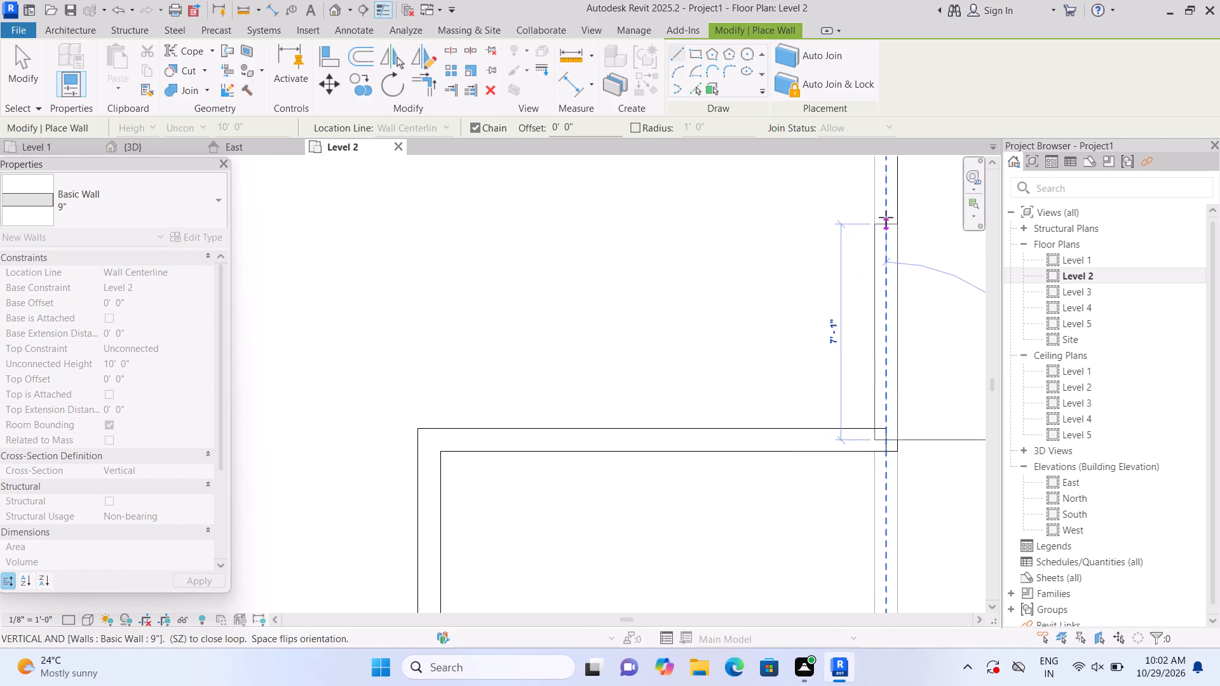
pyautogui.moveTo(886, 213); pyautogui.dragTo(879, 492, button='middle')
pyautogui.scroll(1, 879, 471)
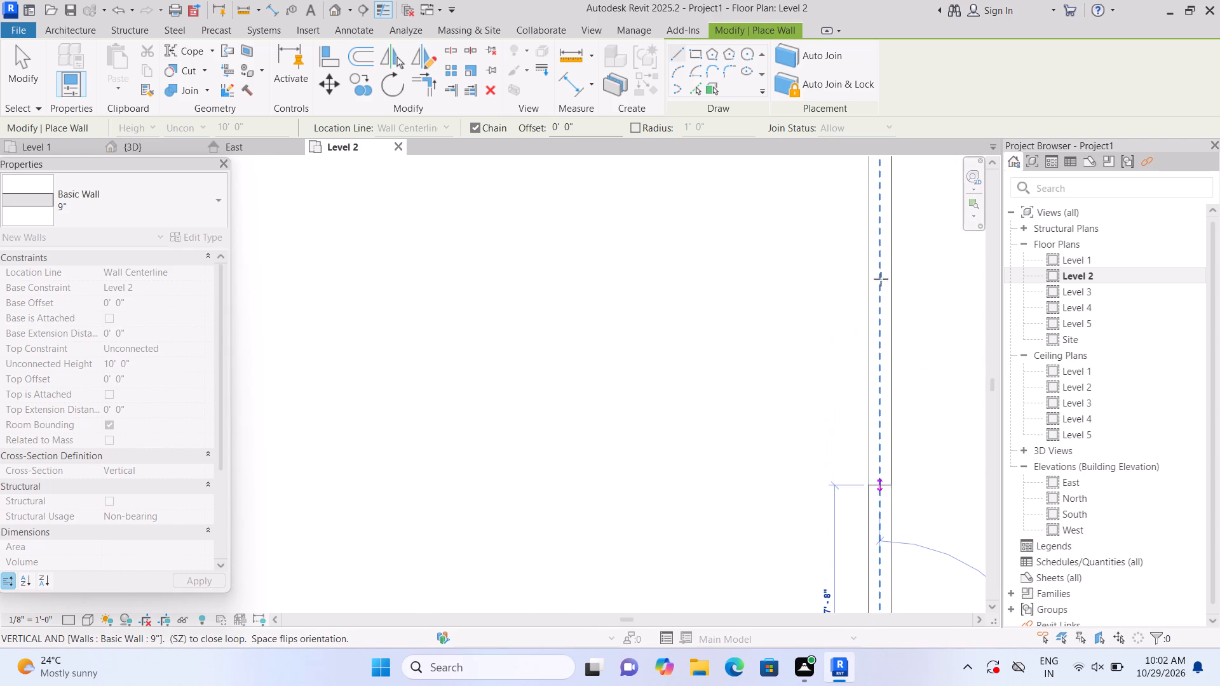
pyautogui.moveTo(879, 210); pyautogui.dragTo(875, 300, button='middle')
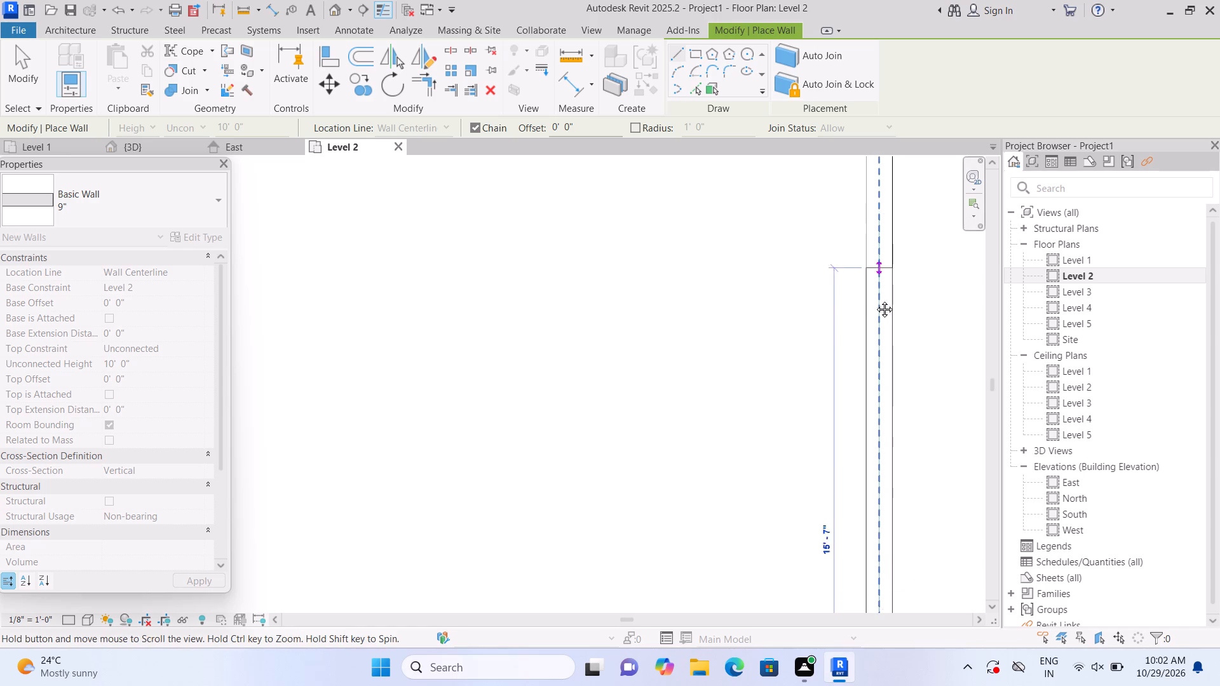
pyautogui.moveTo(875, 300); pyautogui.dragTo(867, 461, button='middle')
pyautogui.moveTo(880, 201); pyautogui.dragTo(869, 508, button='middle')
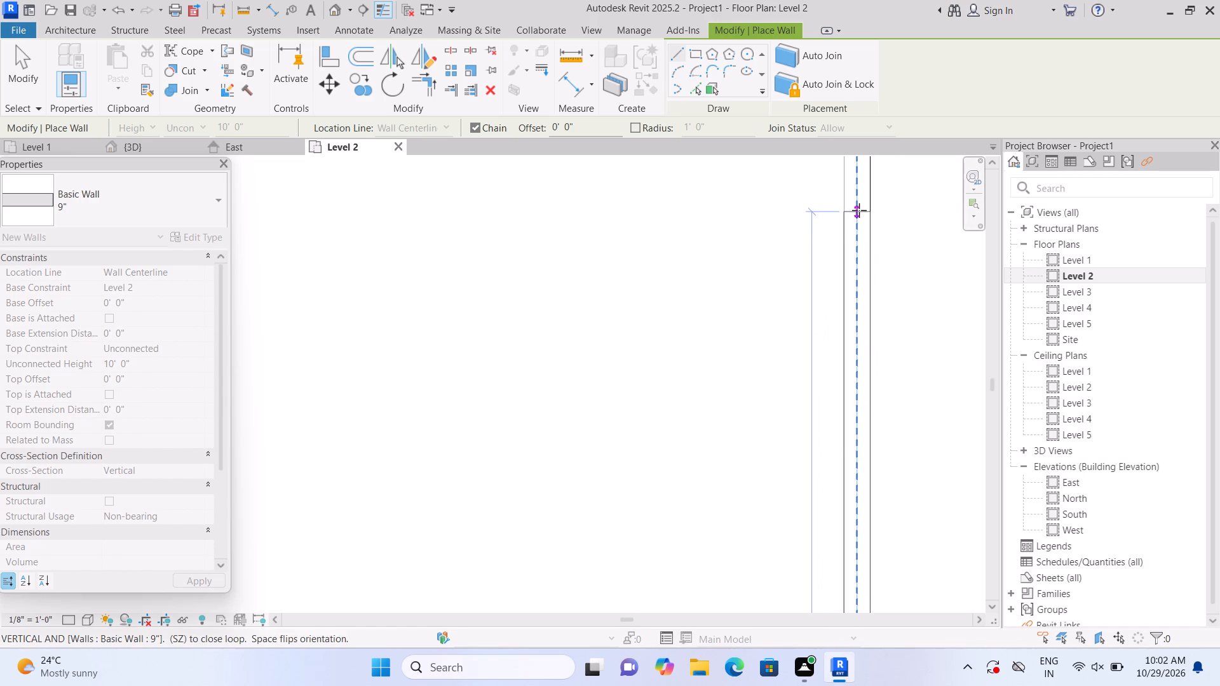
pyautogui.moveTo(858, 210); pyautogui.dragTo(826, 466, button='middle')
pyautogui.moveTo(832, 203); pyautogui.dragTo(823, 246, button='middle')
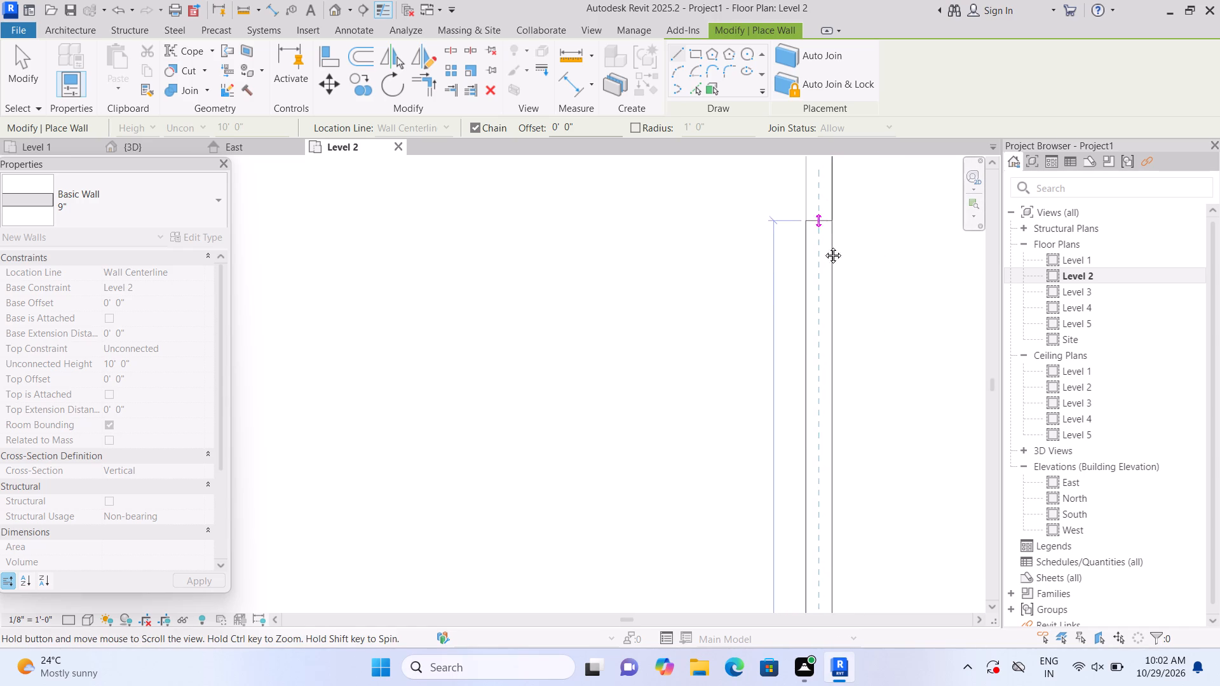
pyautogui.moveTo(823, 246); pyautogui.dragTo(794, 520, button='middle')
pyautogui.click(791, 419)
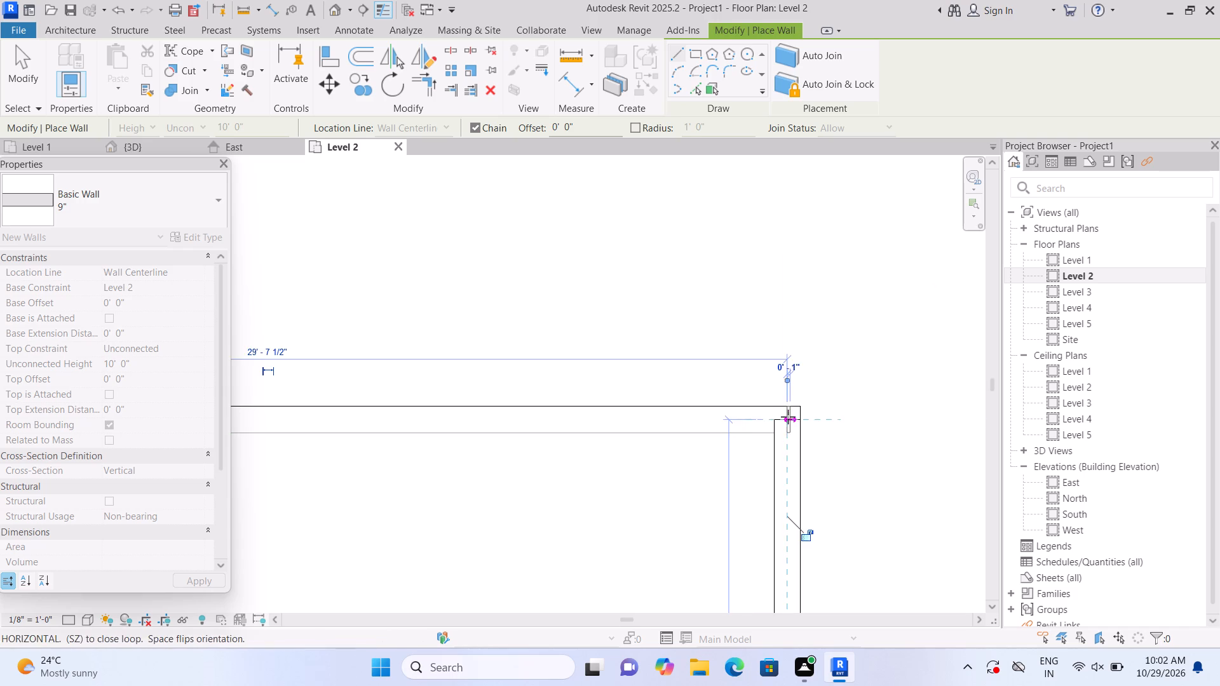
# Draw the rear 9" wall along the wall centerline below, from the east corner to the west corner.
pyautogui.moveTo(581, 420); pyautogui.dragTo(846, 429, button='middle')
pyautogui.moveTo(515, 431); pyautogui.dragTo(516, 431, button='middle')
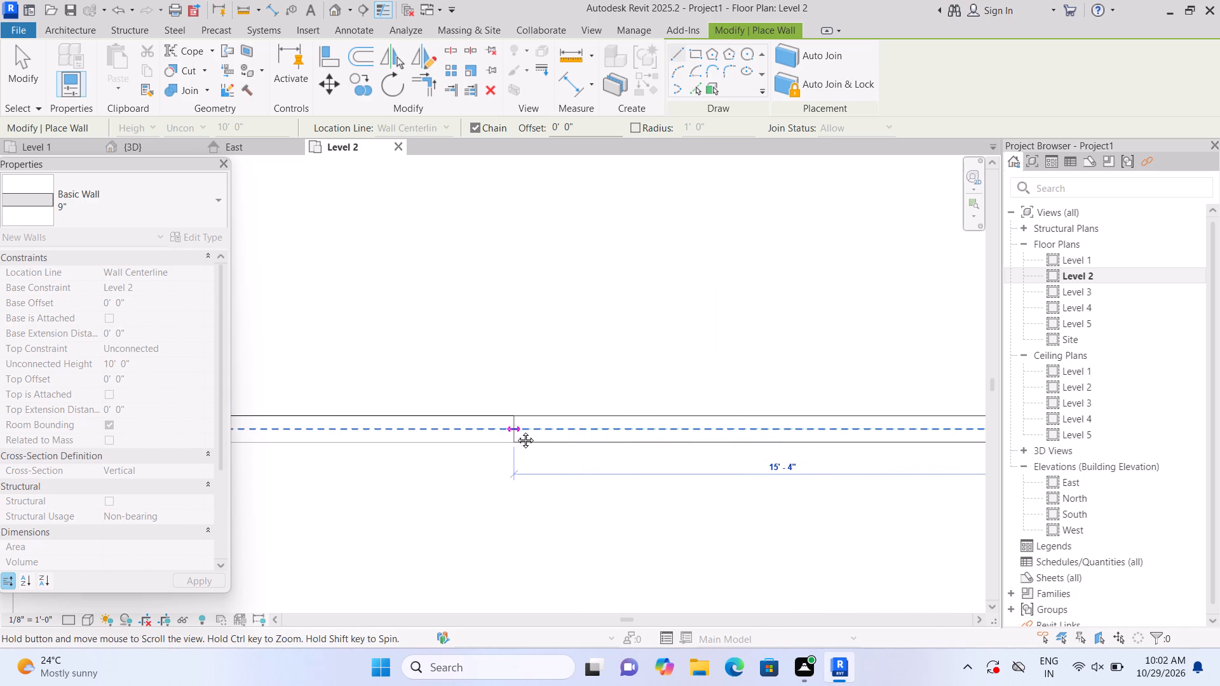
pyautogui.moveTo(516, 431); pyautogui.dragTo(870, 438, button='middle')
pyautogui.moveTo(564, 438); pyautogui.dragTo(566, 439, button='middle')
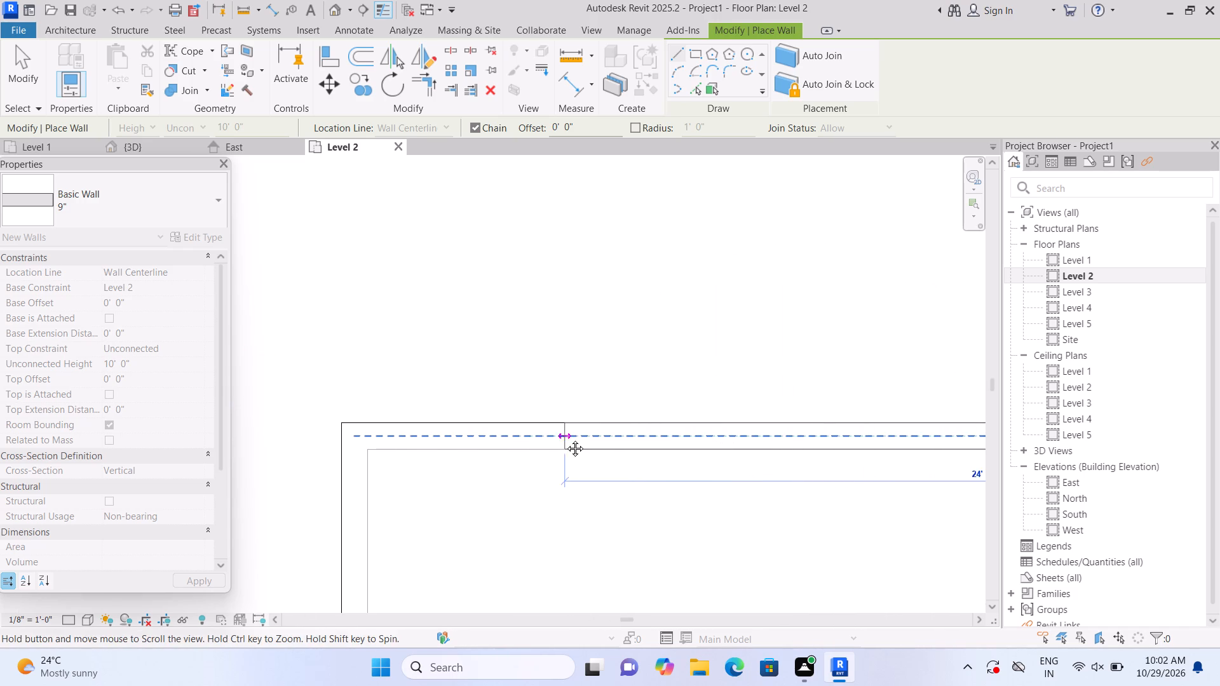
pyautogui.moveTo(566, 439); pyautogui.dragTo(789, 445, button='middle')
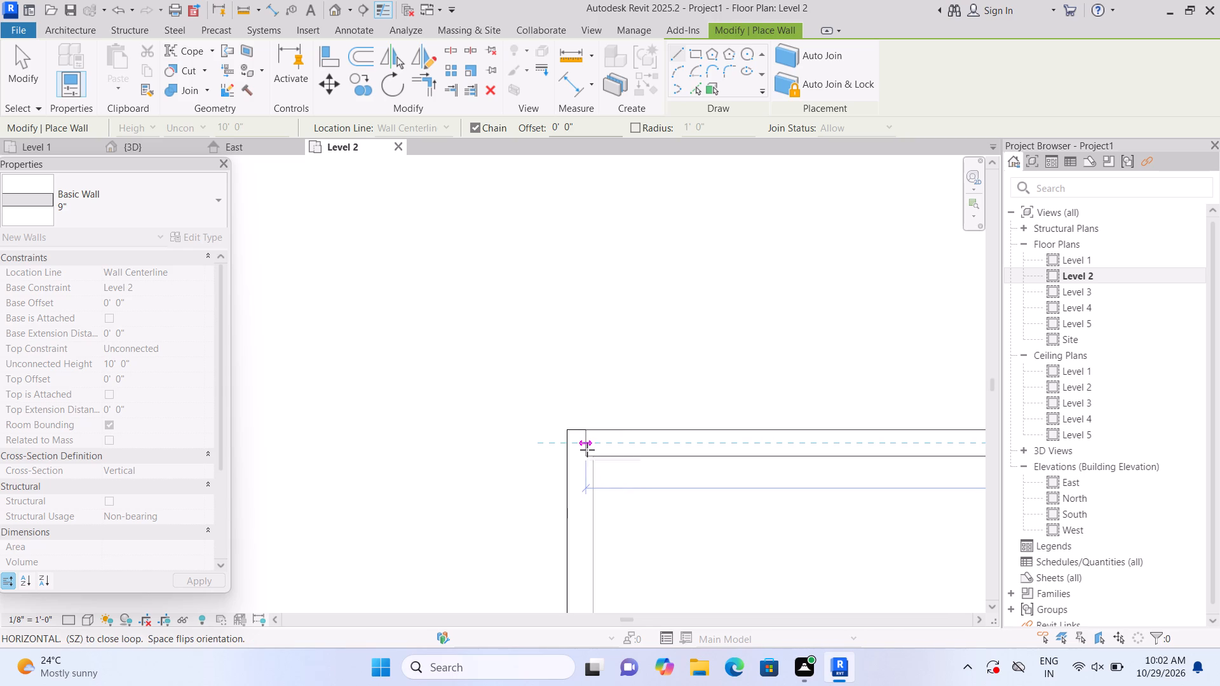
pyautogui.click(583, 450)
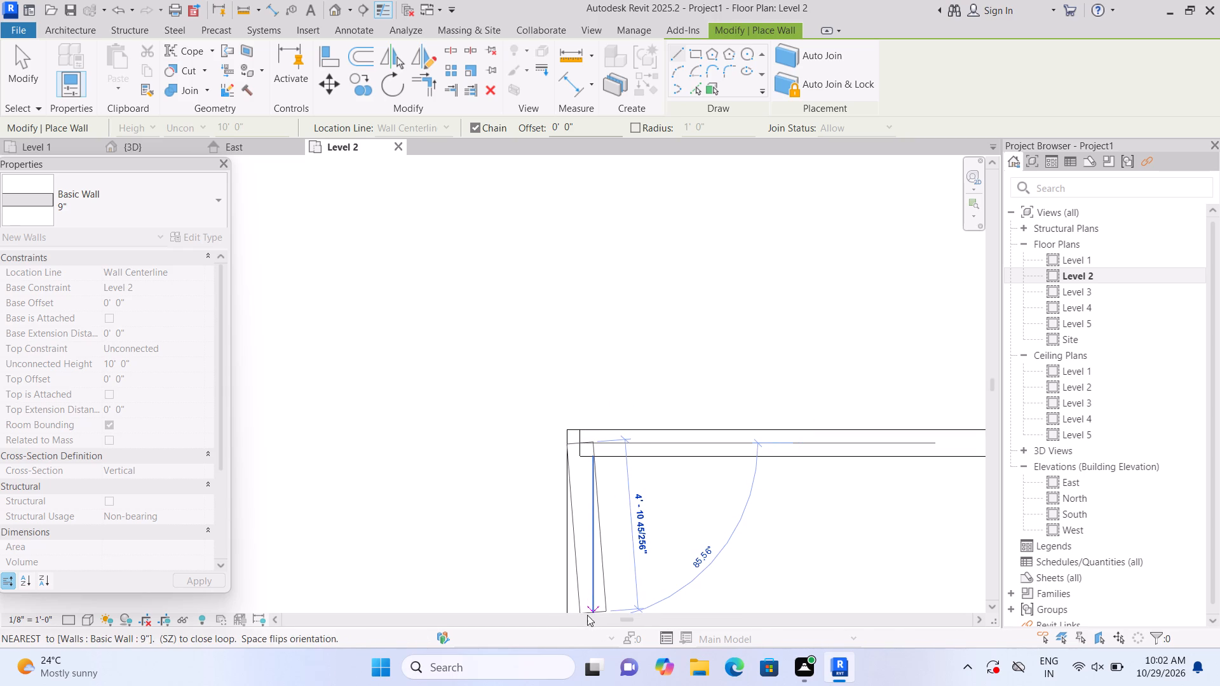
# Draw the long west 9" wall down to the start of the front wall, closing the Level 2 perimeter.
pyautogui.moveTo(576, 617); pyautogui.dragTo(566, 507, button='middle')
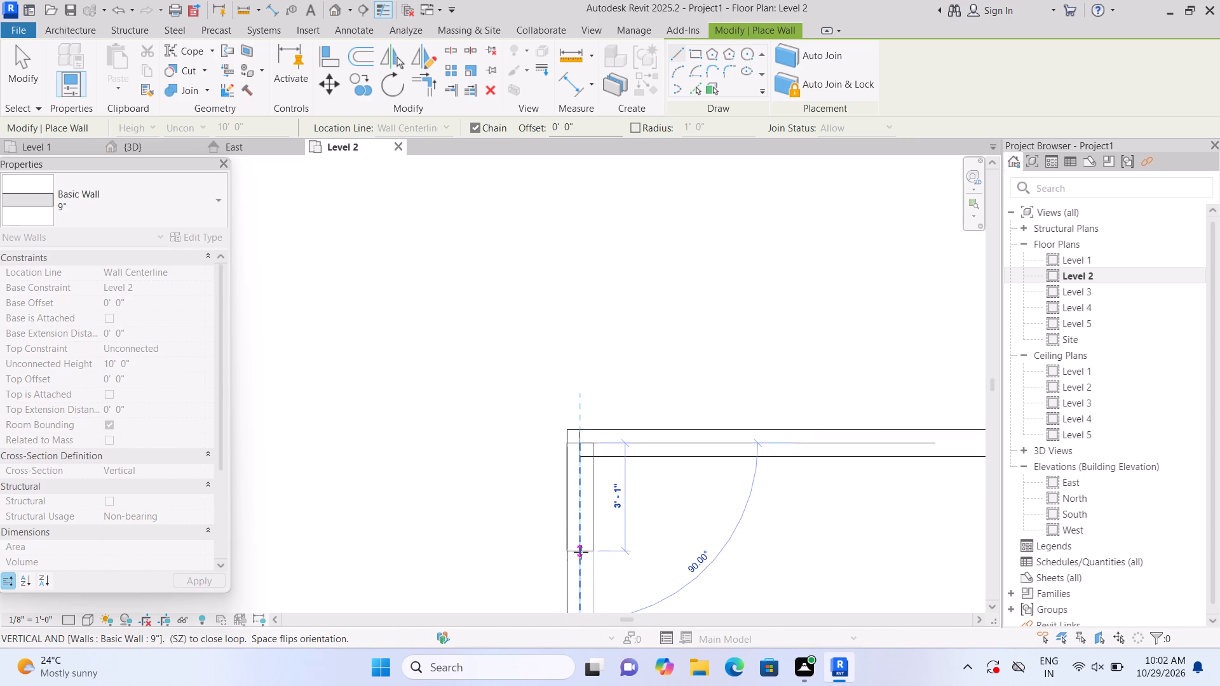
pyautogui.moveTo(581, 552); pyautogui.dragTo(581, 378, button='middle')
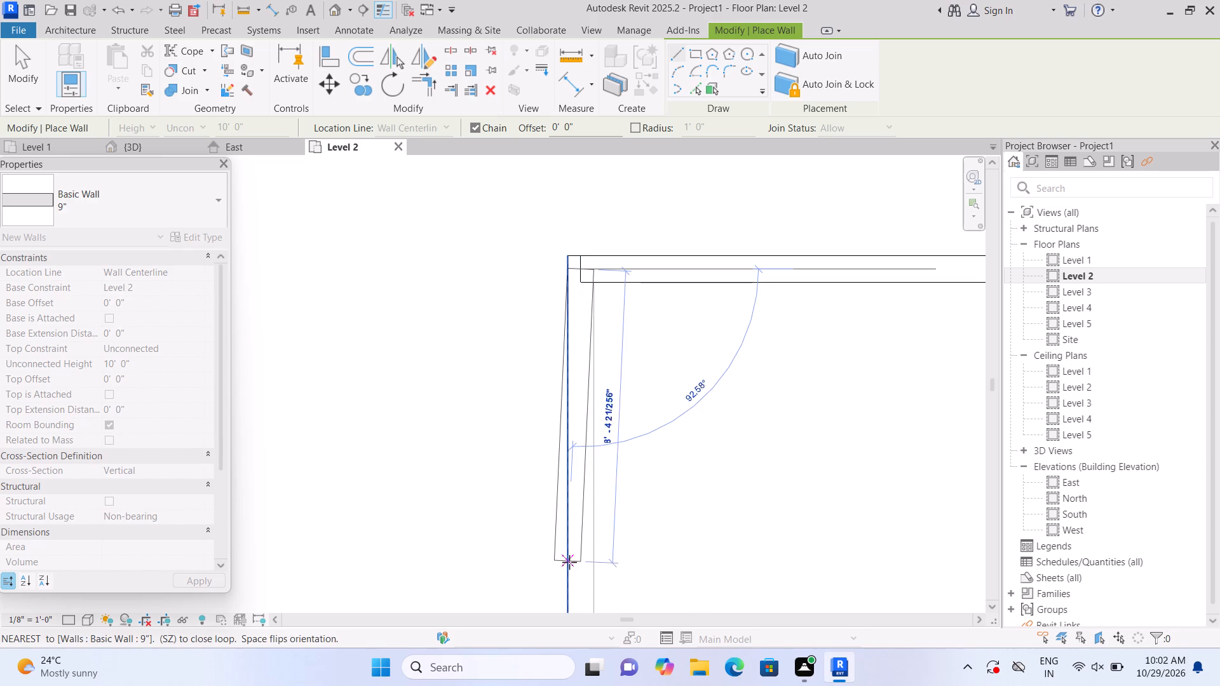
pyautogui.moveTo(585, 579); pyautogui.dragTo(597, 359, button='middle')
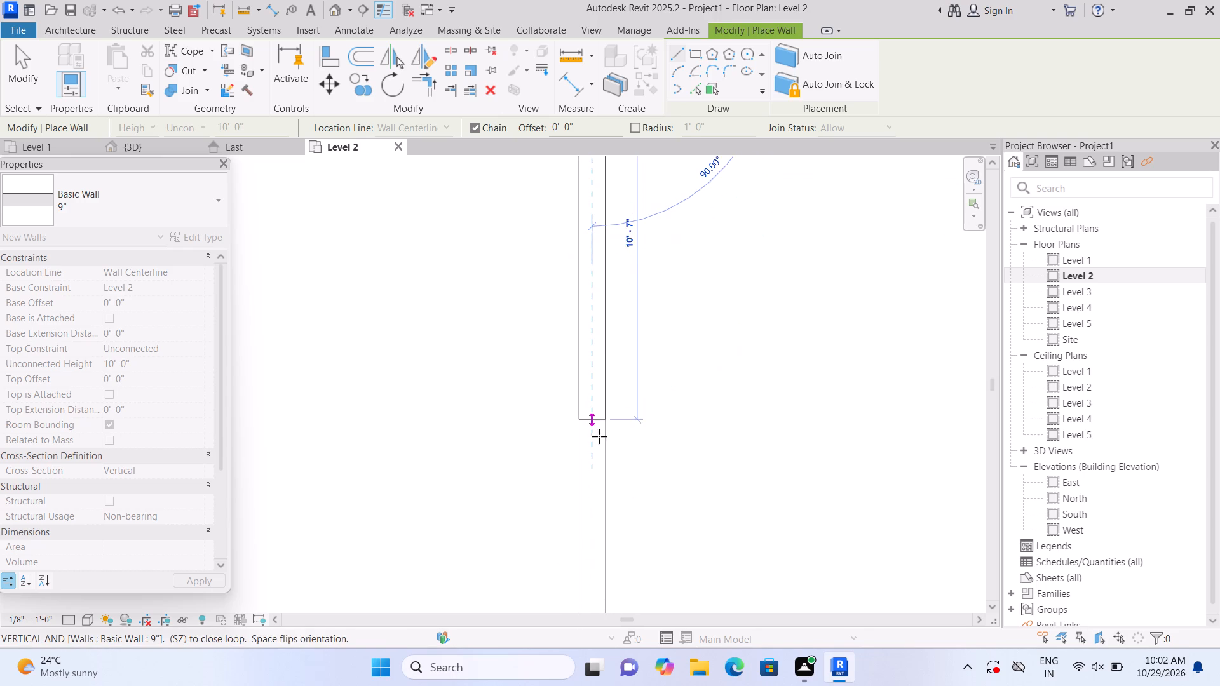
pyautogui.moveTo(595, 518); pyautogui.dragTo(593, 295, button='middle')
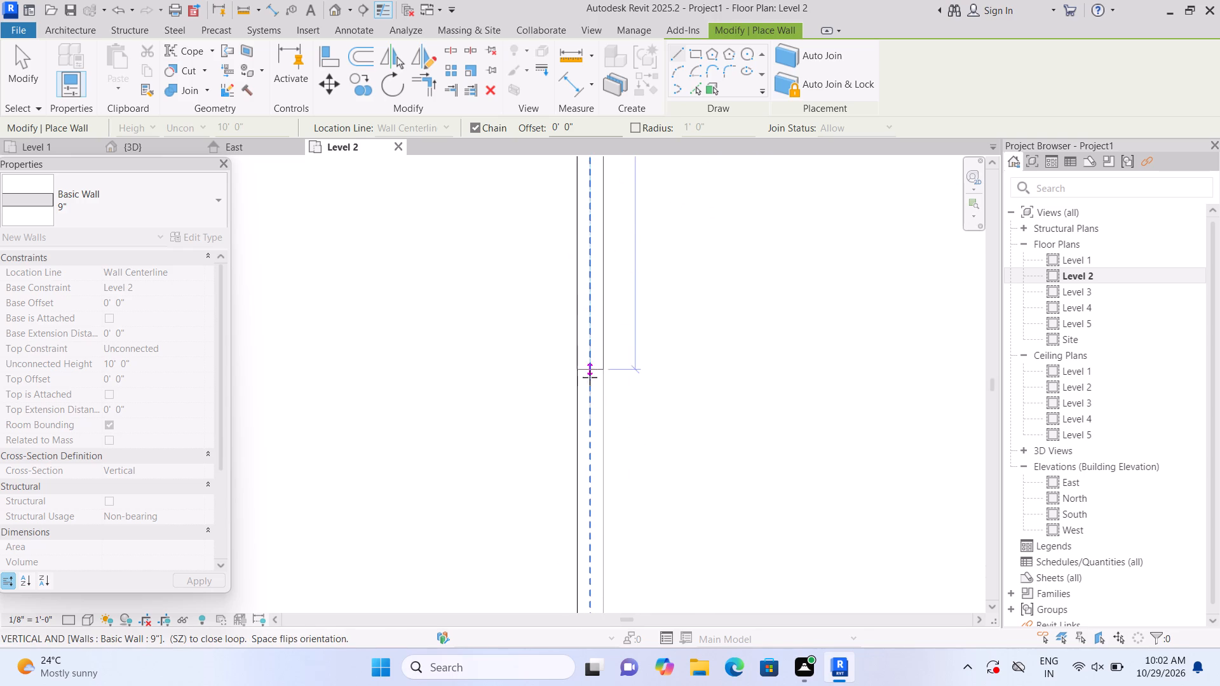
pyautogui.moveTo(586, 493); pyautogui.dragTo(586, 266, button='middle')
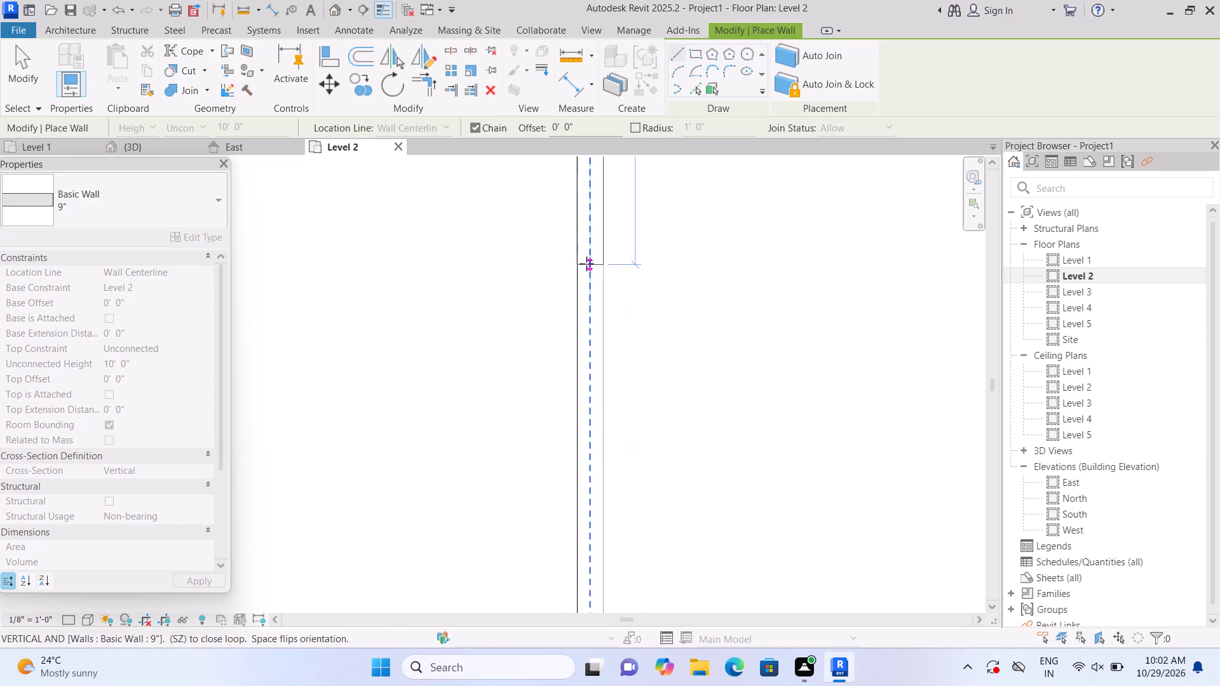
pyautogui.moveTo(587, 446); pyautogui.dragTo(574, 222, button='middle')
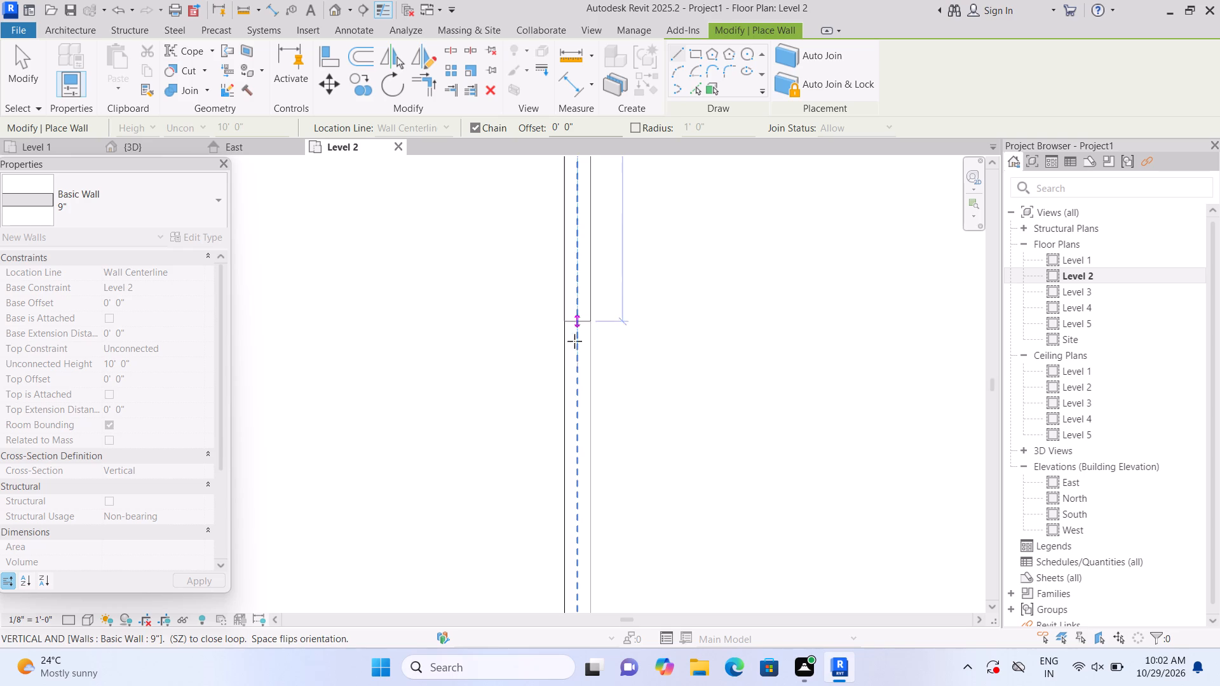
pyautogui.moveTo(569, 436); pyautogui.dragTo(569, 213, button='middle')
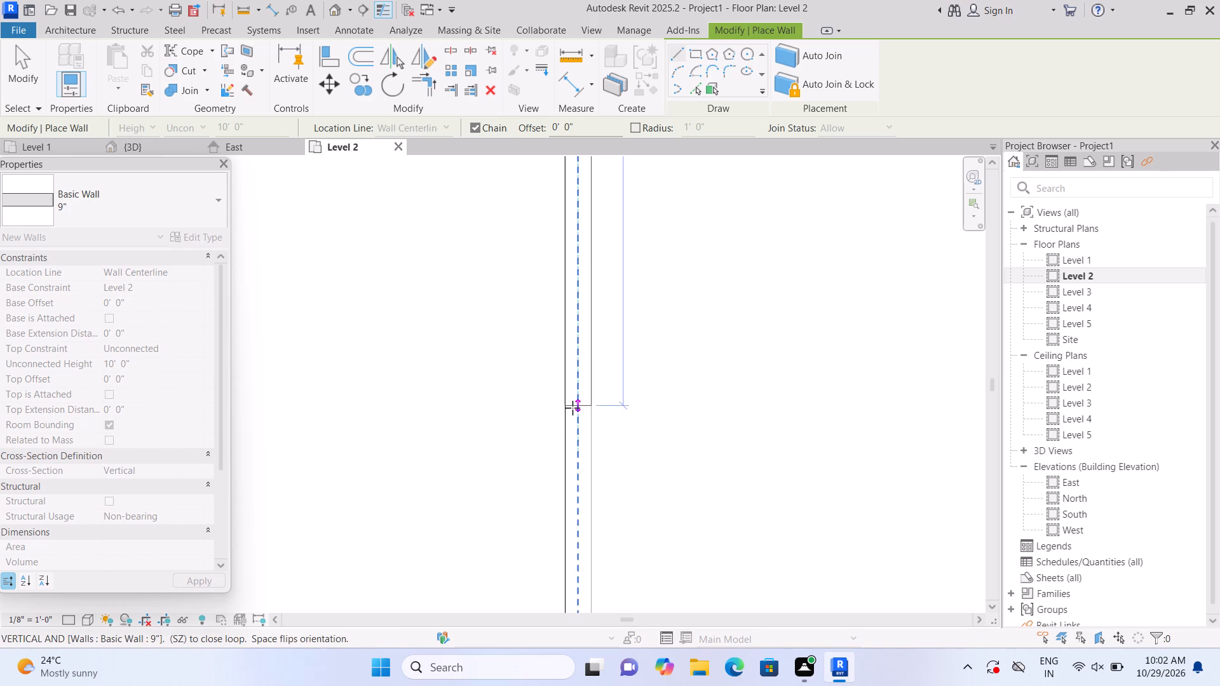
pyautogui.moveTo(574, 403); pyautogui.dragTo(579, 191, button='middle')
pyautogui.moveTo(582, 417); pyautogui.dragTo(570, 178, button='middle')
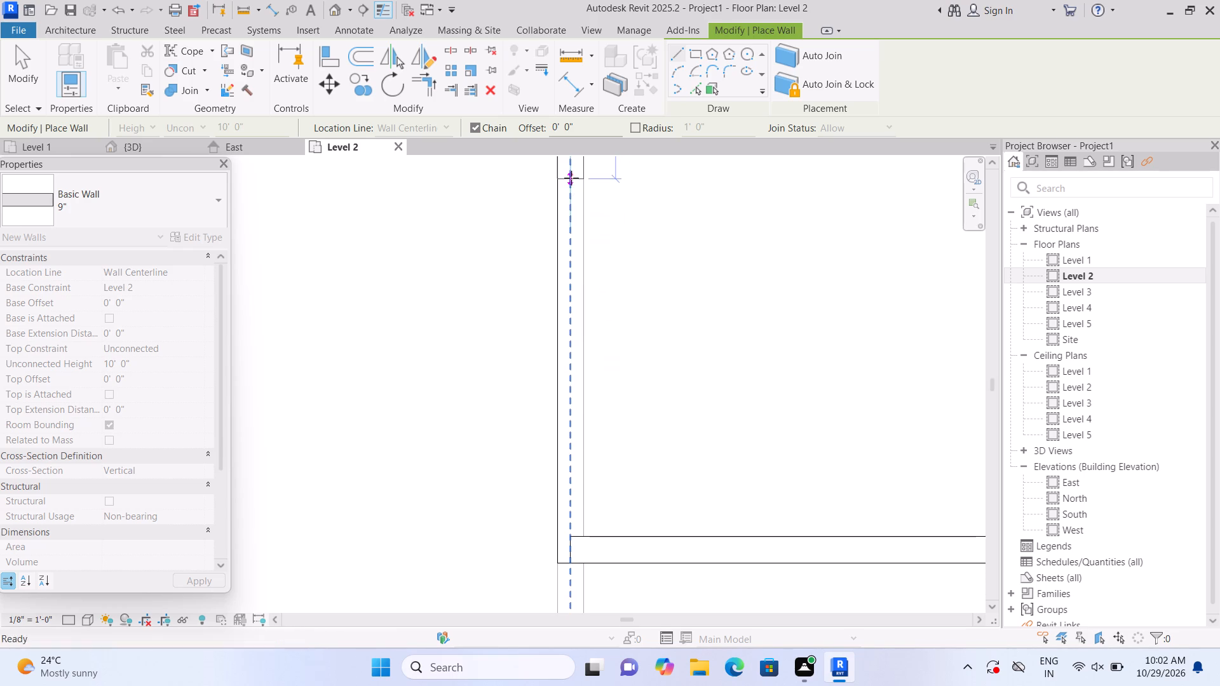
pyautogui.click(565, 550)
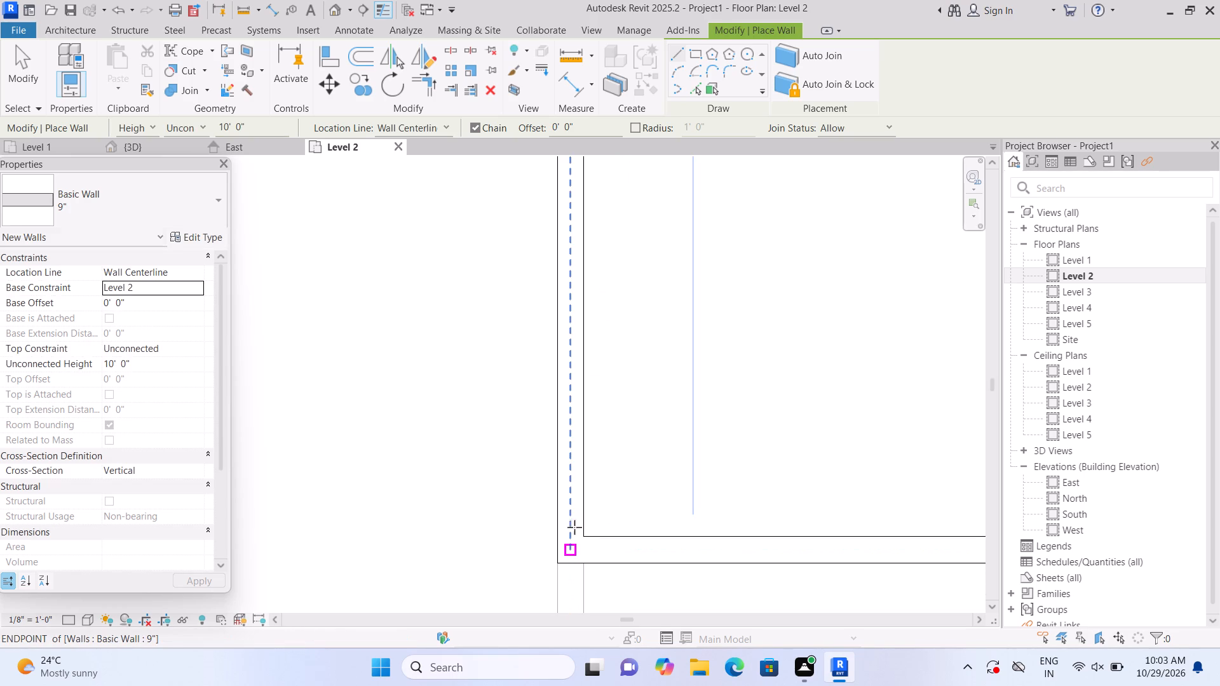
pyautogui.press('Escape')
# Examine the new upper-storey walls in the default 3D view, including the front side, and return to the Level 2 floor plan.
pyautogui.scroll(-3, 599, 490)
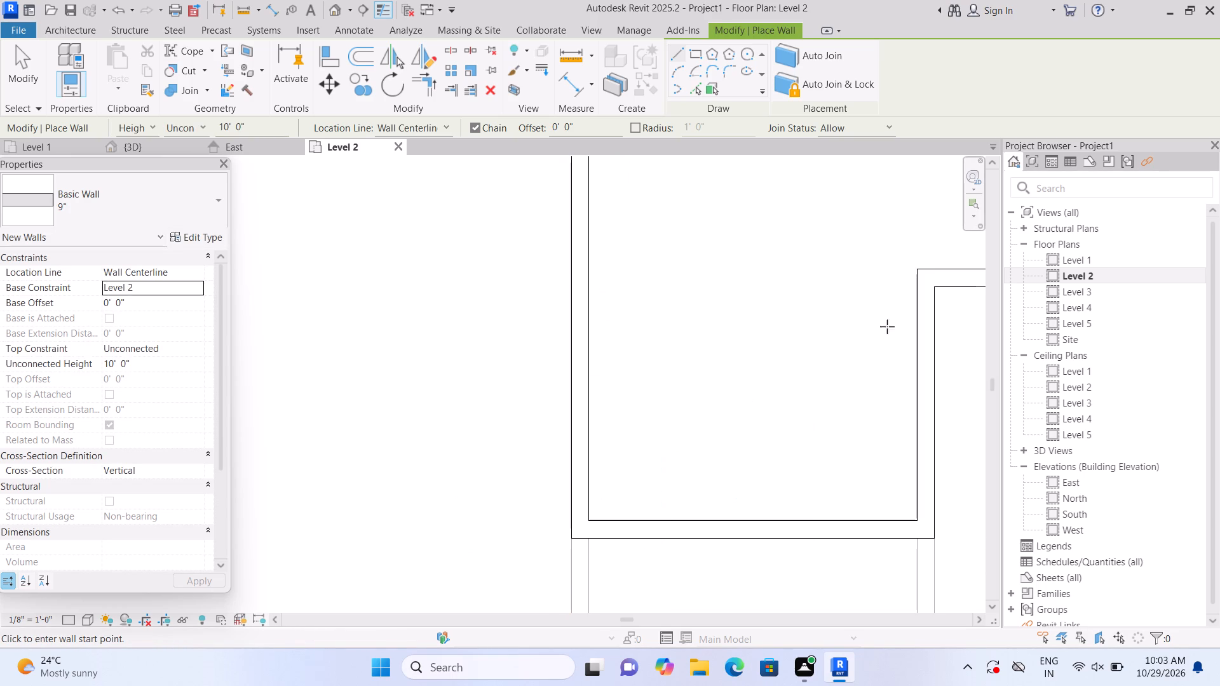
pyautogui.click(330, 11)
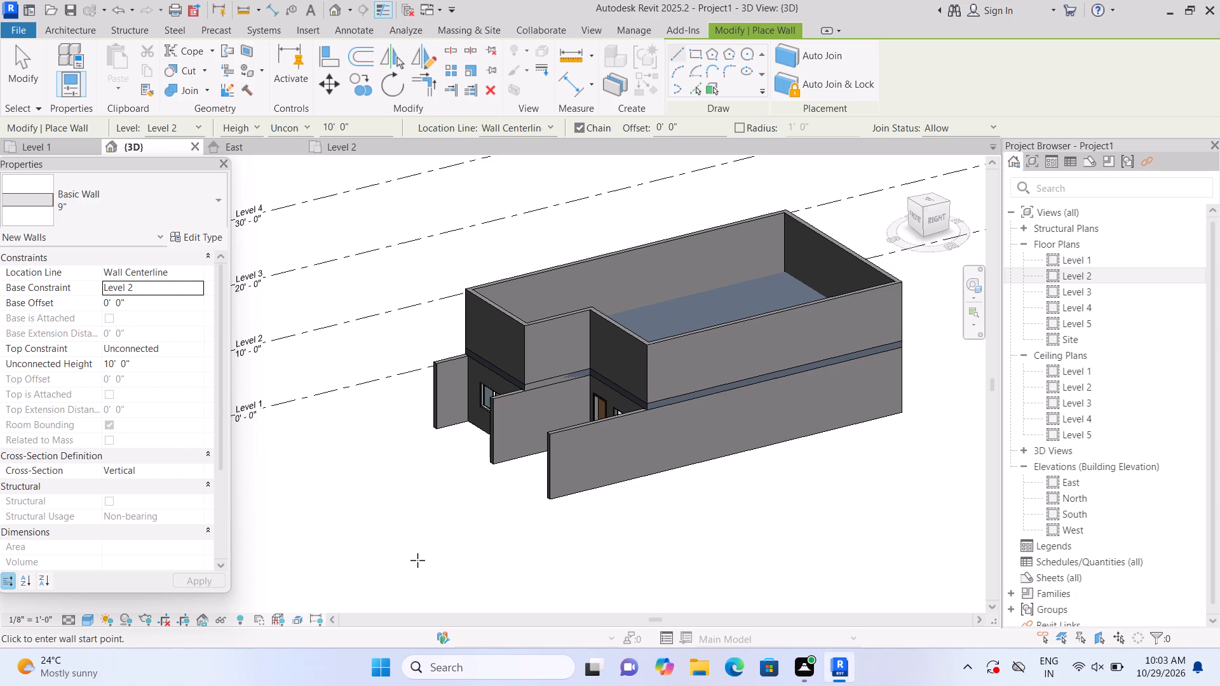
pyautogui.keyDown('shift'); pyautogui.moveTo(358, 519); pyautogui.dragTo(461, 528, button='middle'); pyautogui.keyUp('shift')
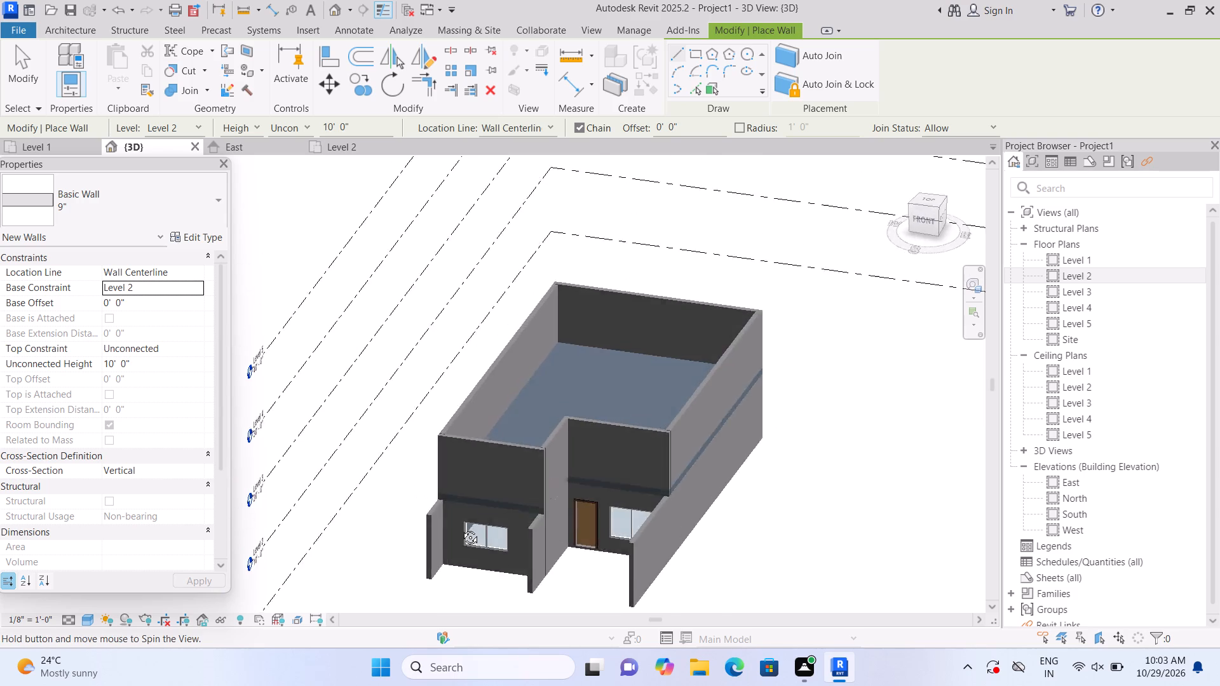
pyautogui.keyDown('shift'); pyautogui.moveTo(461, 528); pyautogui.dragTo(438, 504, button='middle'); pyautogui.keyUp('shift')
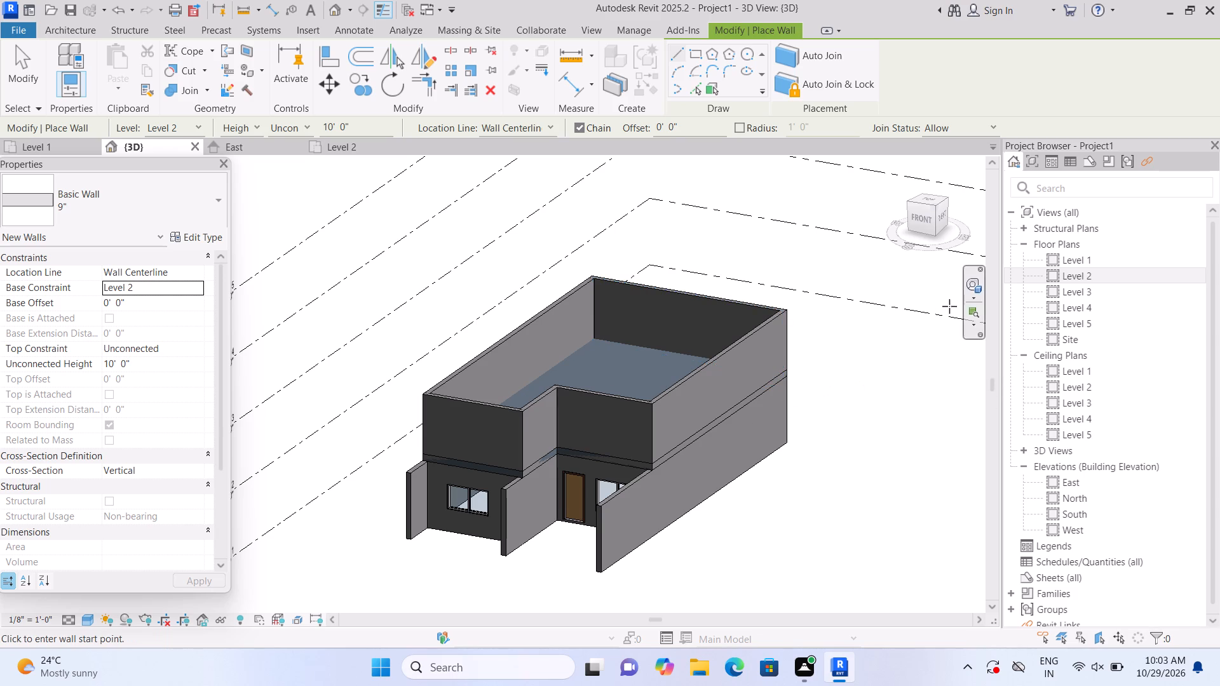
pyautogui.doubleClick(1055, 273)
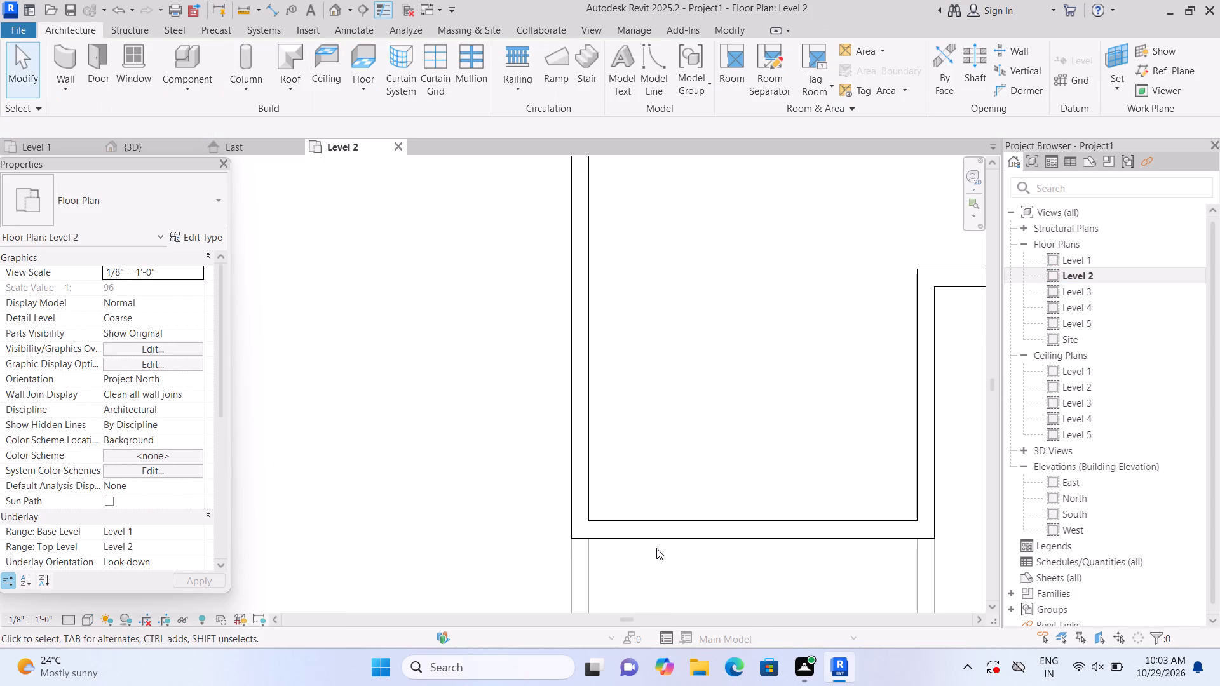
# Draw a Curtain Wall 1 segment about 6'-6" long within the front Level 2 wall, starting about 3'-6" from its west corner.
pyautogui.scroll(-10, 654, 540)
pyautogui.moveTo(652, 575); pyautogui.dragTo(585, 563, button='middle')
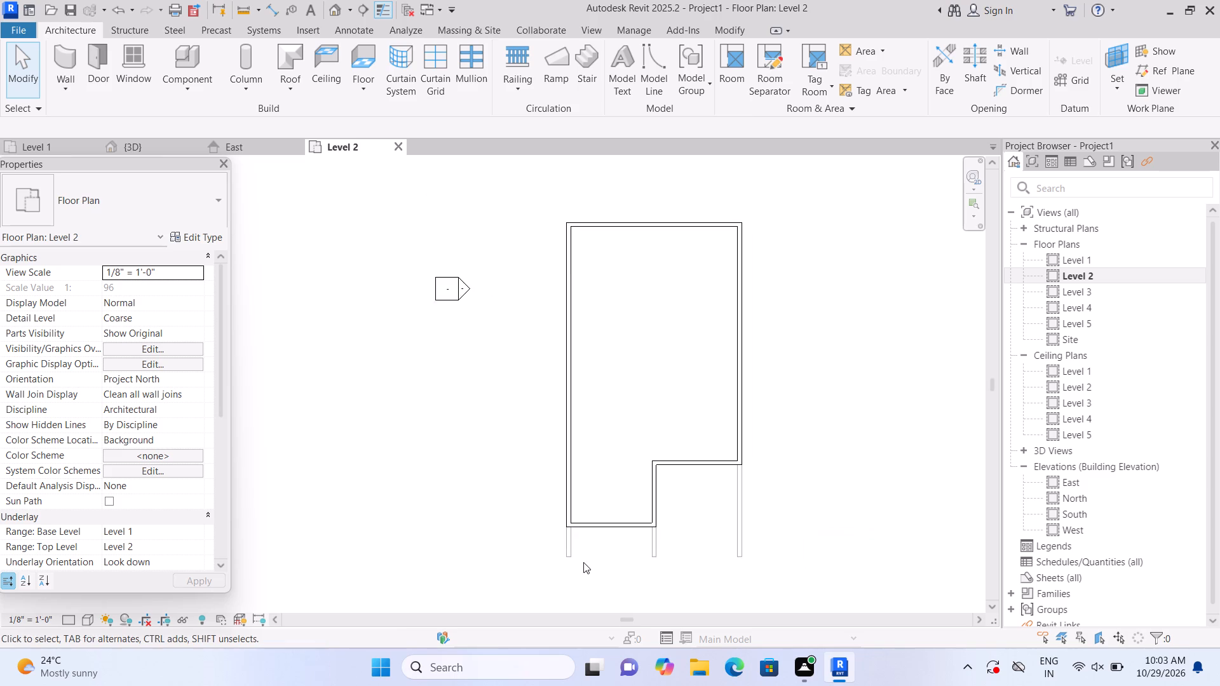
pyautogui.scroll(2, 595, 549)
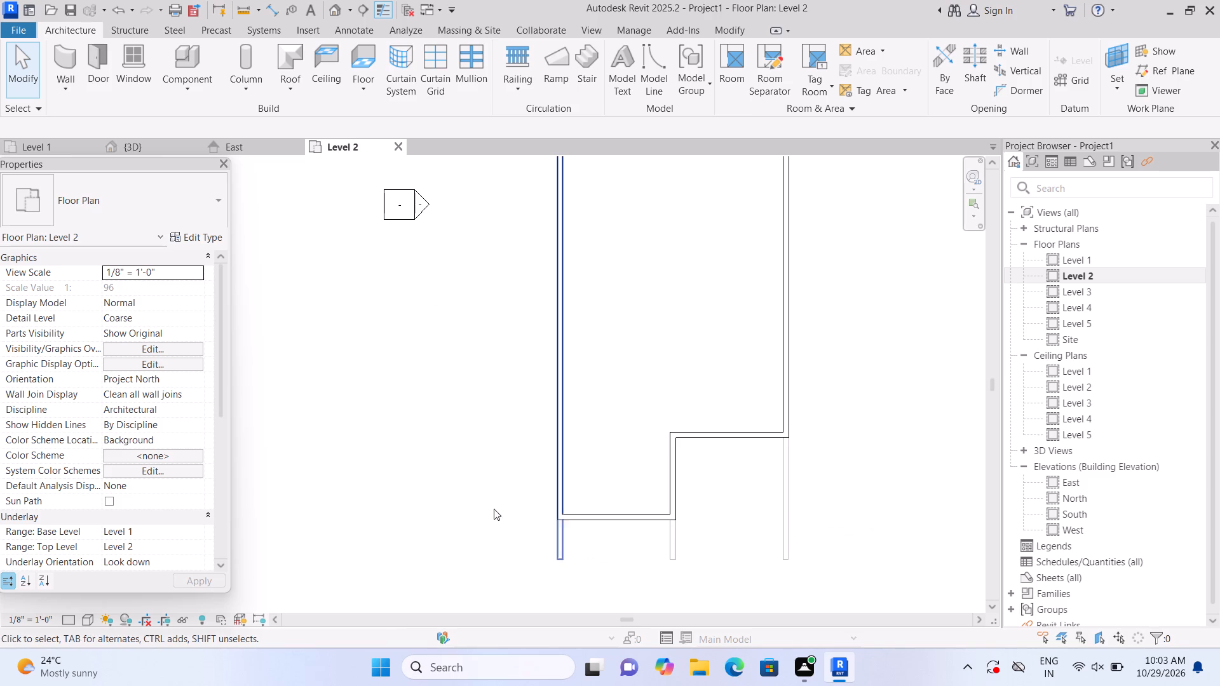
pyautogui.click(72, 59)
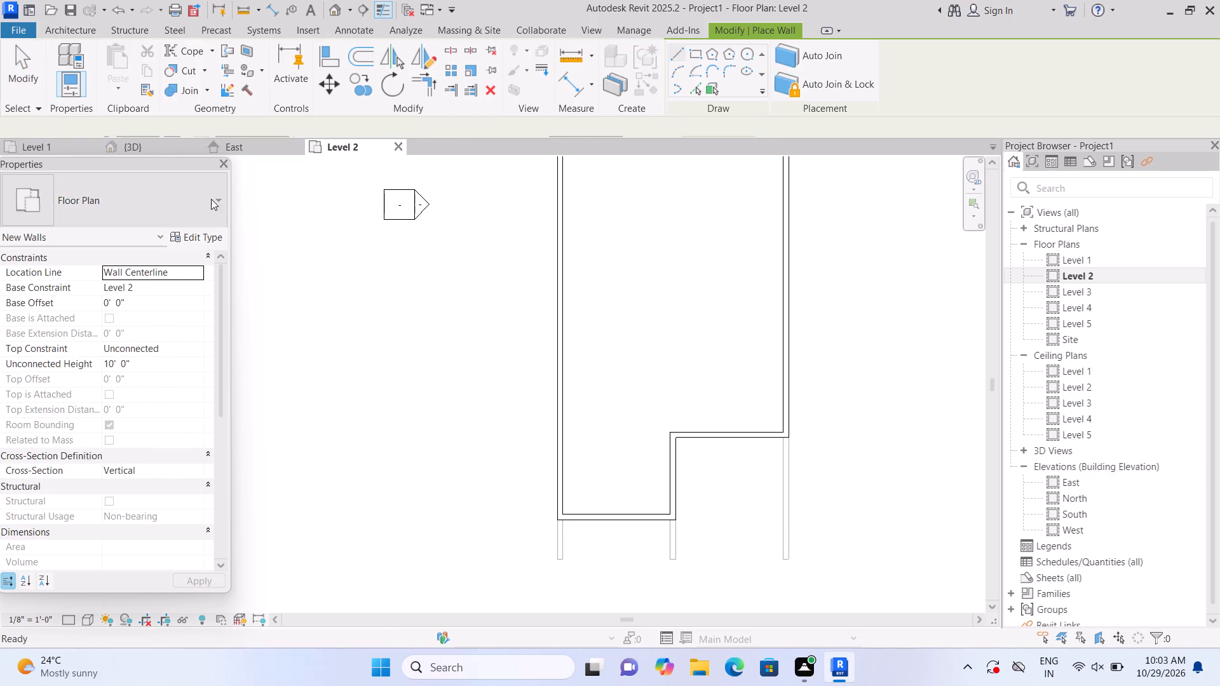
pyautogui.click(226, 199)
pyautogui.scroll(-5, 171, 429)
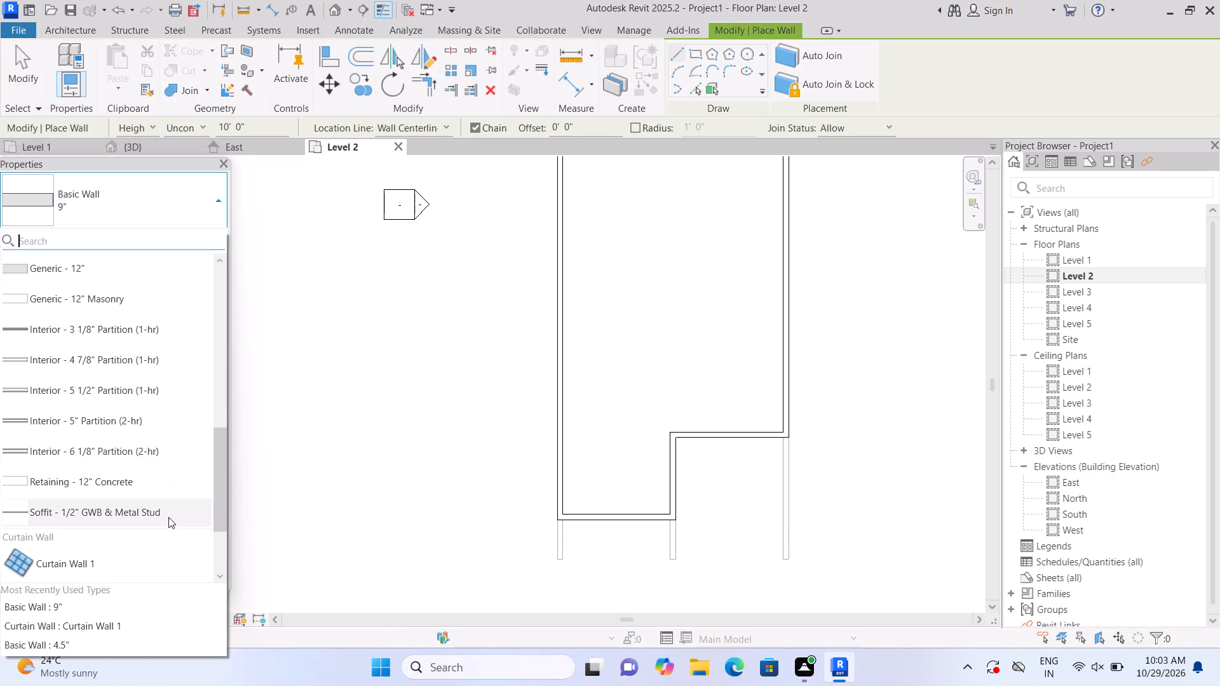
pyautogui.click(166, 558)
pyautogui.moveTo(598, 584); pyautogui.dragTo(505, 594, button='middle')
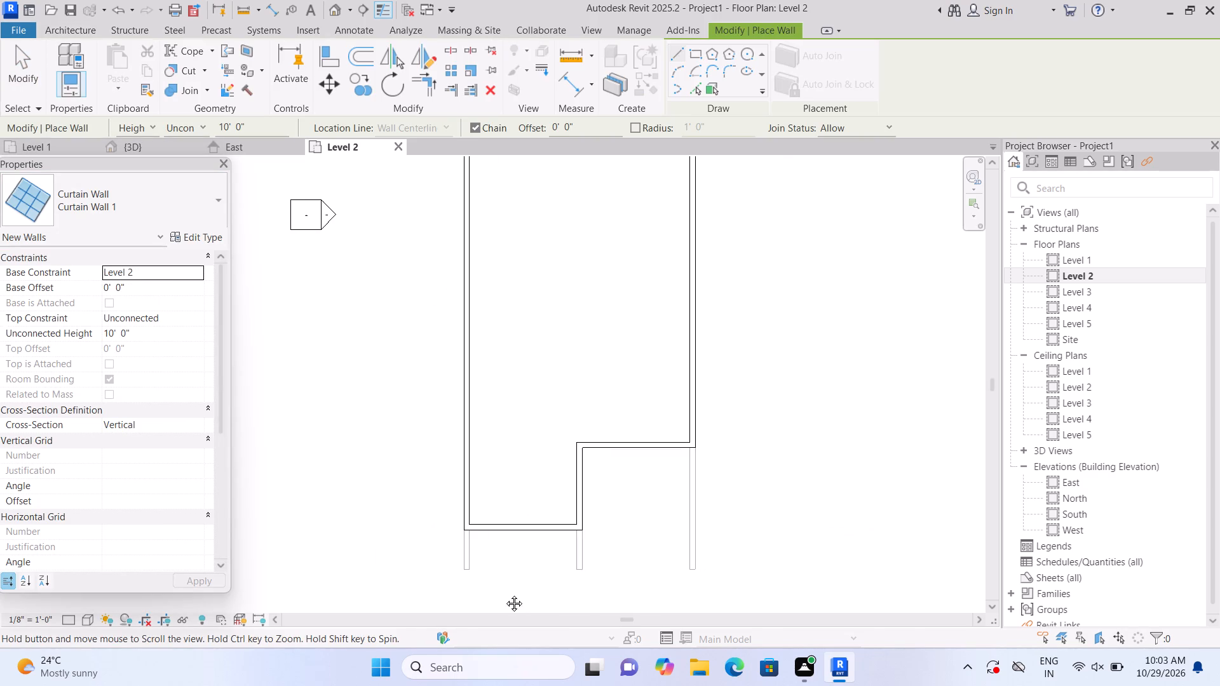
pyautogui.moveTo(505, 594); pyautogui.dragTo(503, 594, button='middle')
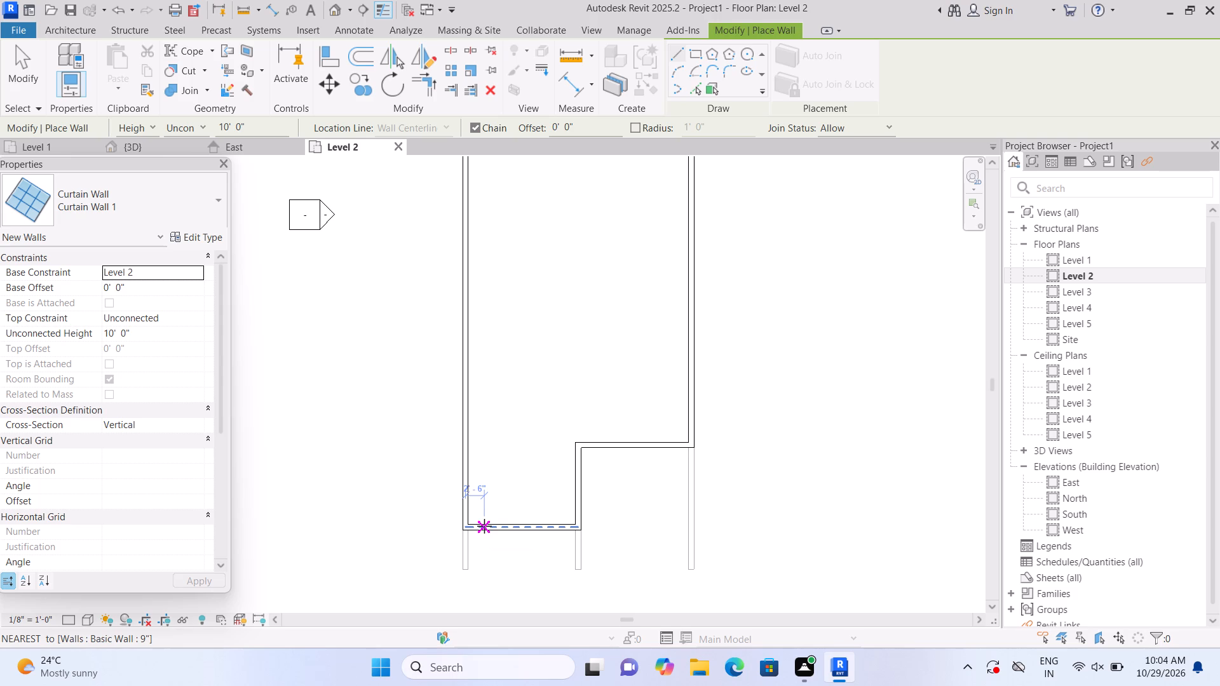
pyautogui.scroll(2, 485, 526)
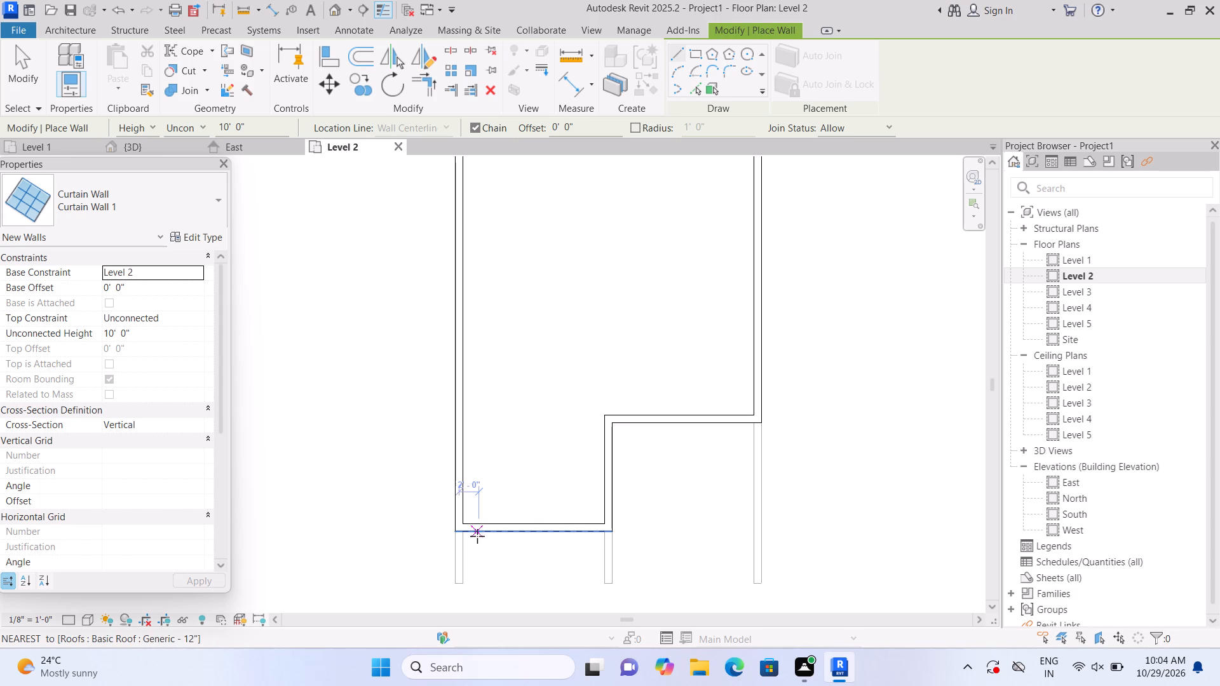
pyautogui.click(484, 530)
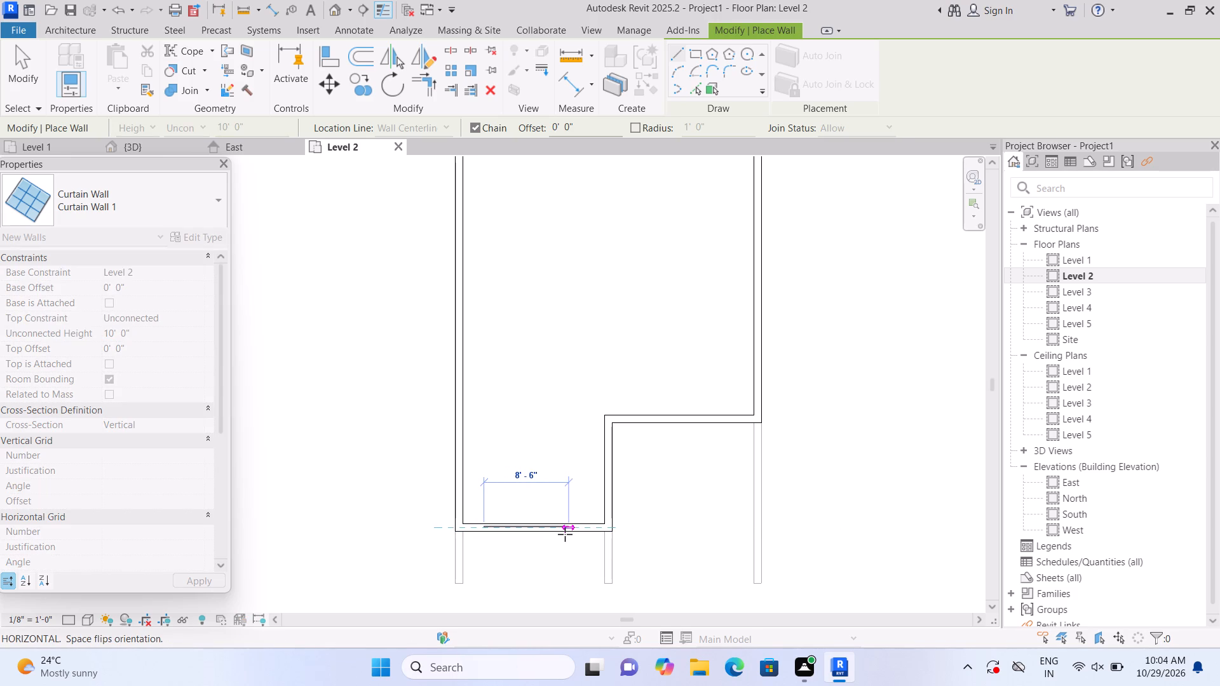
pyautogui.press('Escape')
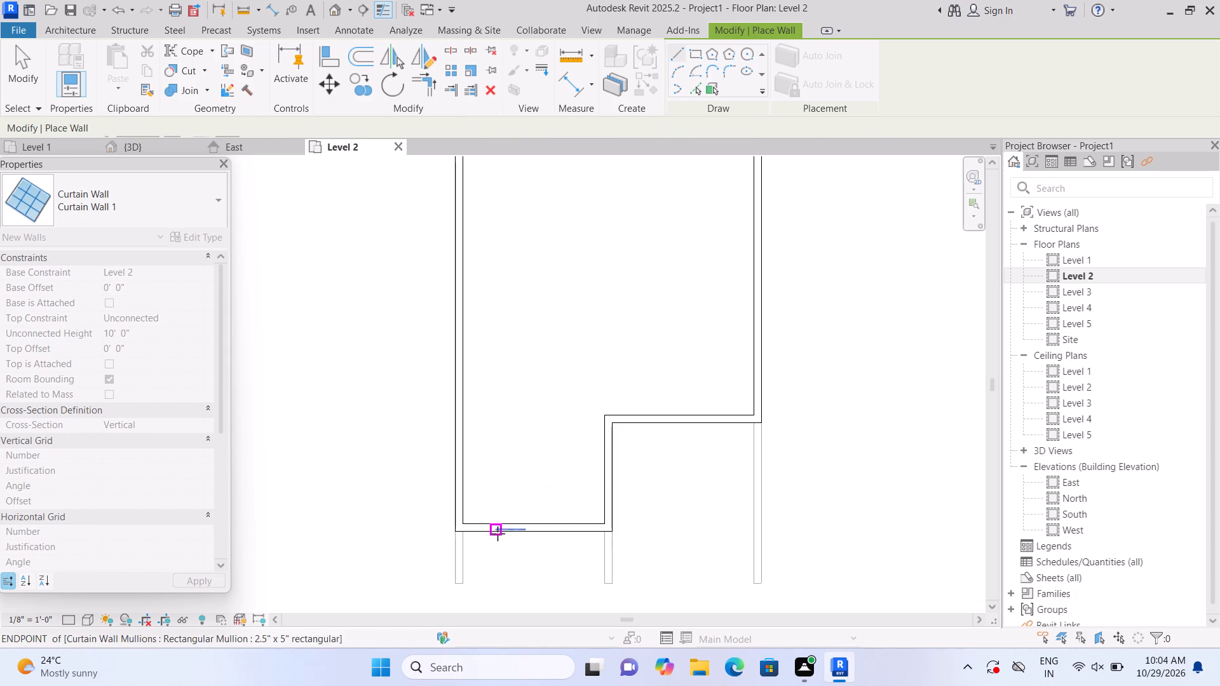
pyautogui.click(488, 528)
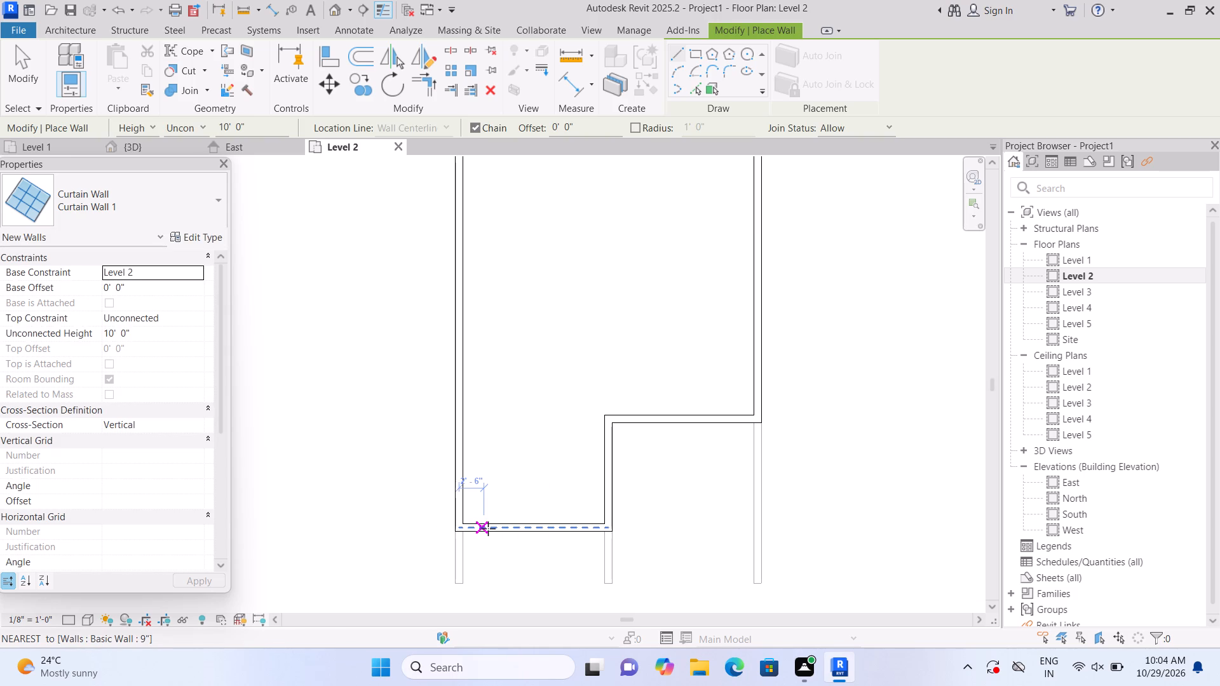
pyautogui.click(564, 530)
# Cut the front 9" wall with the overlapping curtain wall so the glazing is embedded in it.
pyautogui.click(205, 73)
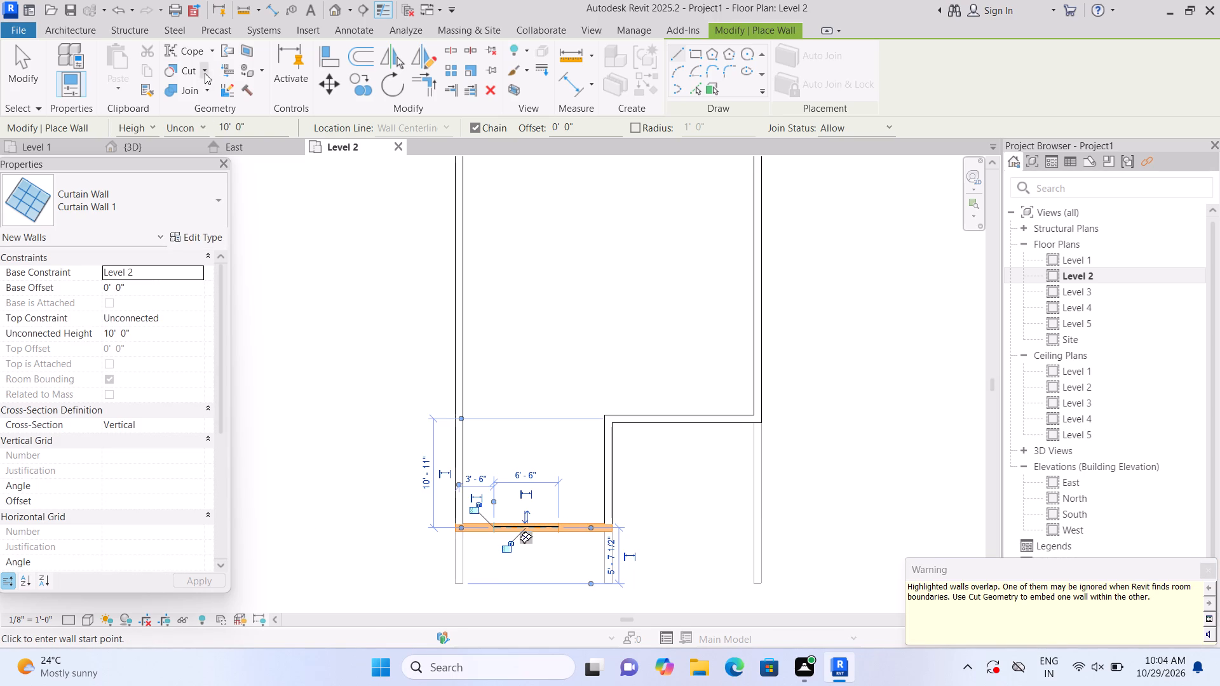
pyautogui.click(206, 88)
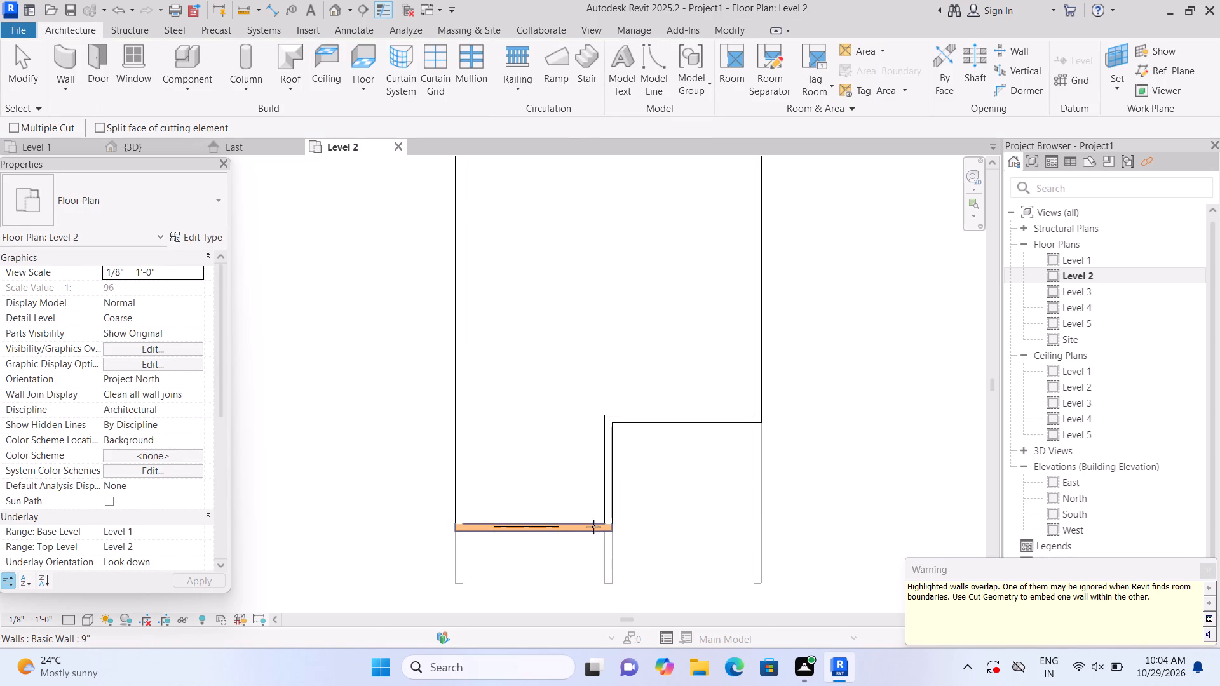
pyautogui.click(585, 528)
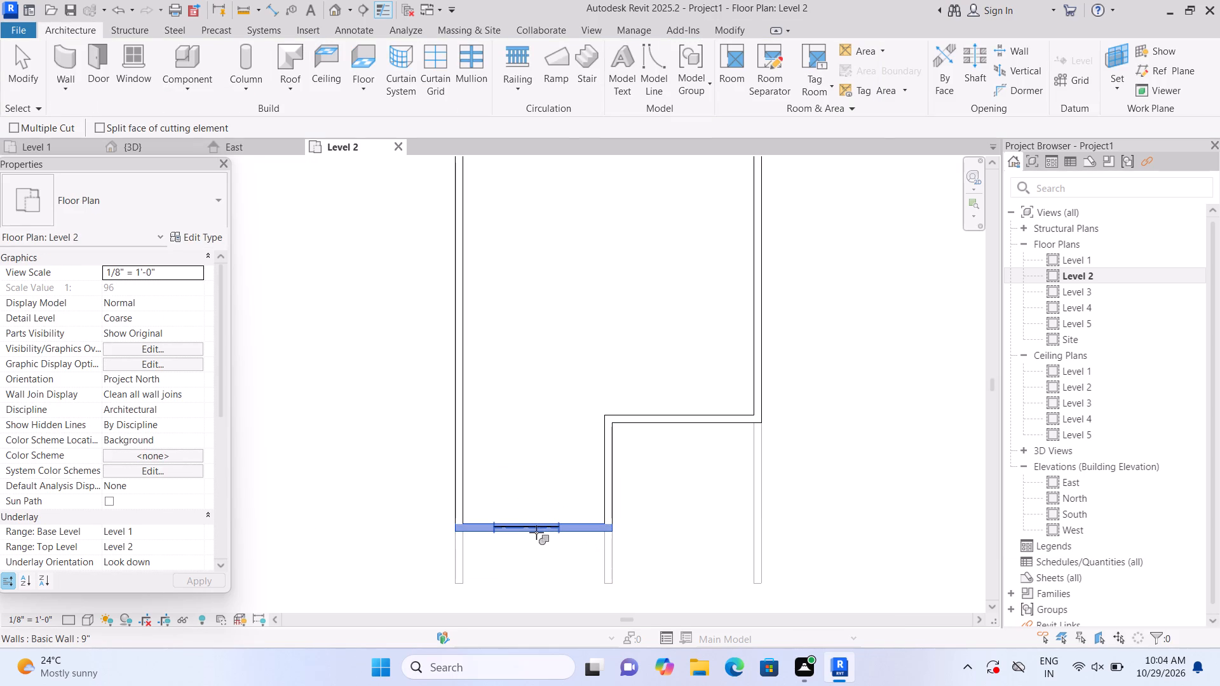
pyautogui.click(534, 530)
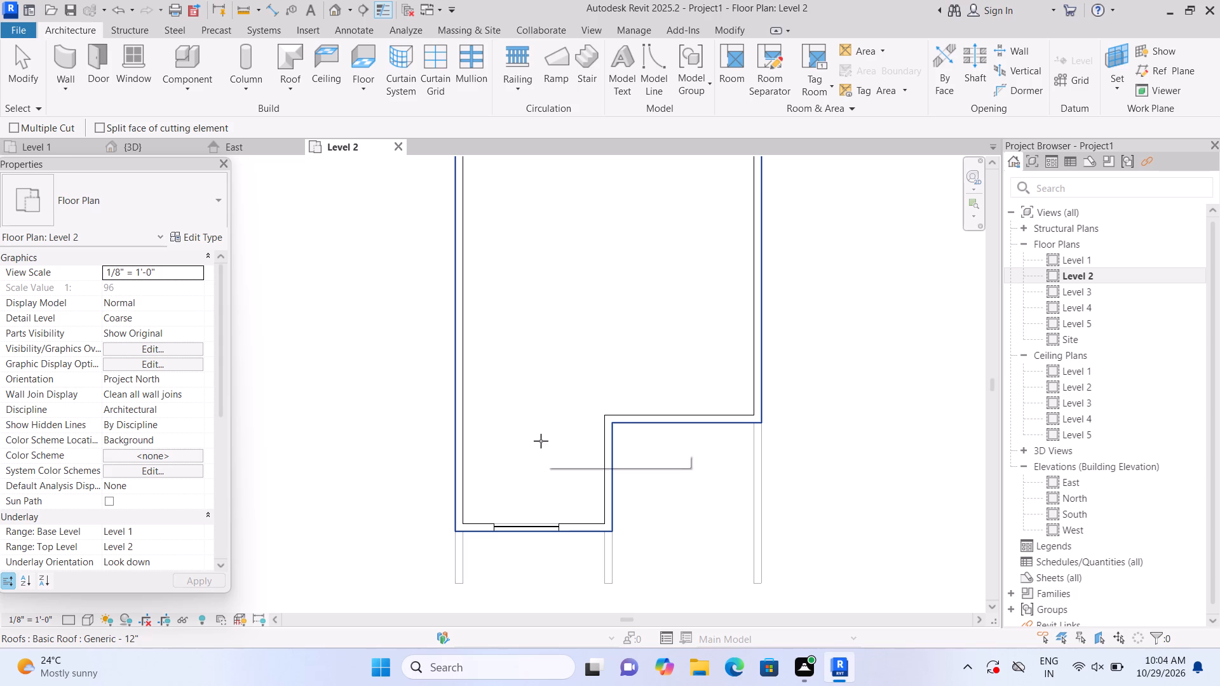
# Place a 36" x 84" Single-Flush door in the recessed front wall, about 2'-6" from its inner corner.
pyautogui.click(72, 68)
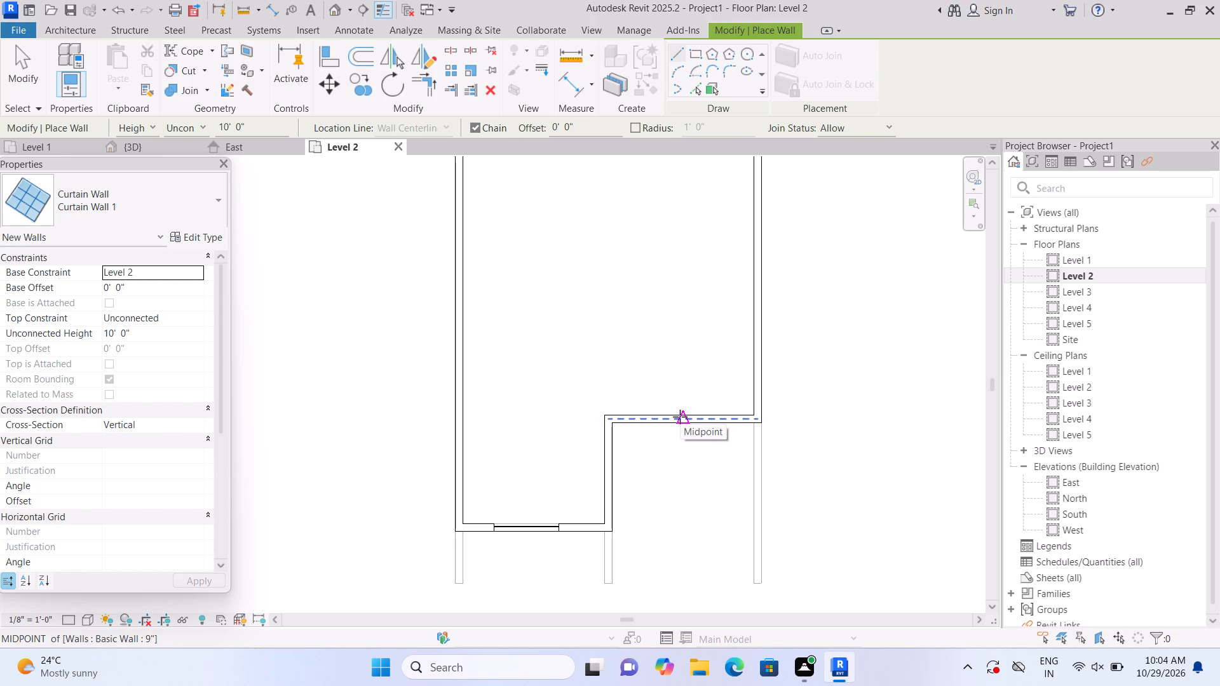
pyautogui.click(87, 33)
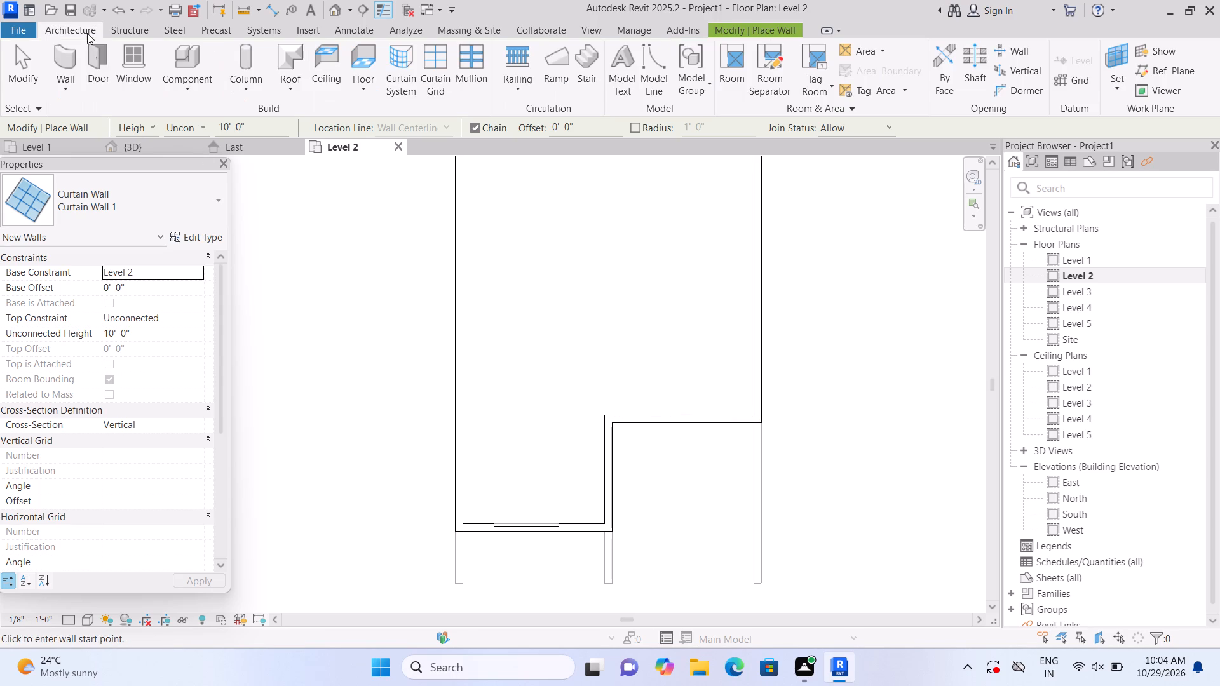
pyautogui.click(107, 62)
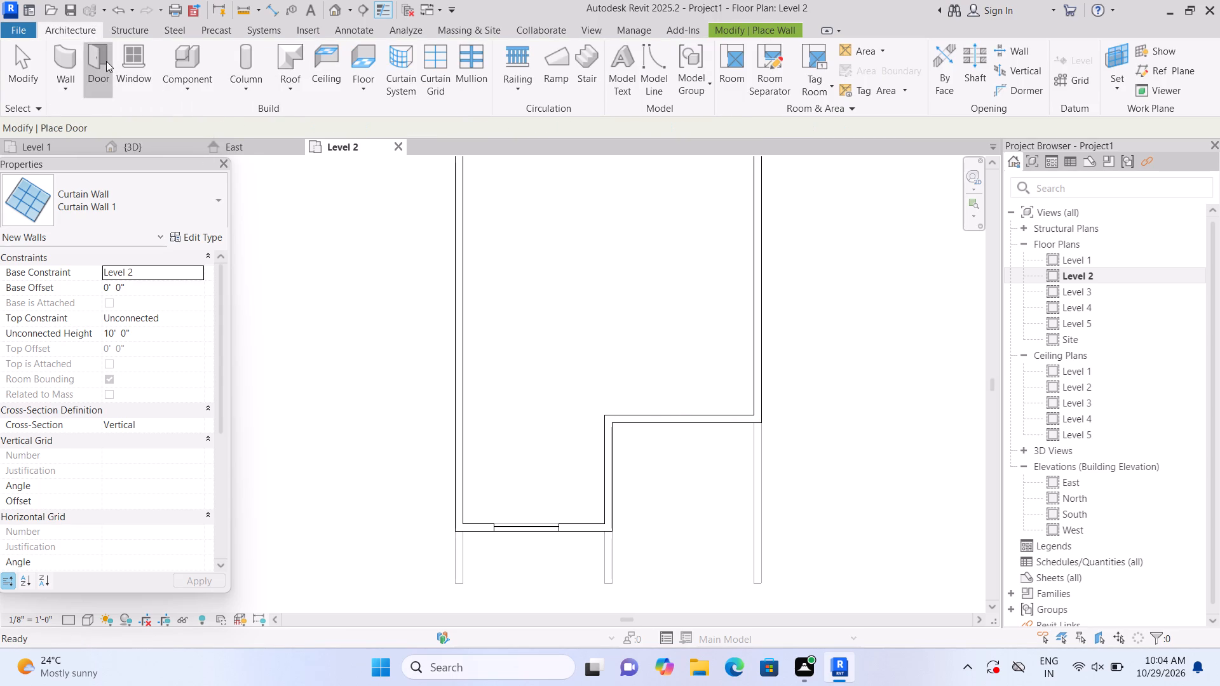
pyautogui.click(635, 419)
pyautogui.press('Escape')
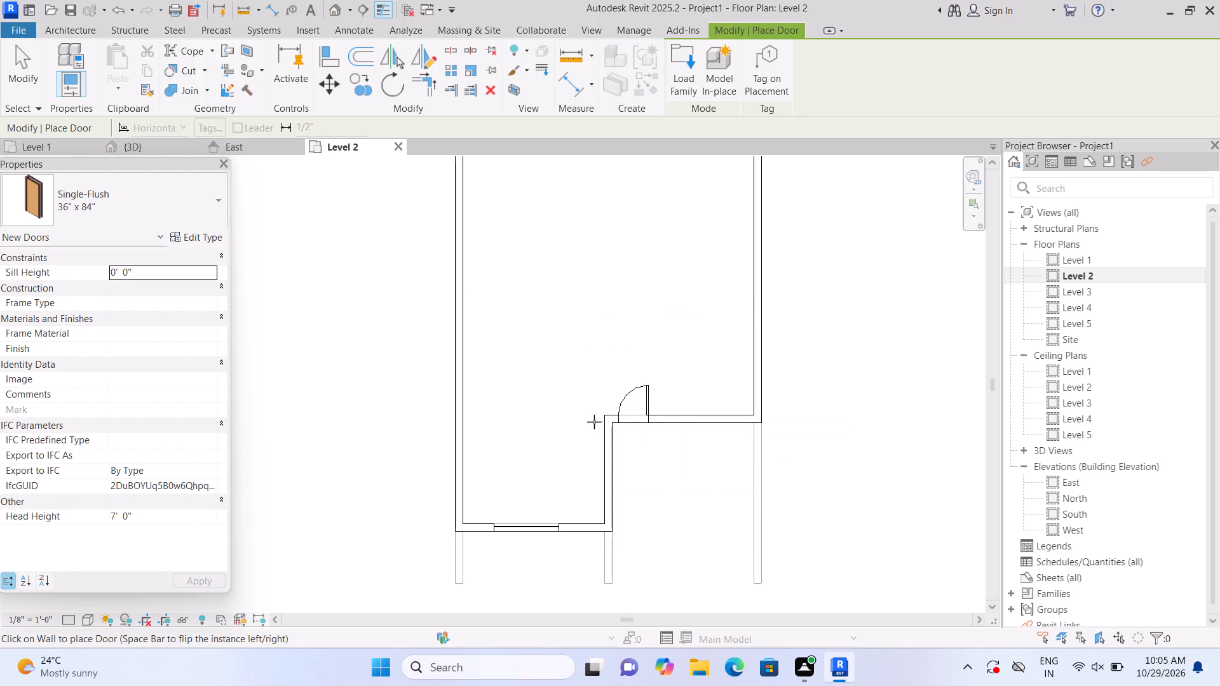
# Draw a Curtain Wall 1 segment about 5'-6" long in the recessed front wall, from its midpoint towards the east corner.
pyautogui.click(78, 30)
pyautogui.click(62, 60)
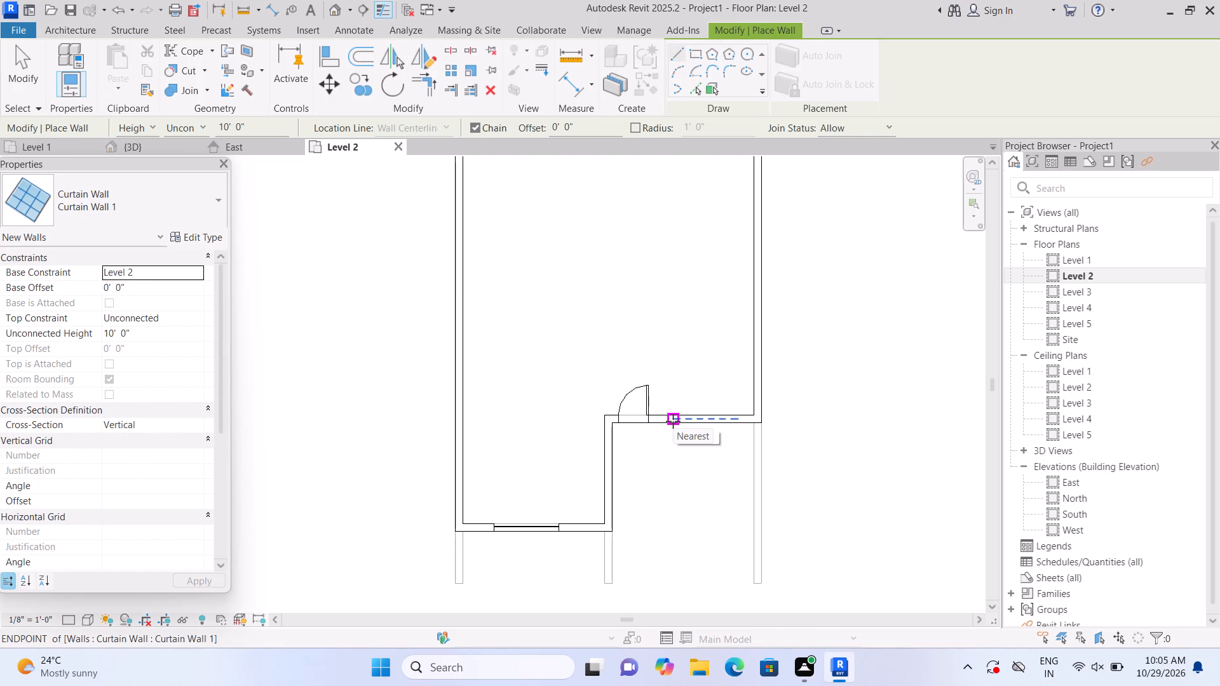
pyautogui.scroll(1, 673, 421)
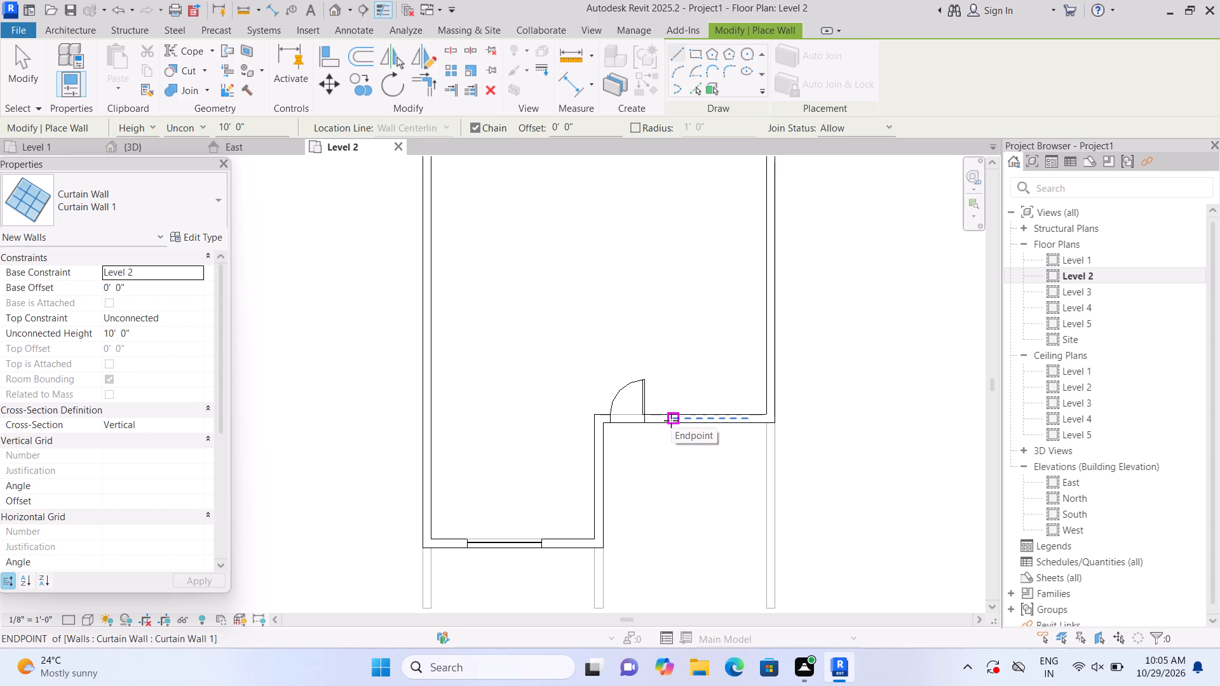
pyautogui.click(671, 420)
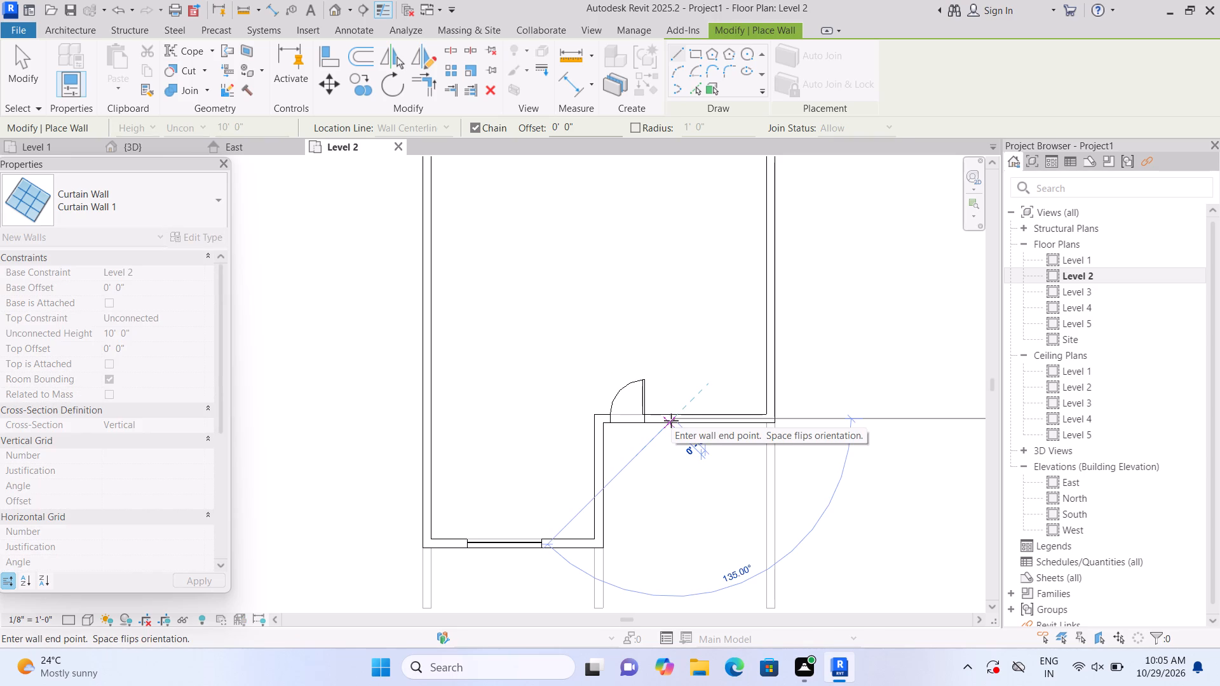
pyautogui.press('Escape')
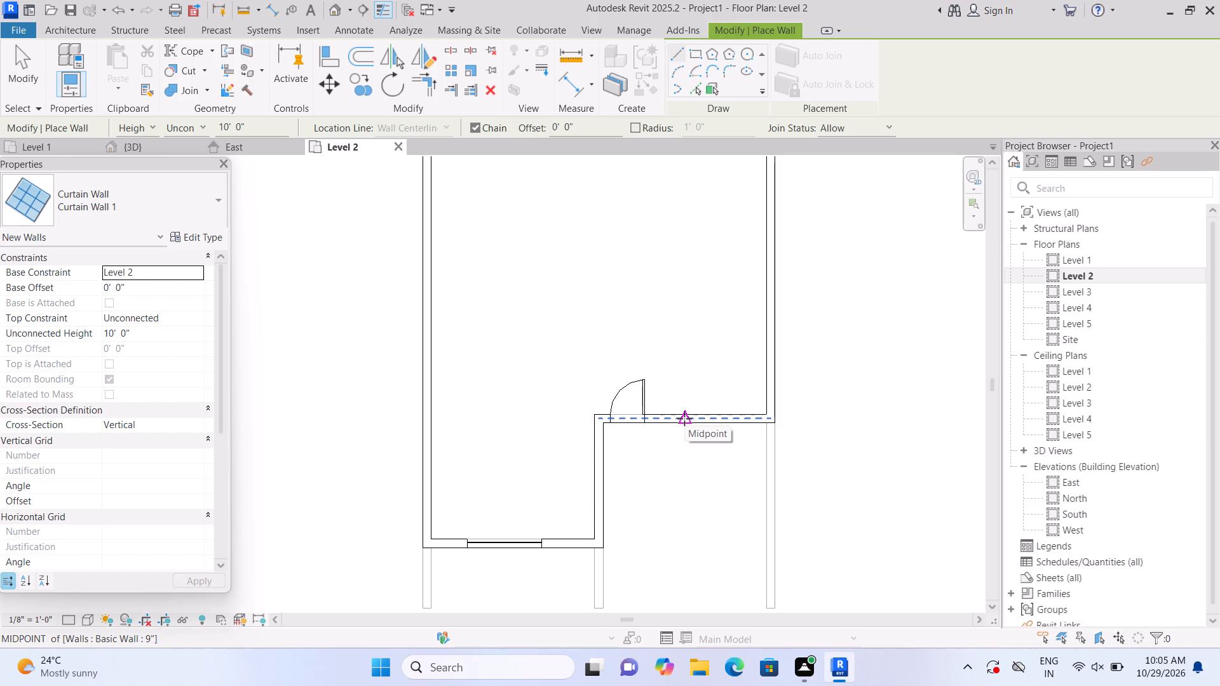
pyautogui.click(684, 419)
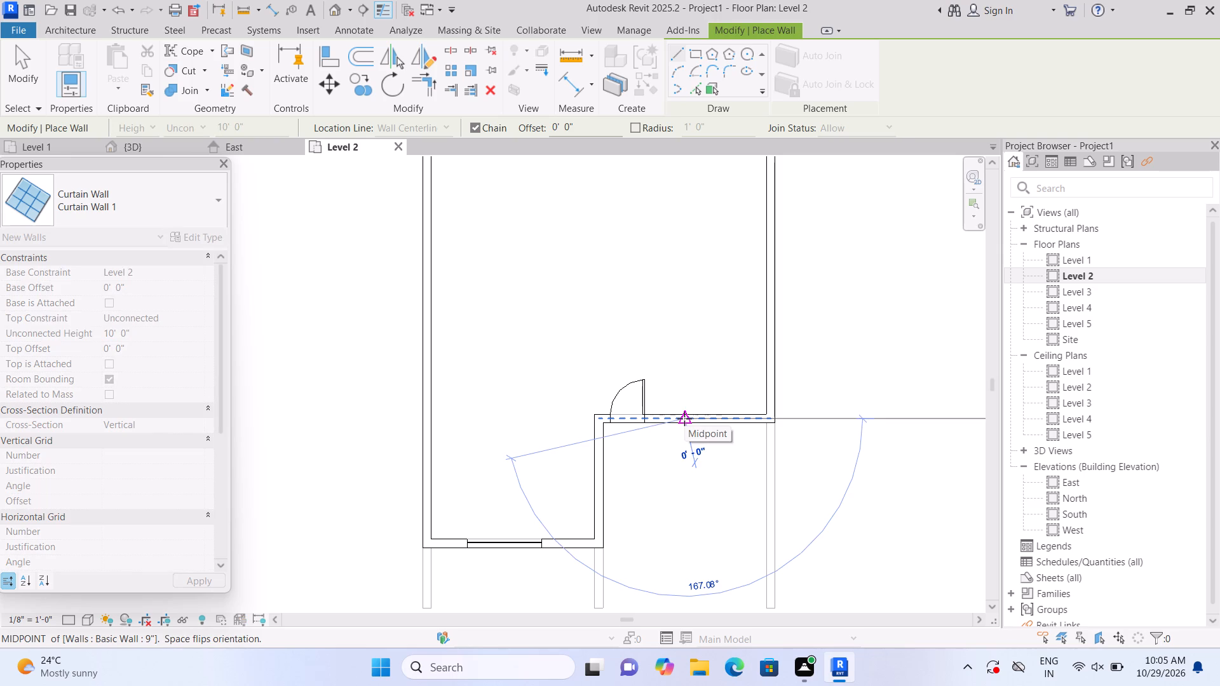
pyautogui.click(747, 420)
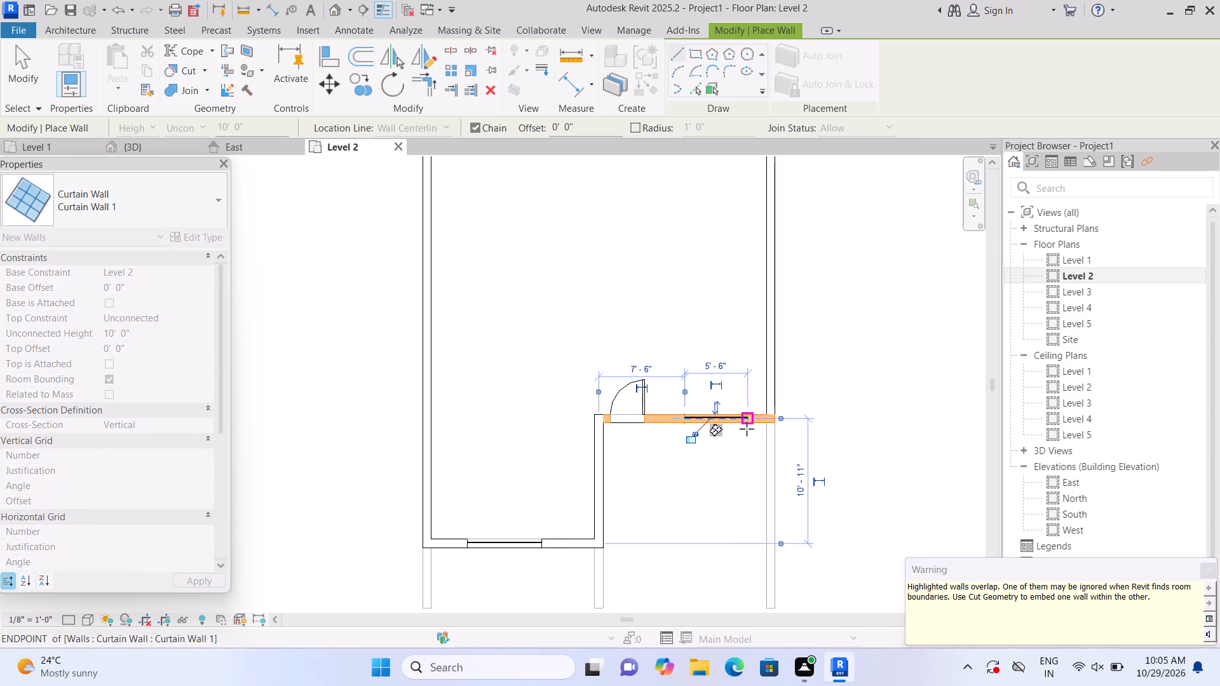
# Cut the recessed 9" wall with its overlapping curtain wall to embed the glazing beside the door.
pyautogui.click(200, 72)
pyautogui.click(205, 93)
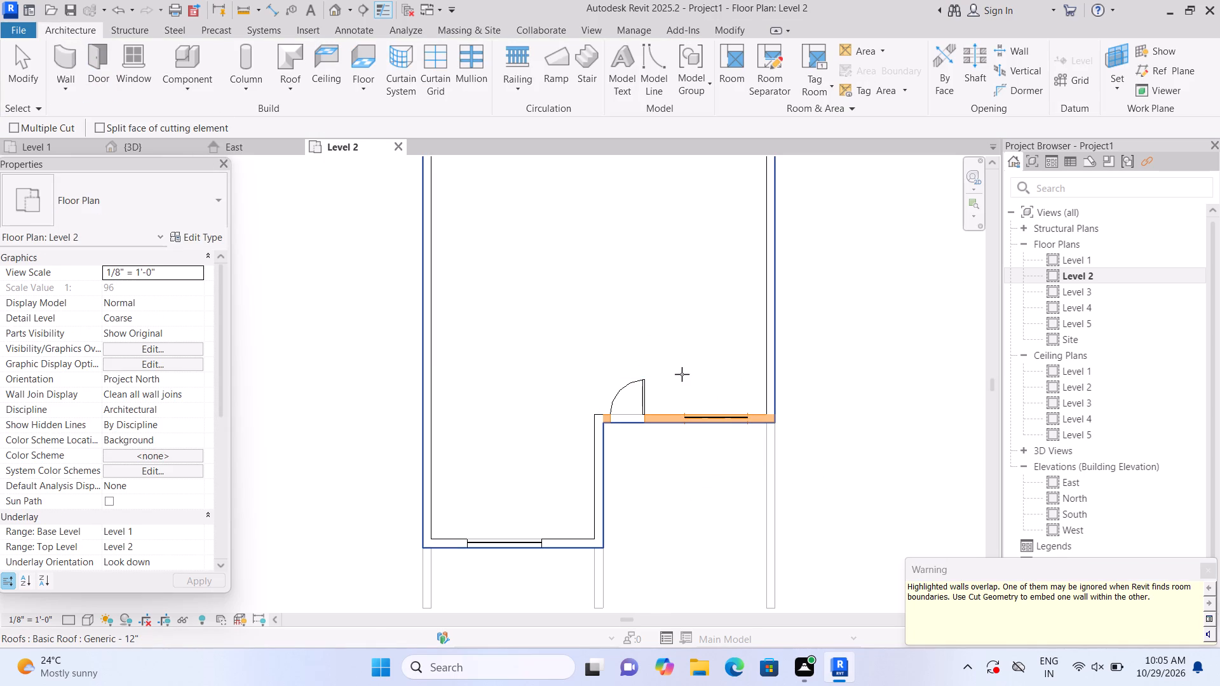
pyautogui.click(668, 420)
pyautogui.click(699, 422)
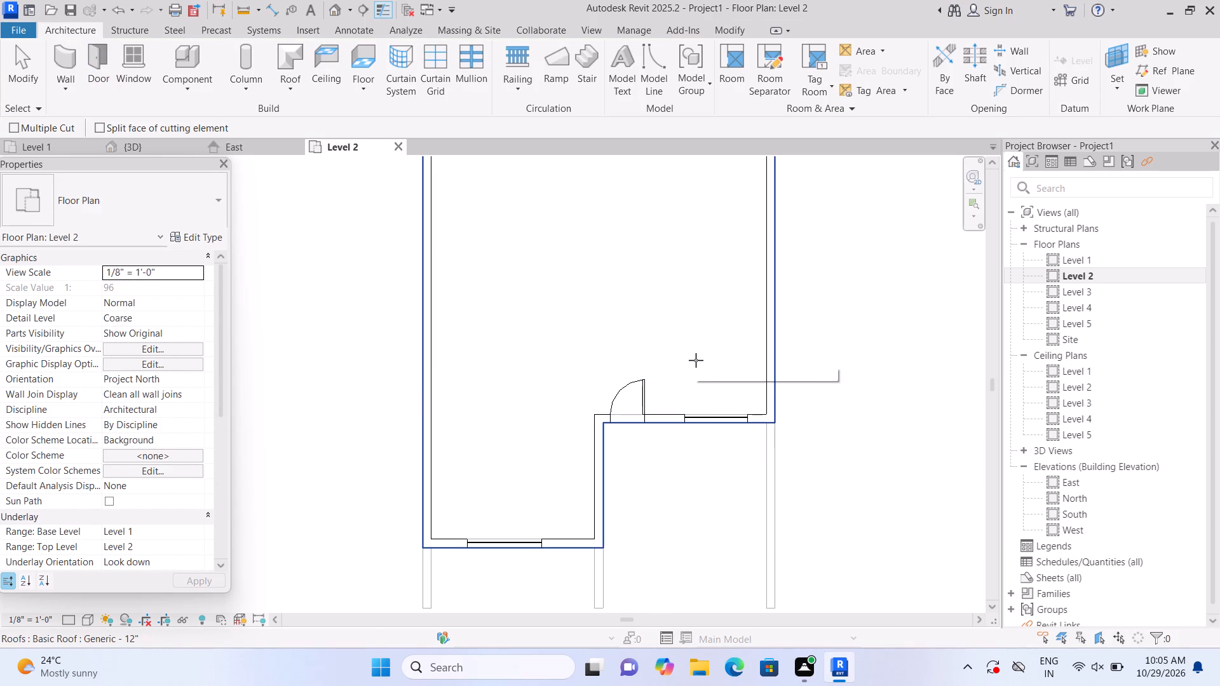
# In the default 3D view, raise the base of the west front curtain wall to about 4' 8" above Level 2.
pyautogui.scroll(-1, 696, 360)
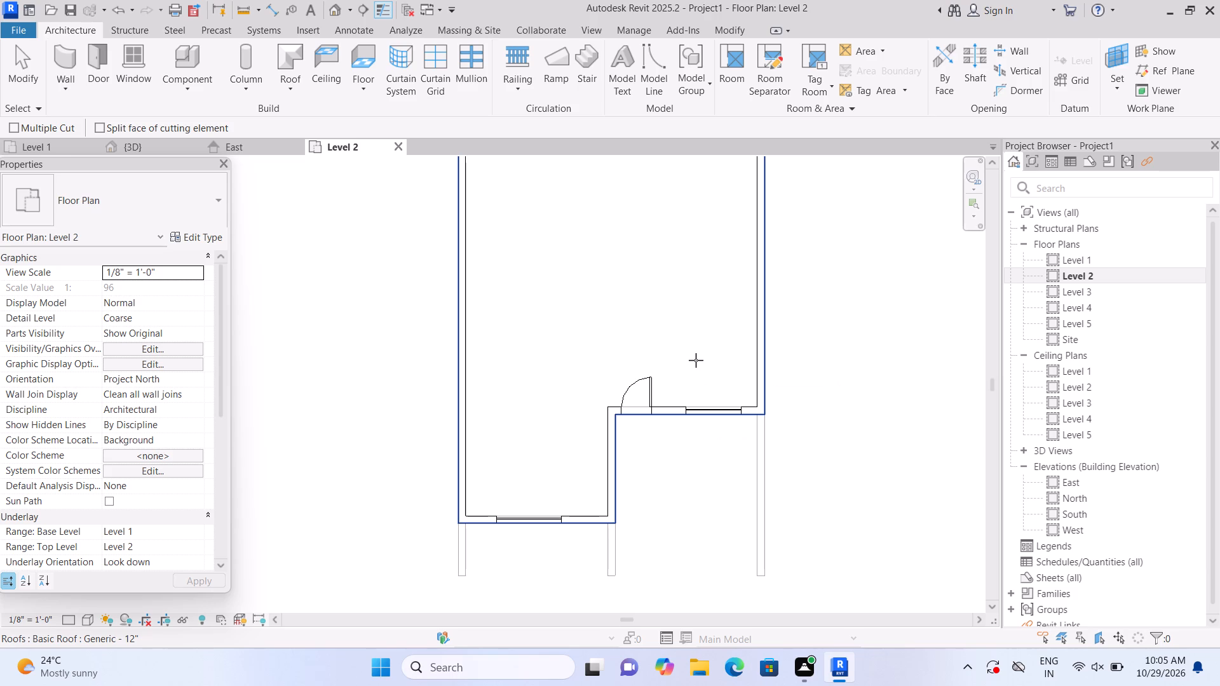
pyautogui.click(331, 13)
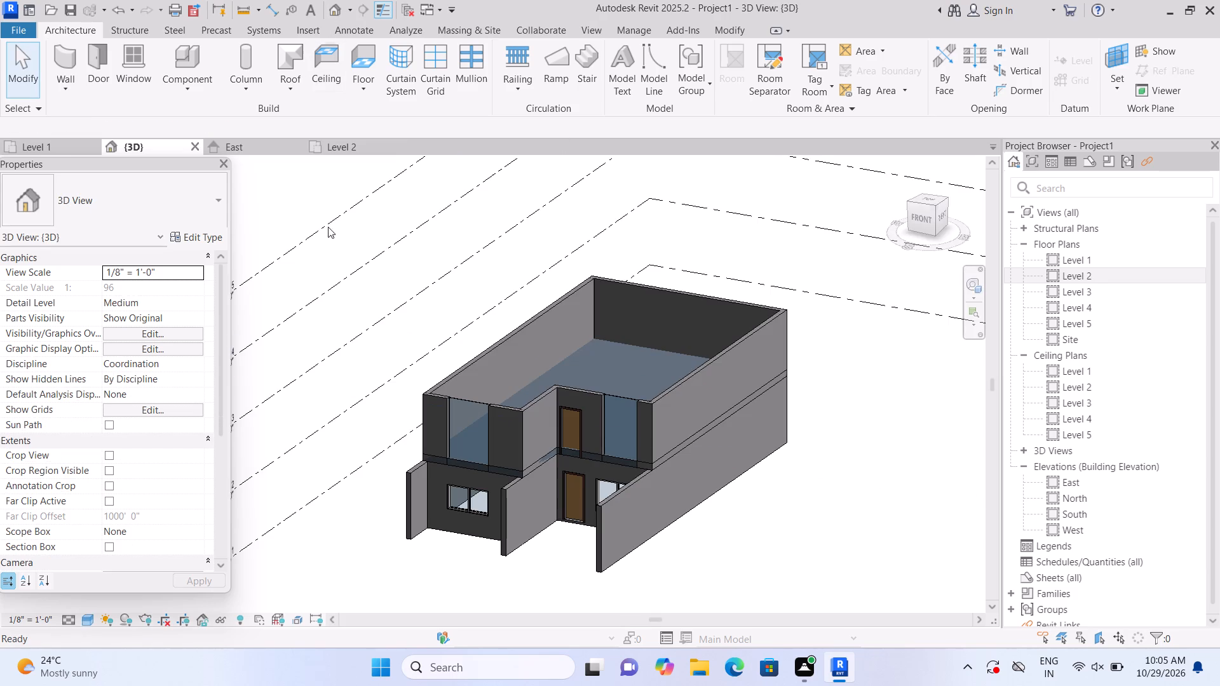
pyautogui.scroll(3, 367, 564)
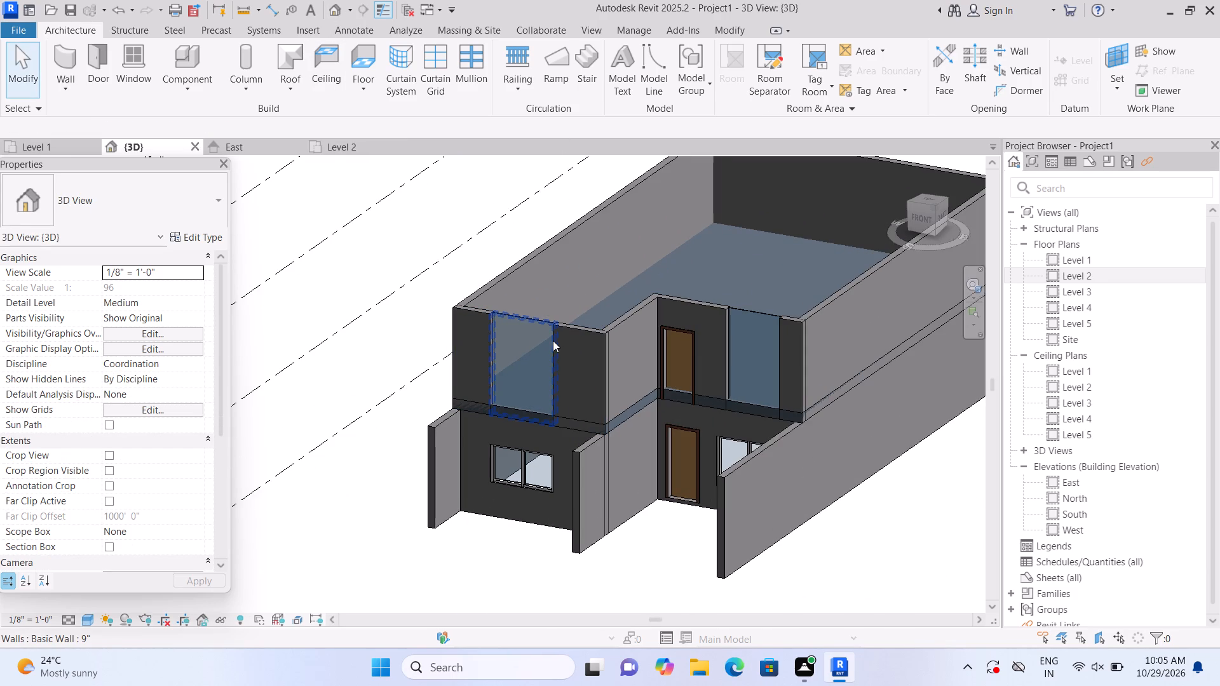
pyautogui.click(553, 340)
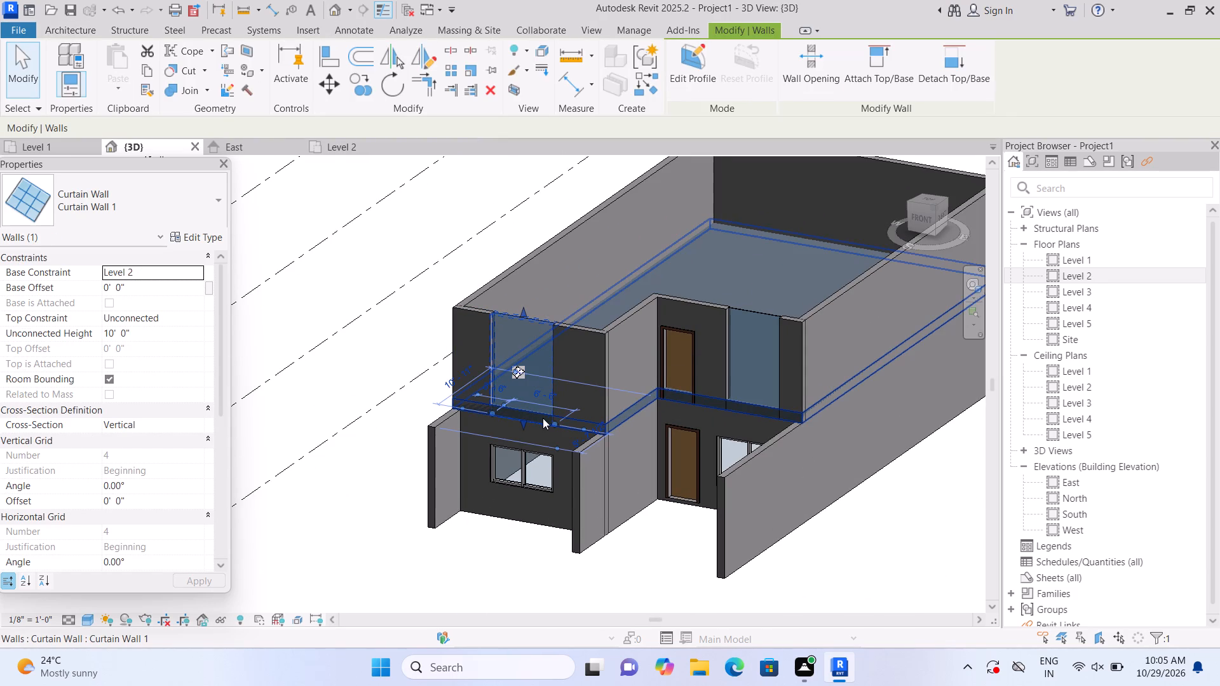
pyautogui.moveTo(522, 424); pyautogui.dragTo(522, 412)
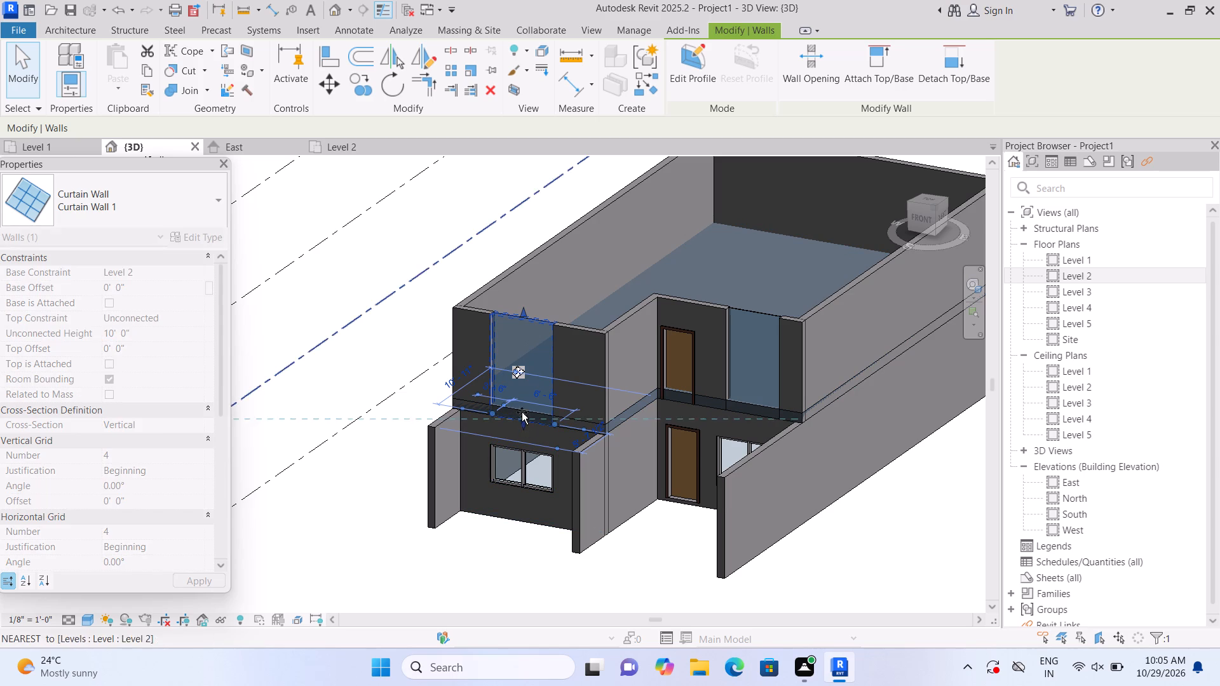
pyautogui.moveTo(522, 412); pyautogui.dragTo(524, 372)
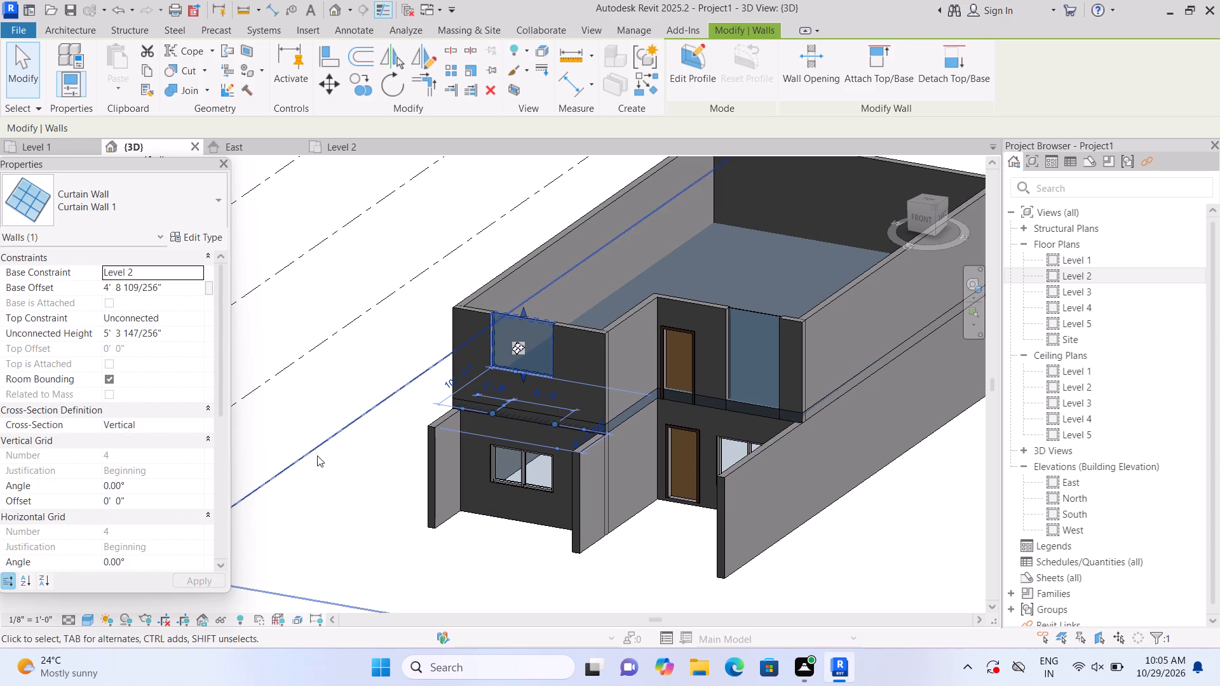
pyautogui.click(336, 490)
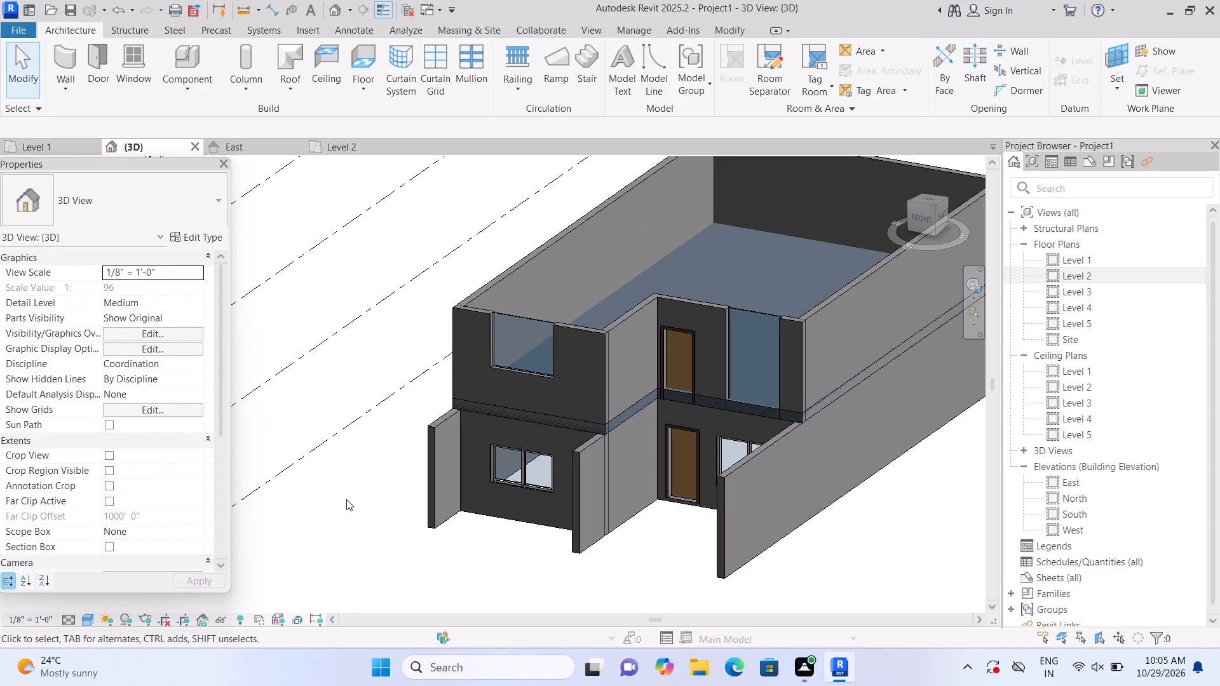
# Lower the west front curtain wall's base slightly and pull its top down below the wall's top edge, forming a window.
pyautogui.click(518, 351)
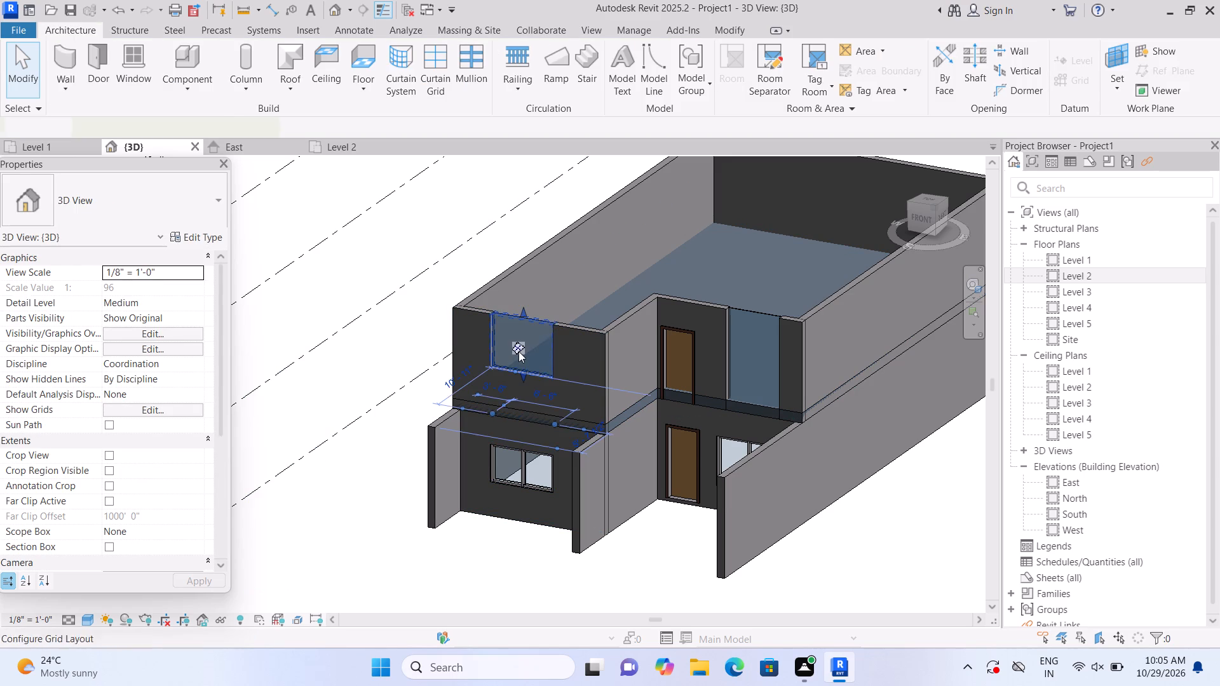
pyautogui.moveTo(522, 377); pyautogui.dragTo(521, 384)
pyautogui.moveTo(523, 313); pyautogui.dragTo(528, 336)
pyautogui.doubleClick(392, 447)
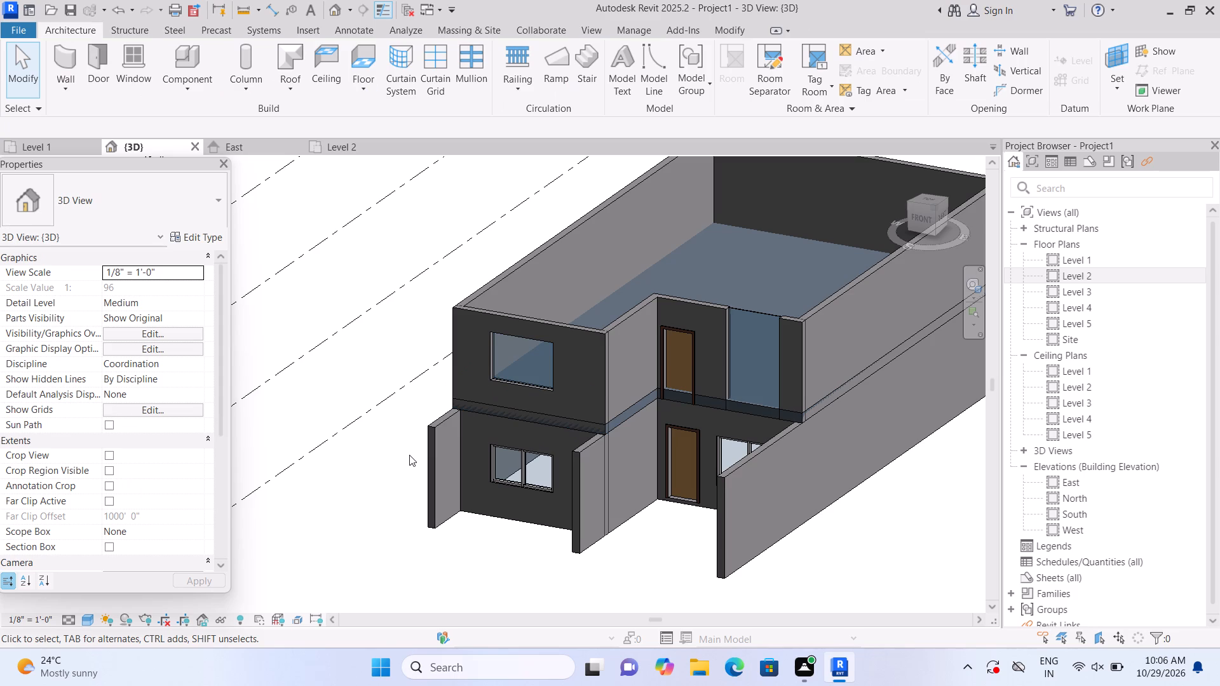
# Lower the base of the west front curtain-wall window to about 2' 11" above Level 2.
pyautogui.click(524, 375)
pyautogui.scroll(4, 524, 377)
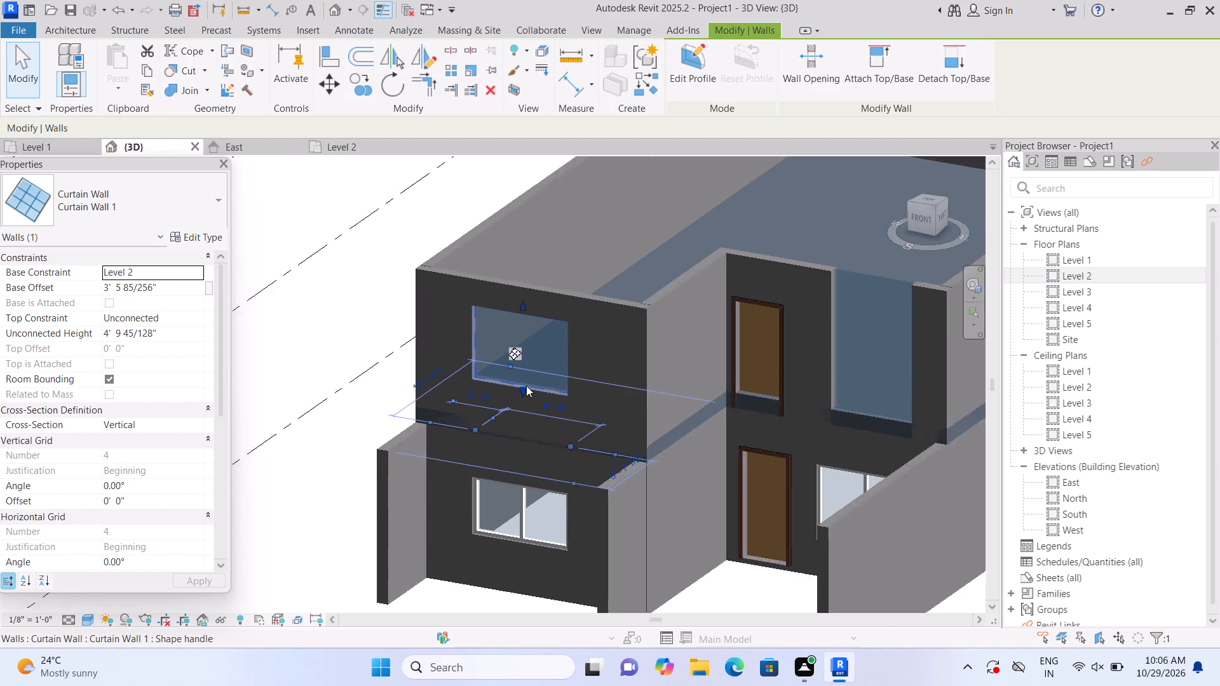
pyautogui.click(520, 389)
pyautogui.click(520, 393)
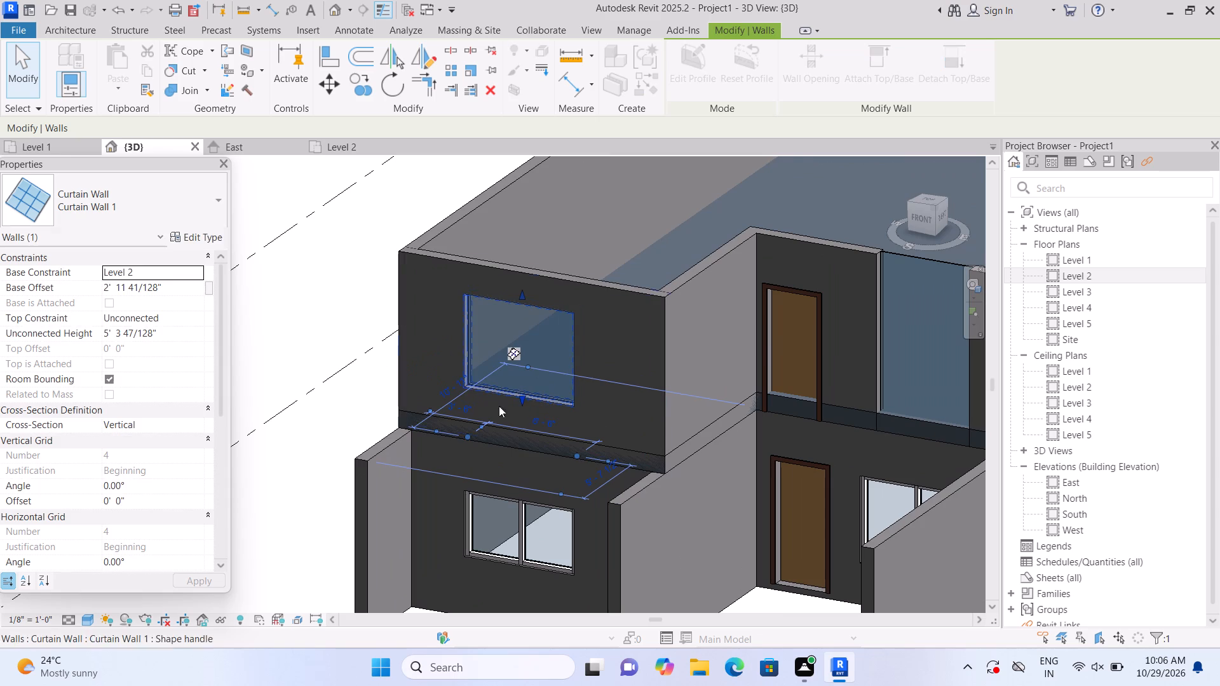
pyautogui.click(322, 414)
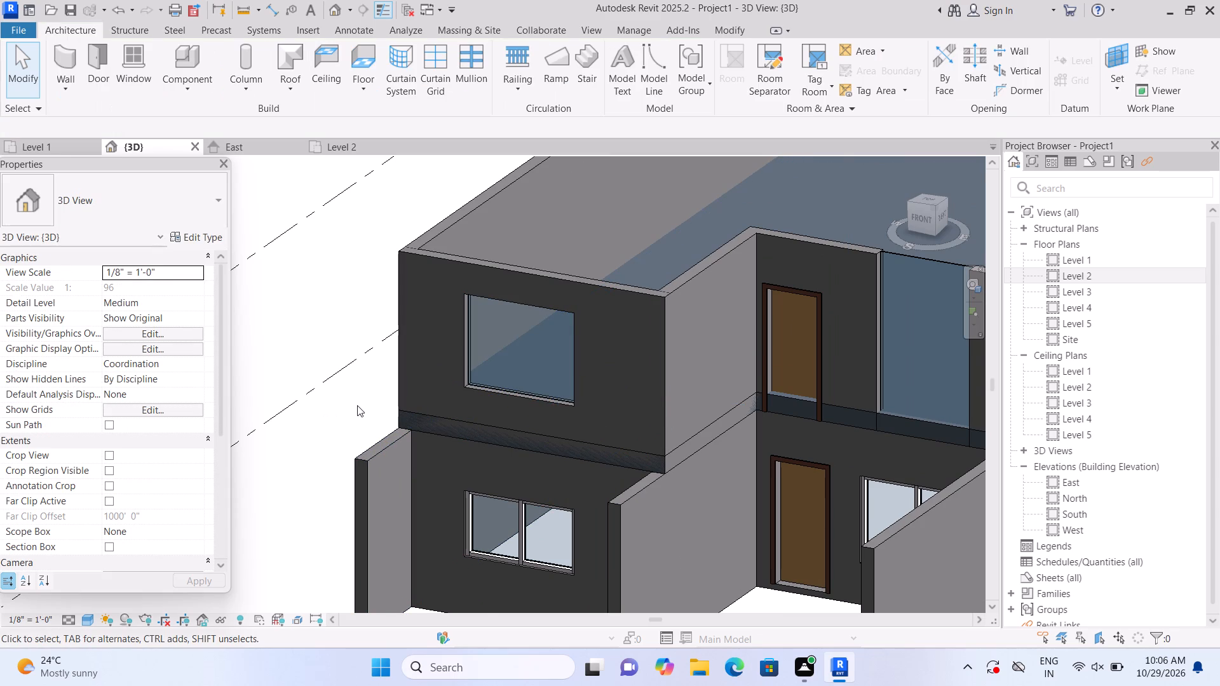
# Divide the west front Level 2 window with one vertical curtain grid line at mid-width, deleting the extra horizontal grid line.
pyautogui.scroll(-2, 357, 405)
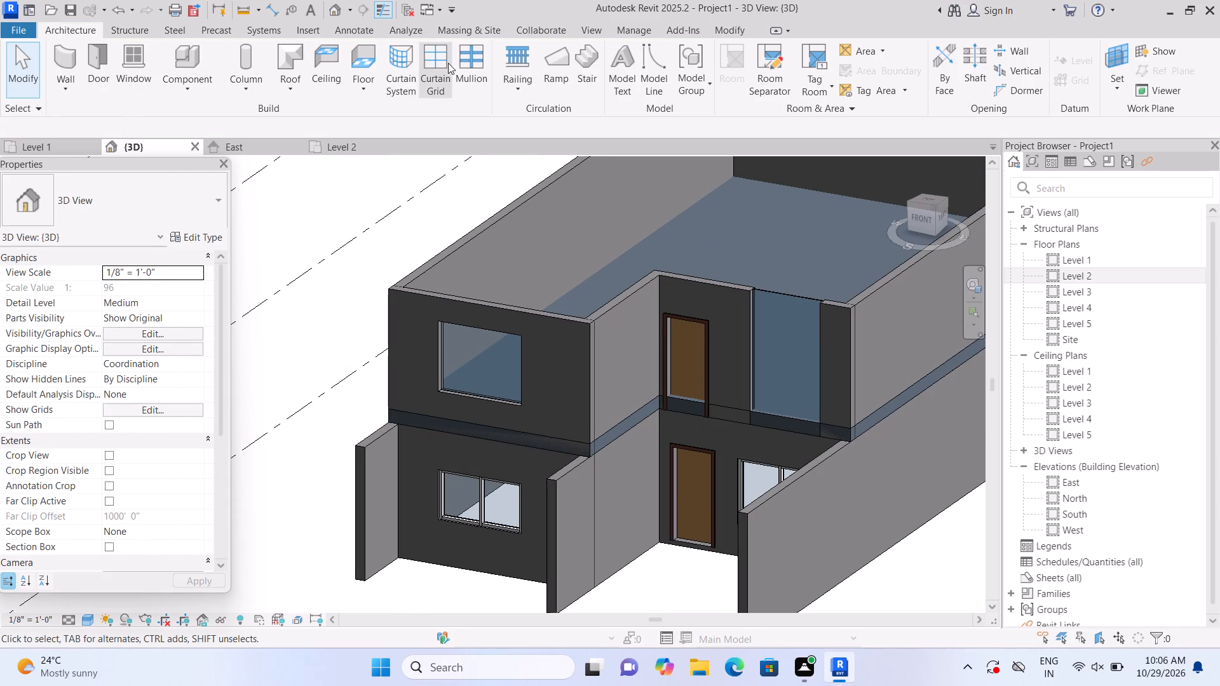
pyautogui.click(443, 74)
pyautogui.scroll(3, 495, 375)
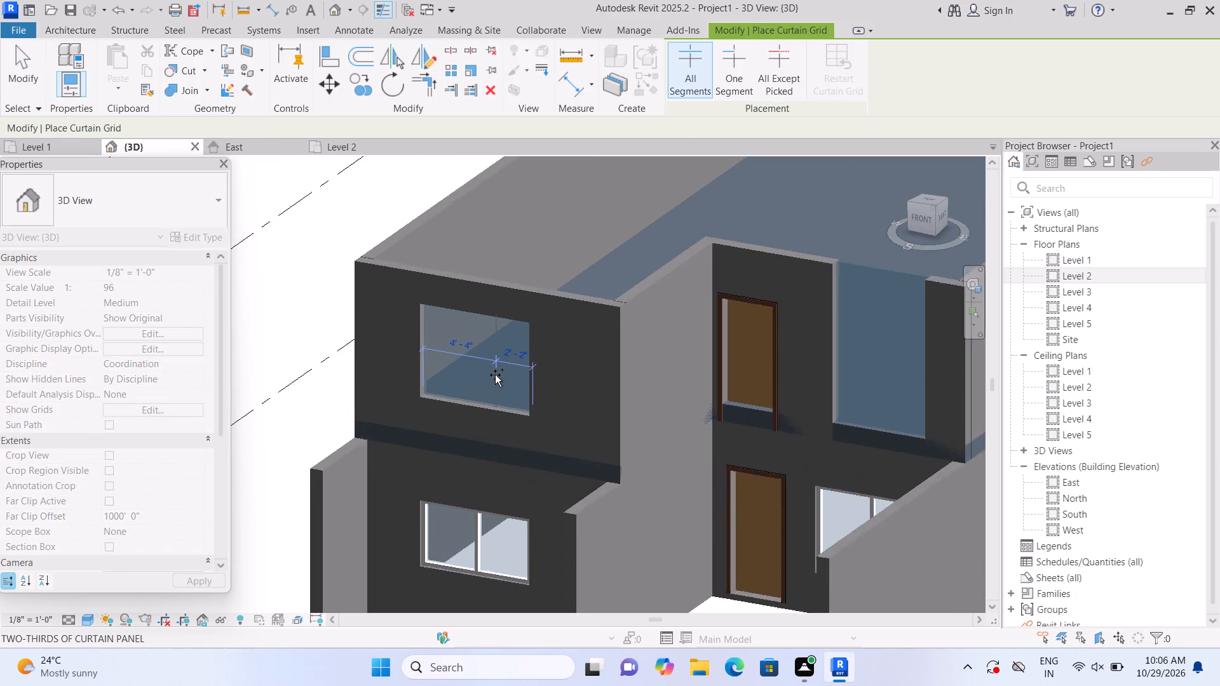
pyautogui.doubleClick(477, 367)
pyautogui.press('Escape')
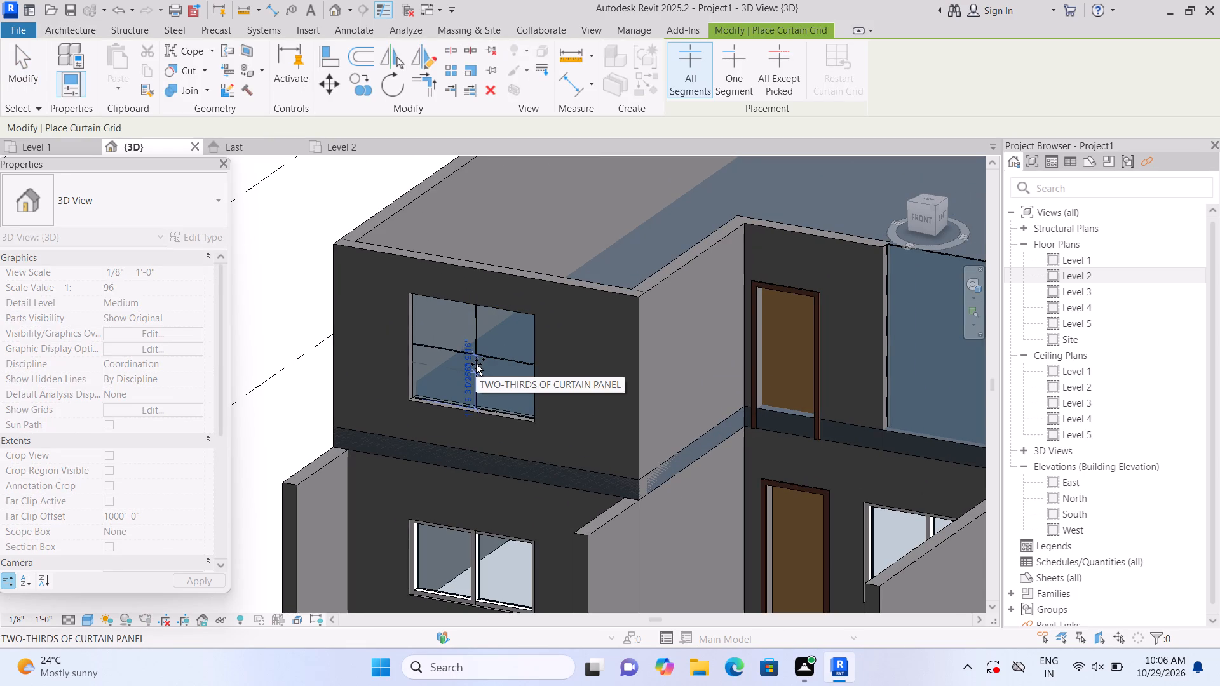
pyautogui.press('Escape')
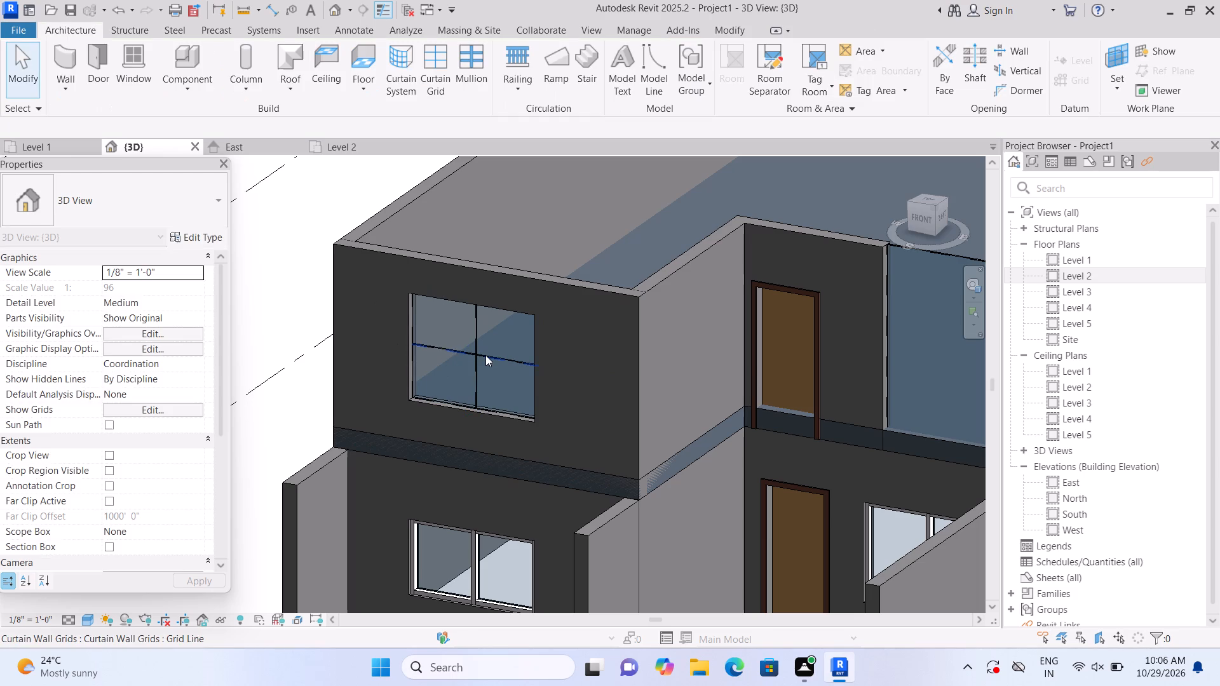
pyautogui.click(485, 355)
pyautogui.press('Delete')
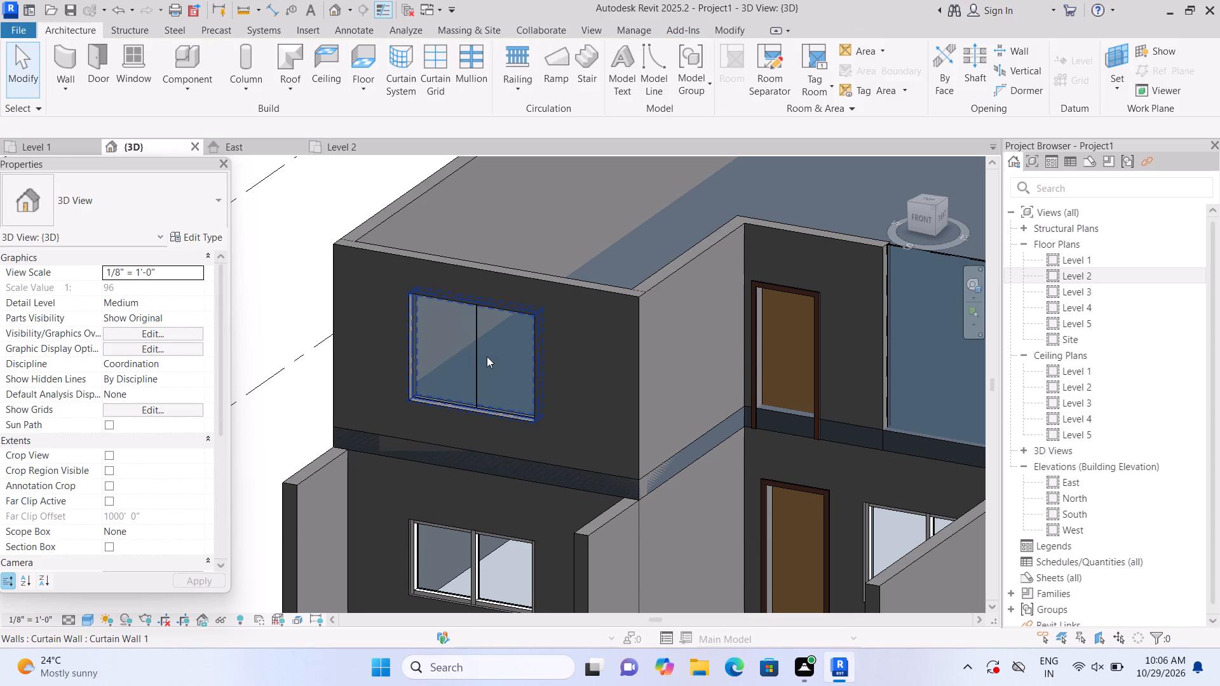
# Place 2.5" x 5" rectangular mullions on the centre grid line and all four edges of the west front Level 2 window.
pyautogui.doubleClick(471, 77)
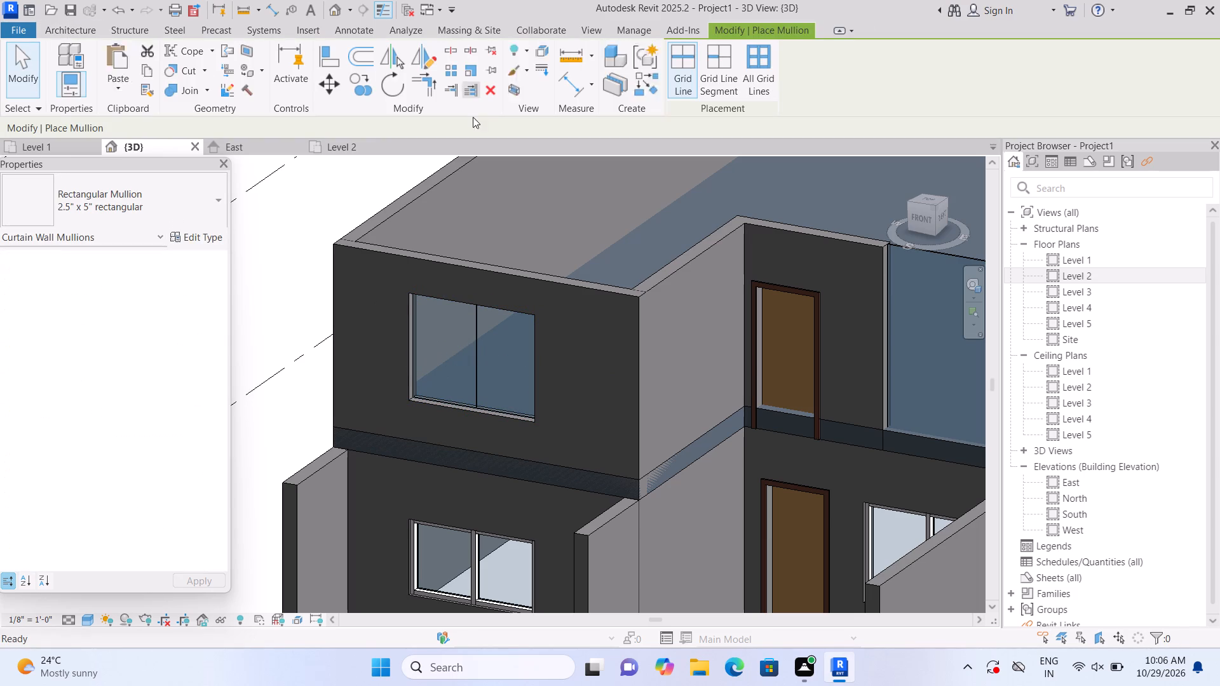
pyautogui.click(481, 334)
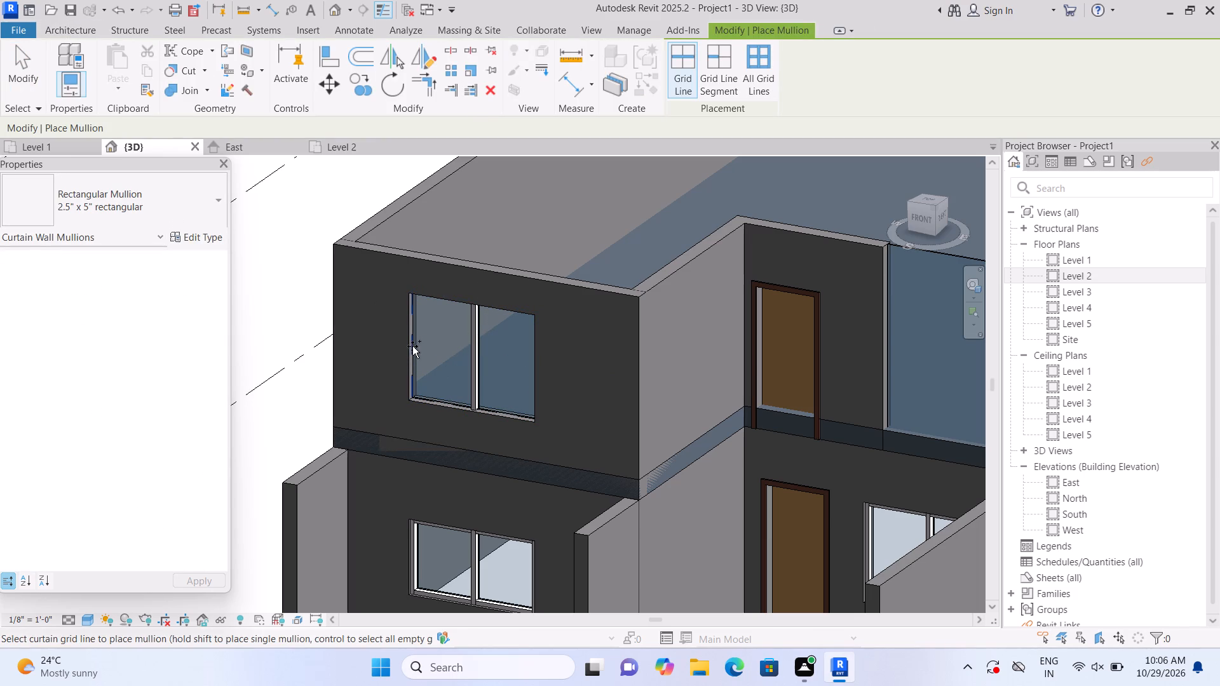
pyautogui.click(412, 346)
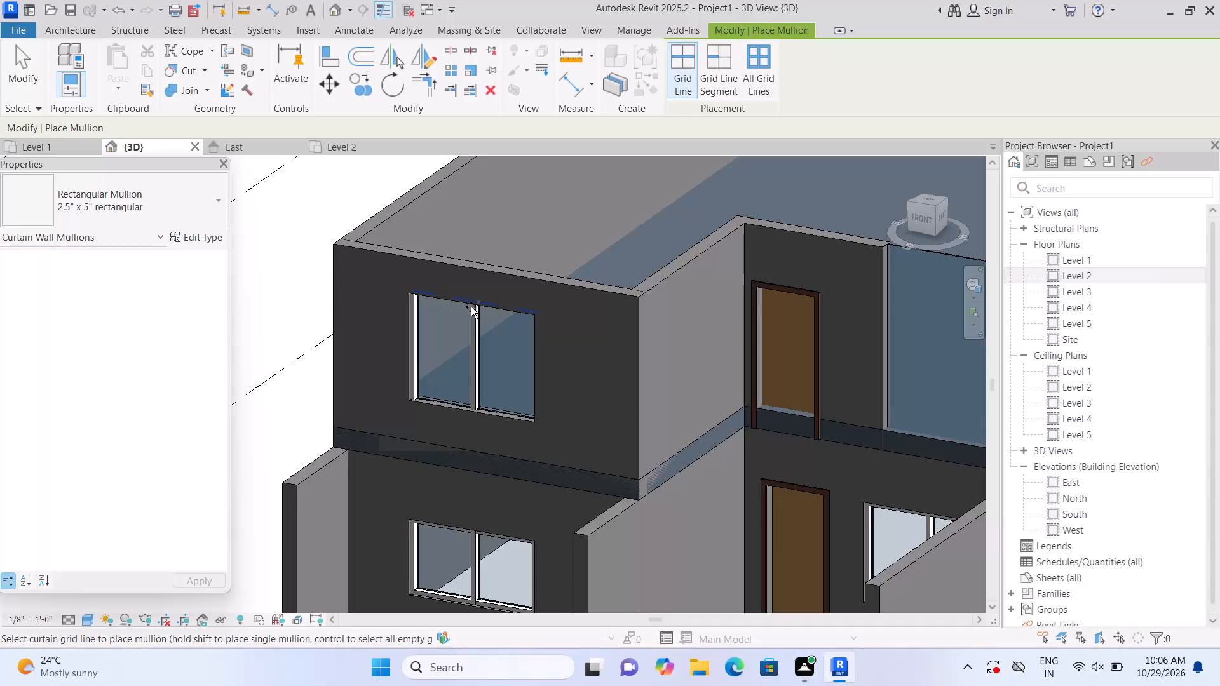
pyautogui.doubleClick(471, 307)
pyautogui.click(468, 407)
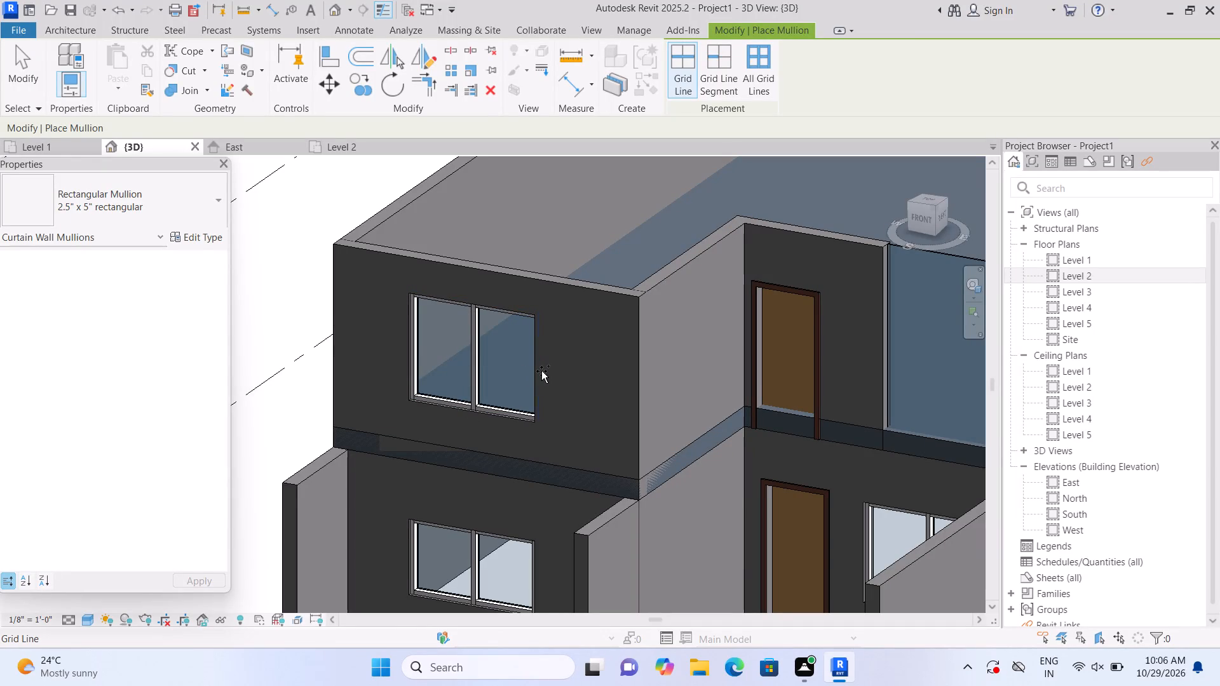
pyautogui.click(531, 370)
pyautogui.scroll(-2, 531, 370)
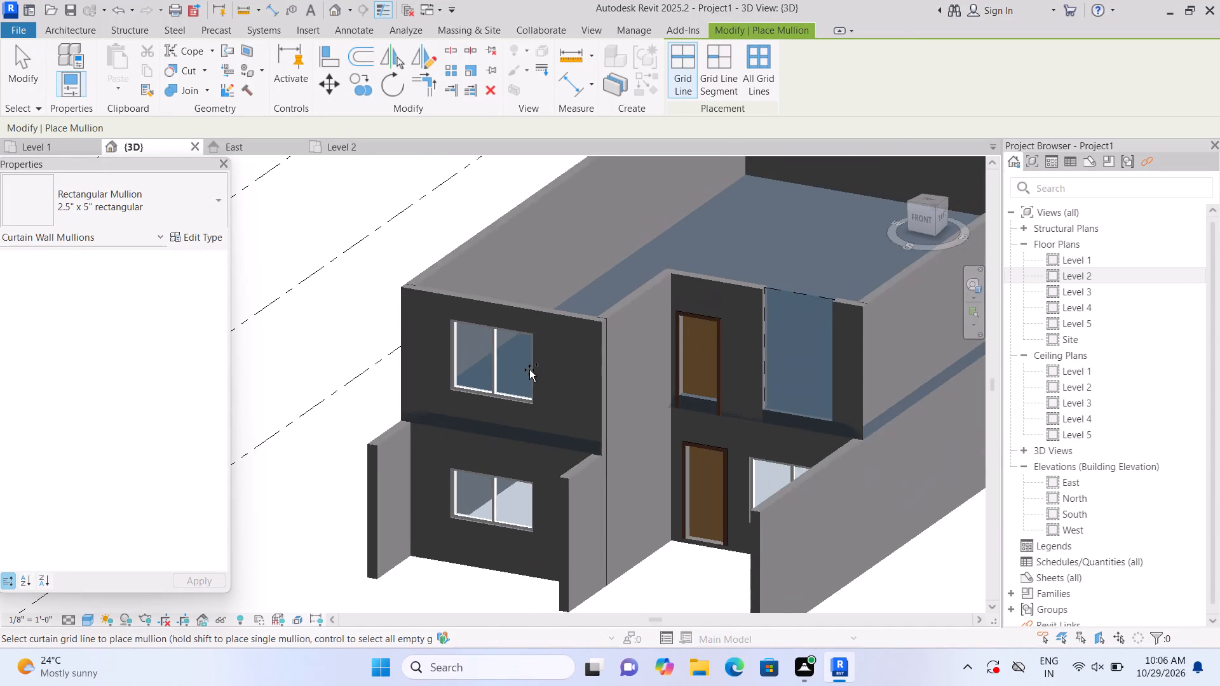
pyautogui.scroll(-2, 529, 370)
pyautogui.press('Escape')
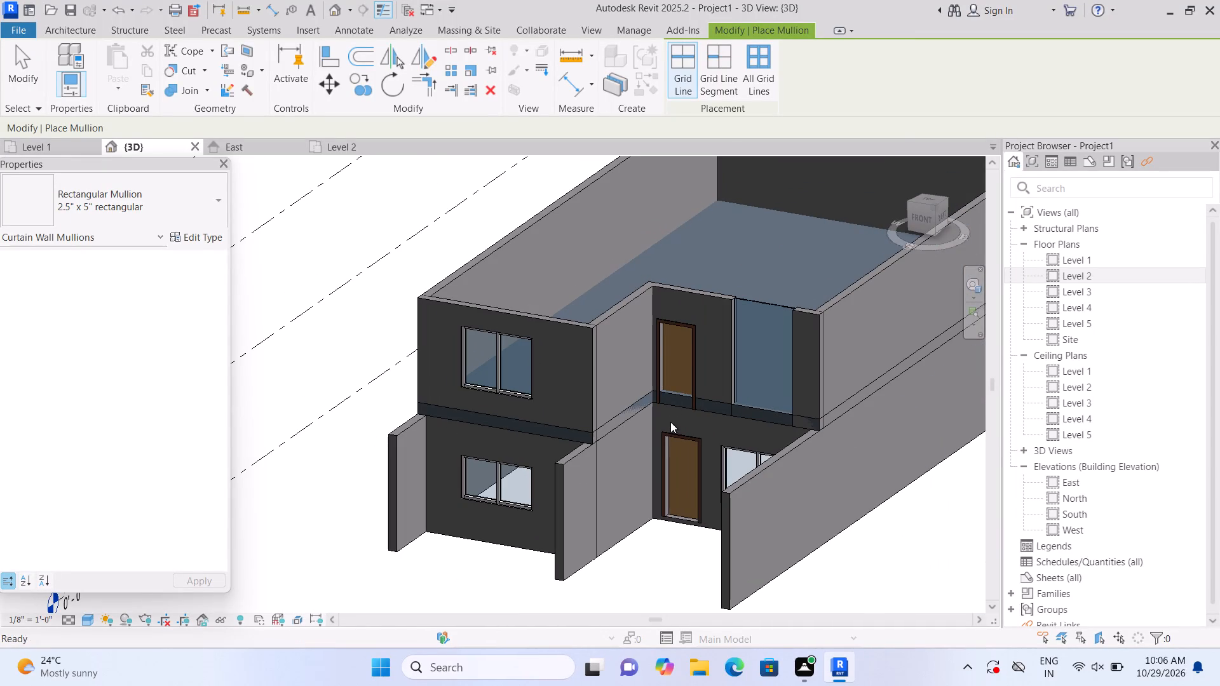
# In the front view, widen the recessed Level 2 curtain wall towards the door to 6'-6", aligning it with the window below.
pyautogui.scroll(3, 778, 373)
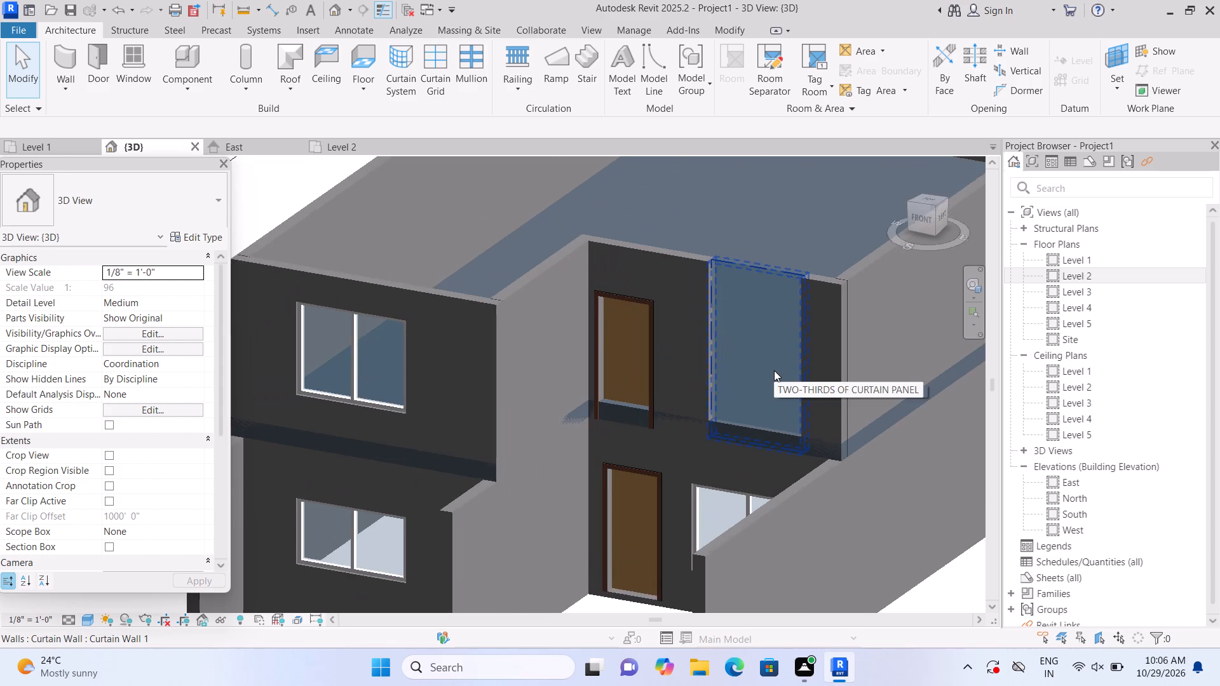
pyautogui.click(774, 370)
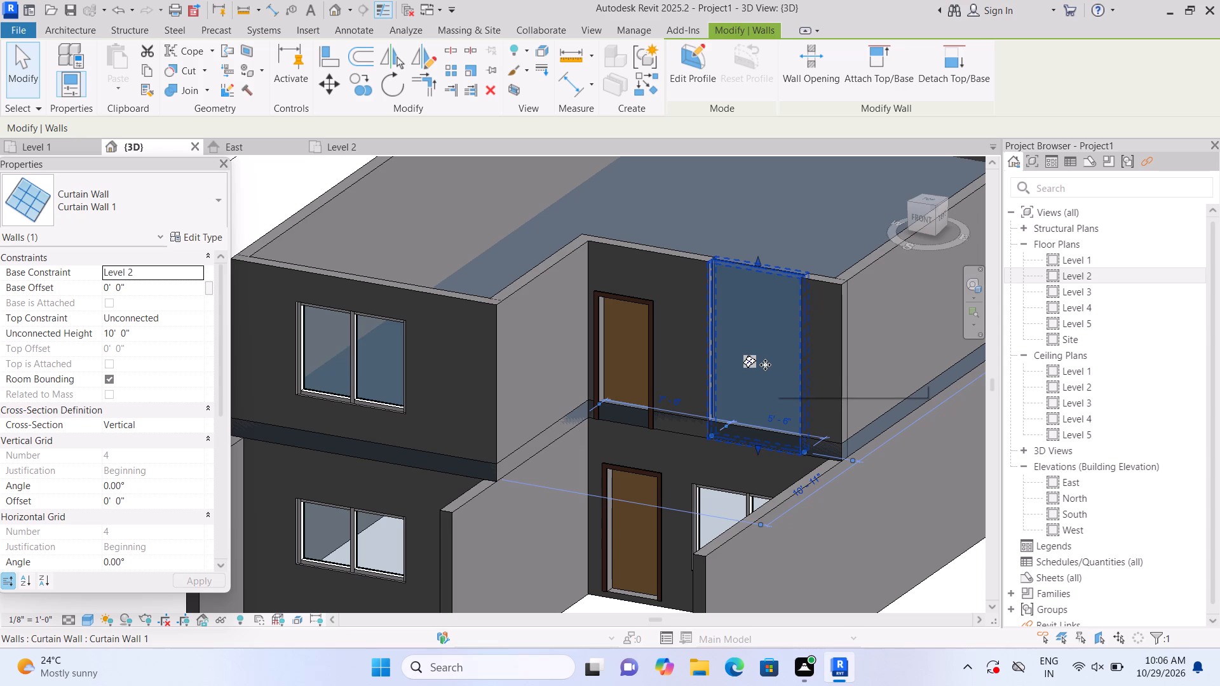
pyautogui.click(919, 218)
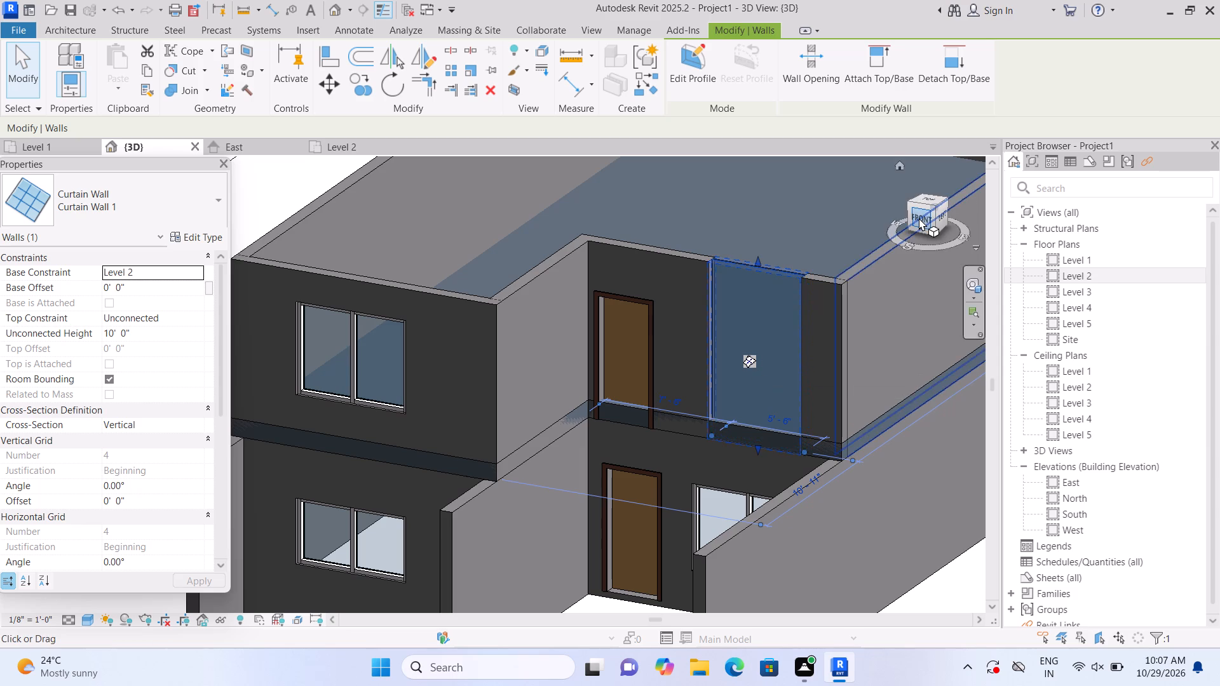
pyautogui.scroll(-3, 351, 410)
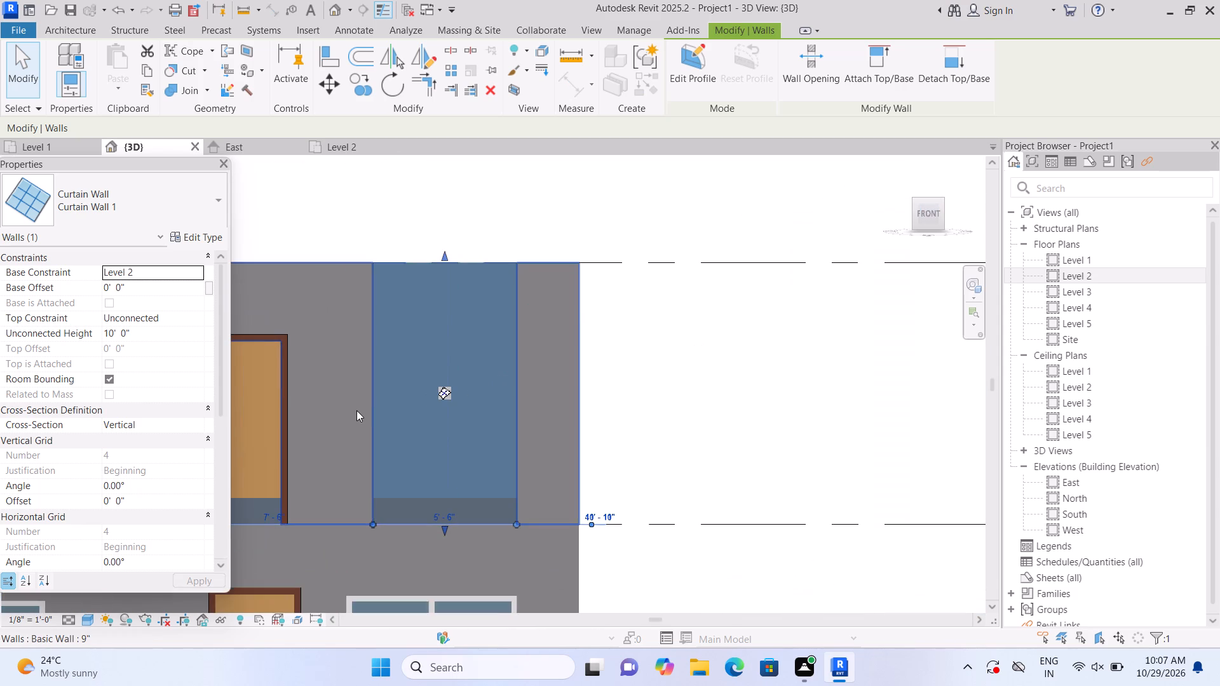
pyautogui.moveTo(642, 386); pyautogui.dragTo(738, 335, button='middle')
pyautogui.click(713, 361)
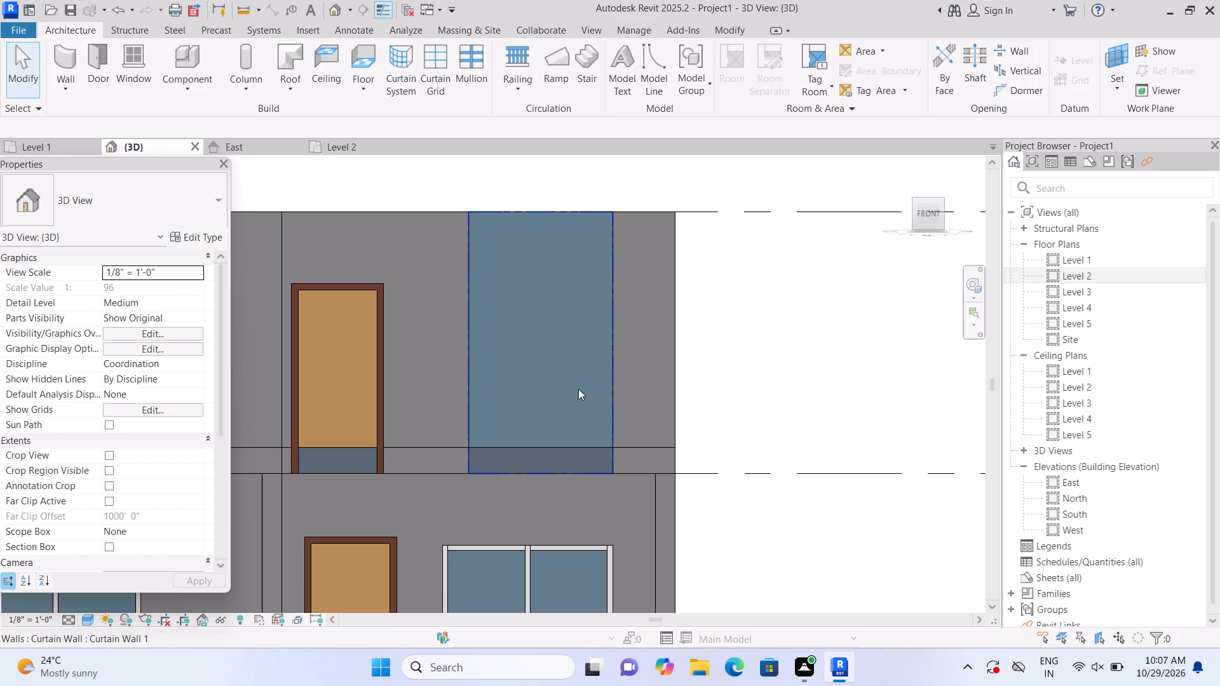
pyautogui.click(578, 389)
pyautogui.moveTo(462, 340); pyautogui.dragTo(460, 340)
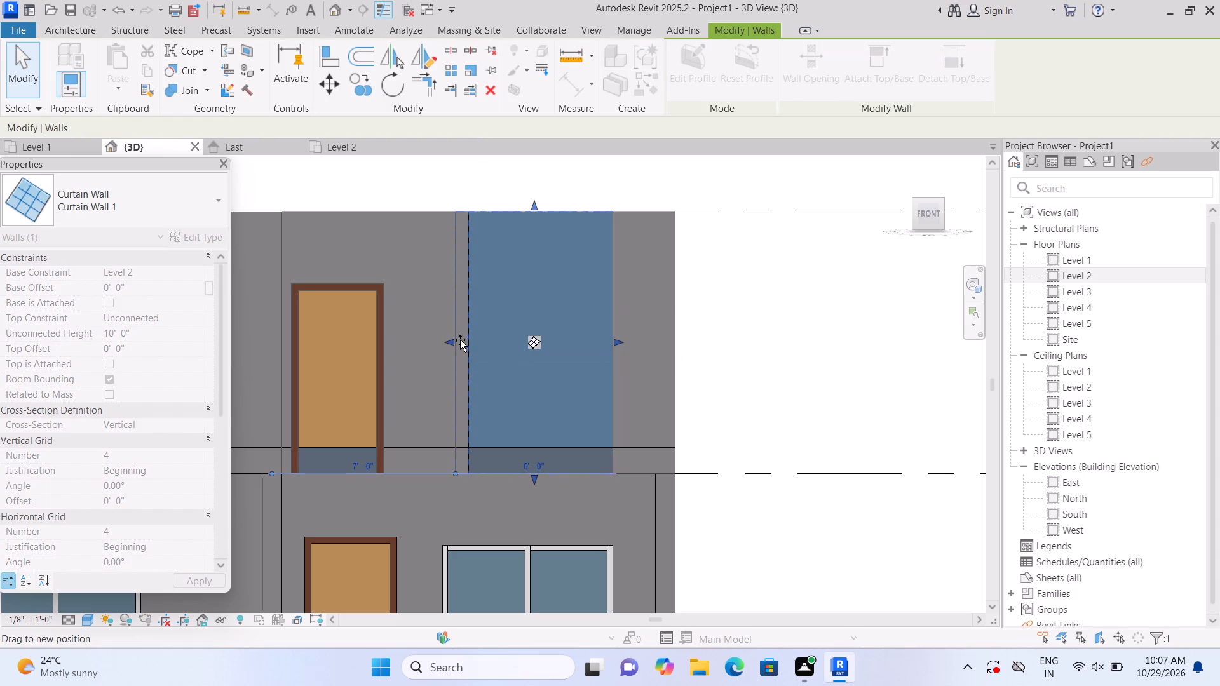
pyautogui.moveTo(460, 340); pyautogui.dragTo(449, 340)
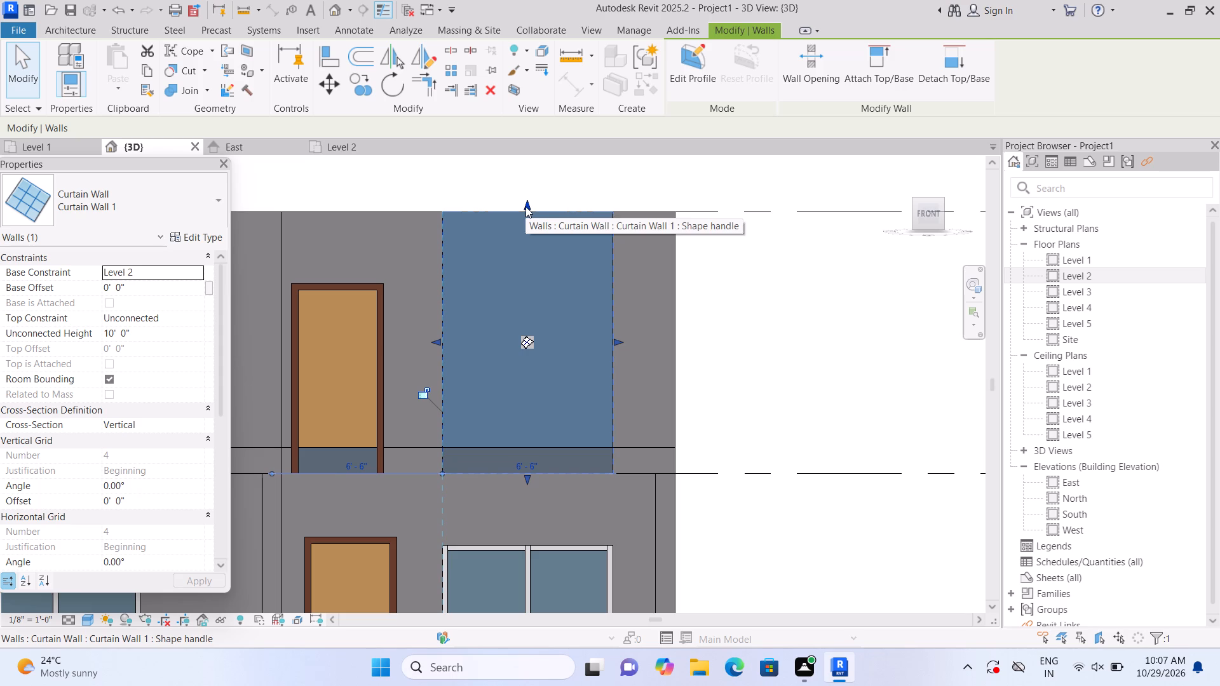
# Lower the recessed curtain wall's top to about 7' 10" above Level 2 and raise its base off the floor, forming a window.
pyautogui.moveTo(526, 201); pyautogui.dragTo(529, 220)
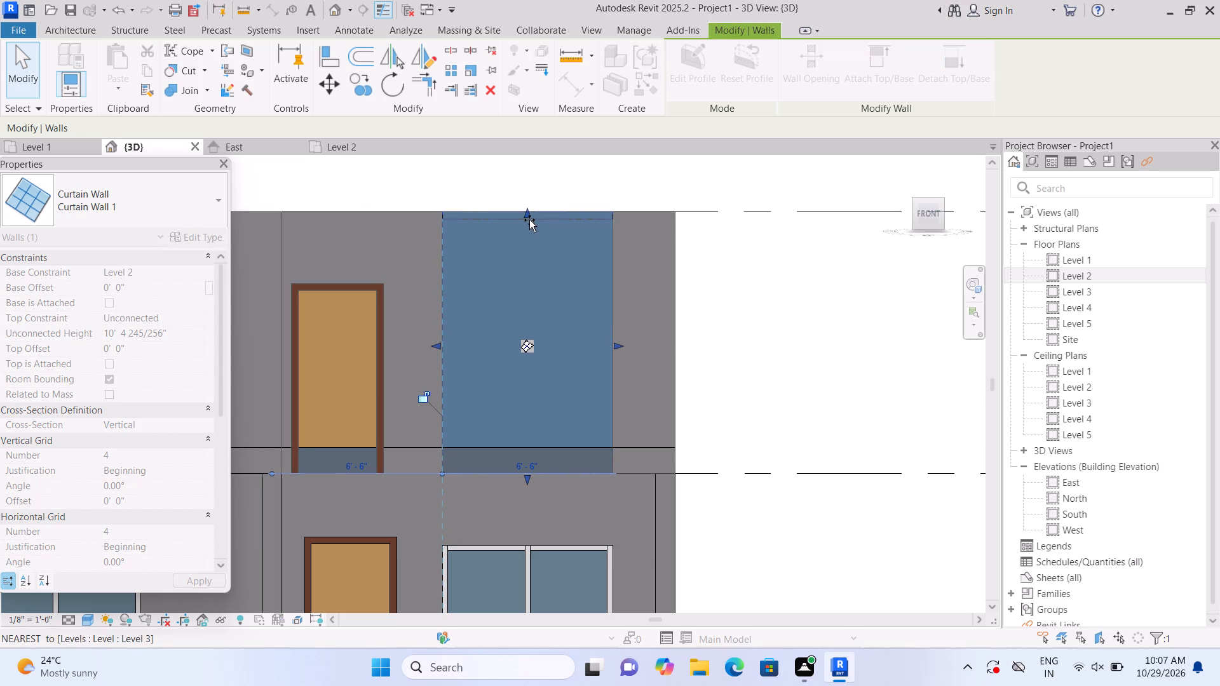
pyautogui.moveTo(529, 220); pyautogui.dragTo(530, 222)
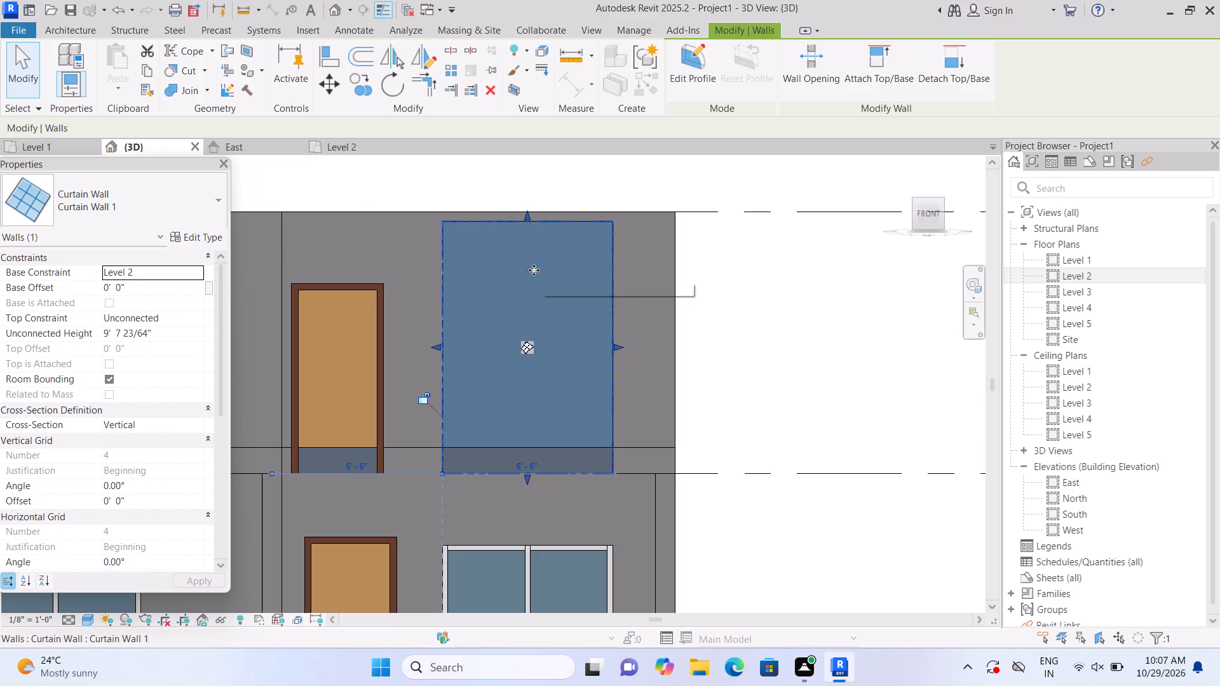
pyautogui.moveTo(527, 214); pyautogui.dragTo(534, 265)
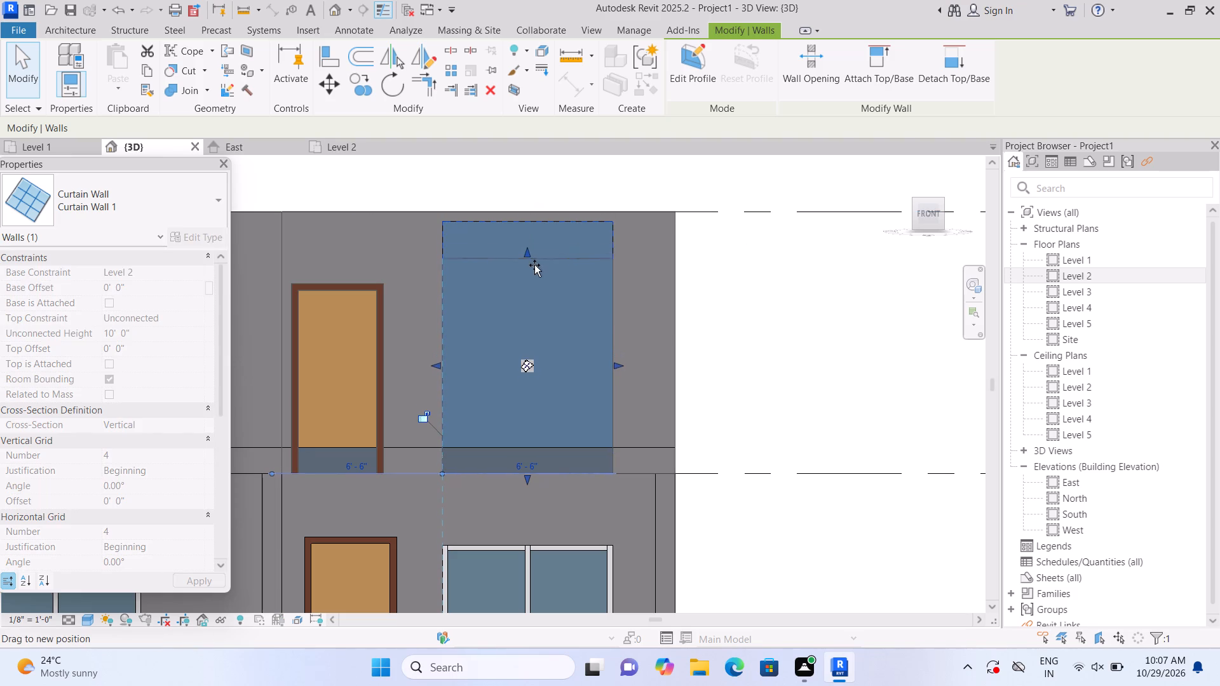
pyautogui.moveTo(534, 265); pyautogui.dragTo(536, 269)
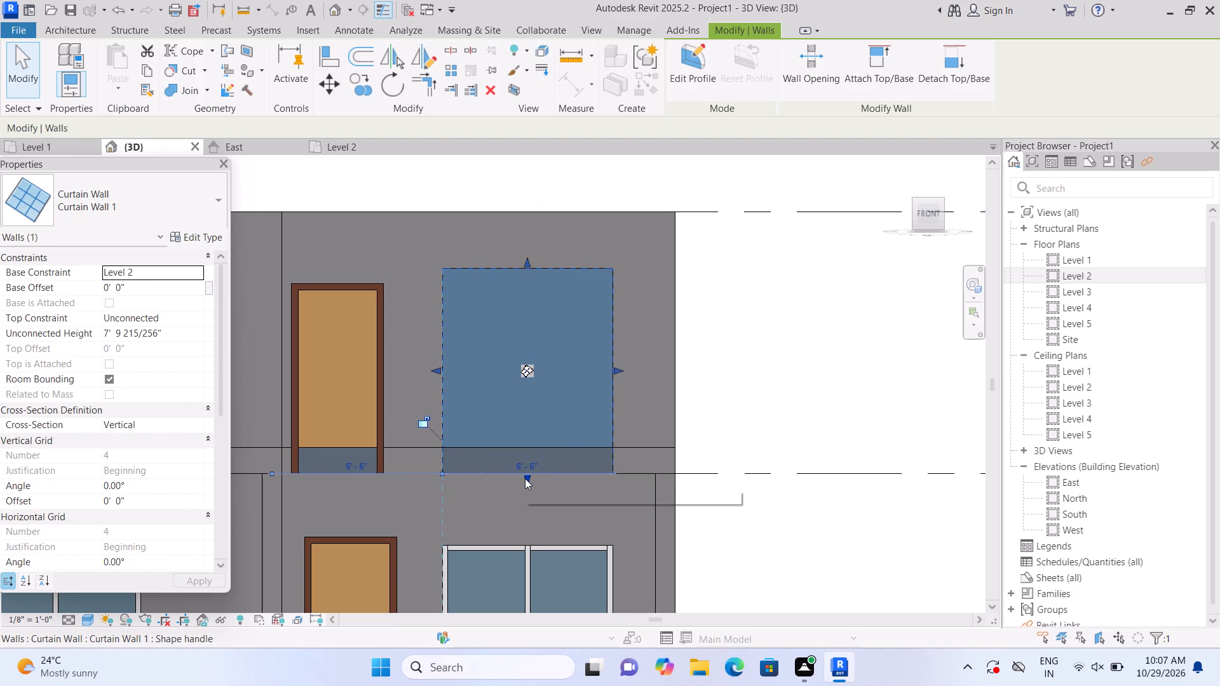
pyautogui.moveTo(527, 477); pyautogui.dragTo(542, 397)
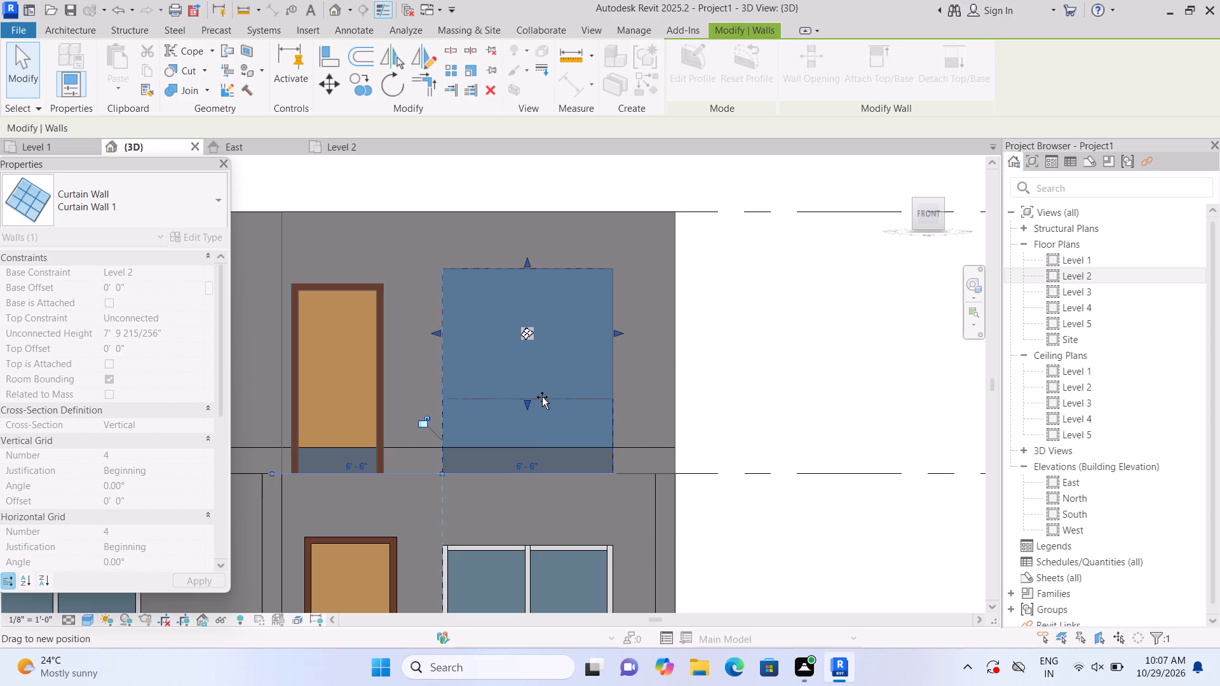
pyautogui.moveTo(542, 397); pyautogui.dragTo(548, 402)
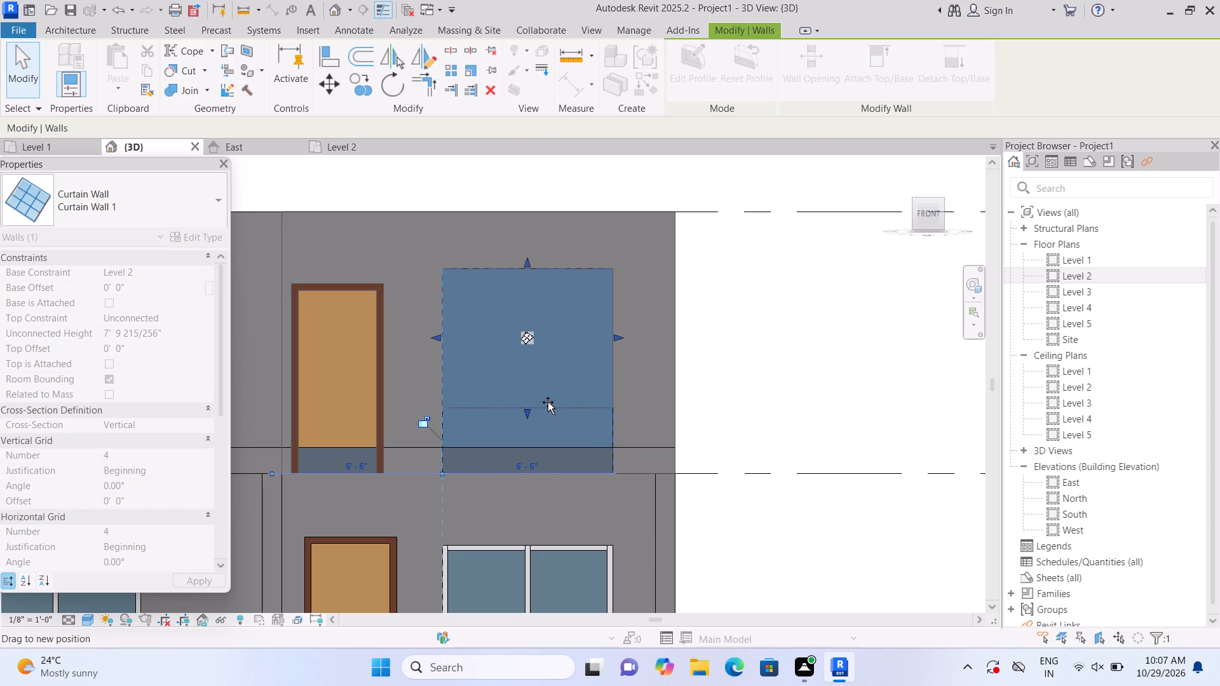
pyautogui.moveTo(548, 402); pyautogui.dragTo(549, 392)
pyautogui.click(771, 361)
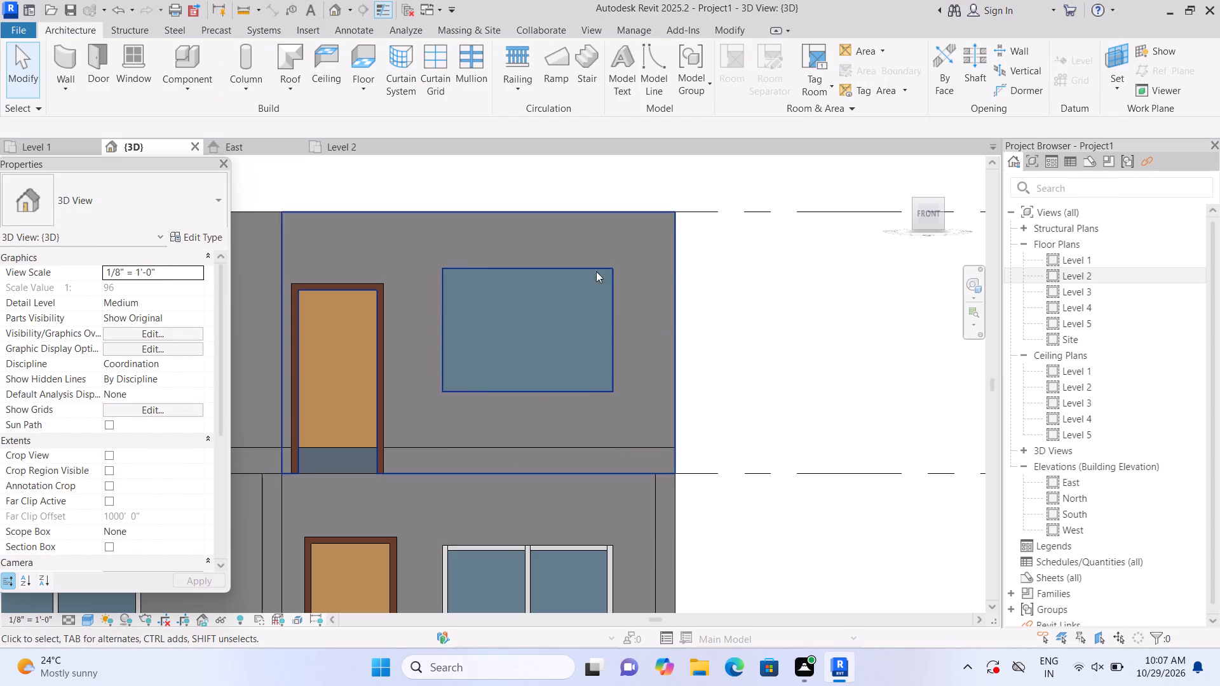
# Add a vertical curtain grid line at the midpoint of the recessed Level 2 window, 3'-3" from each side.
pyautogui.doubleClick(467, 71)
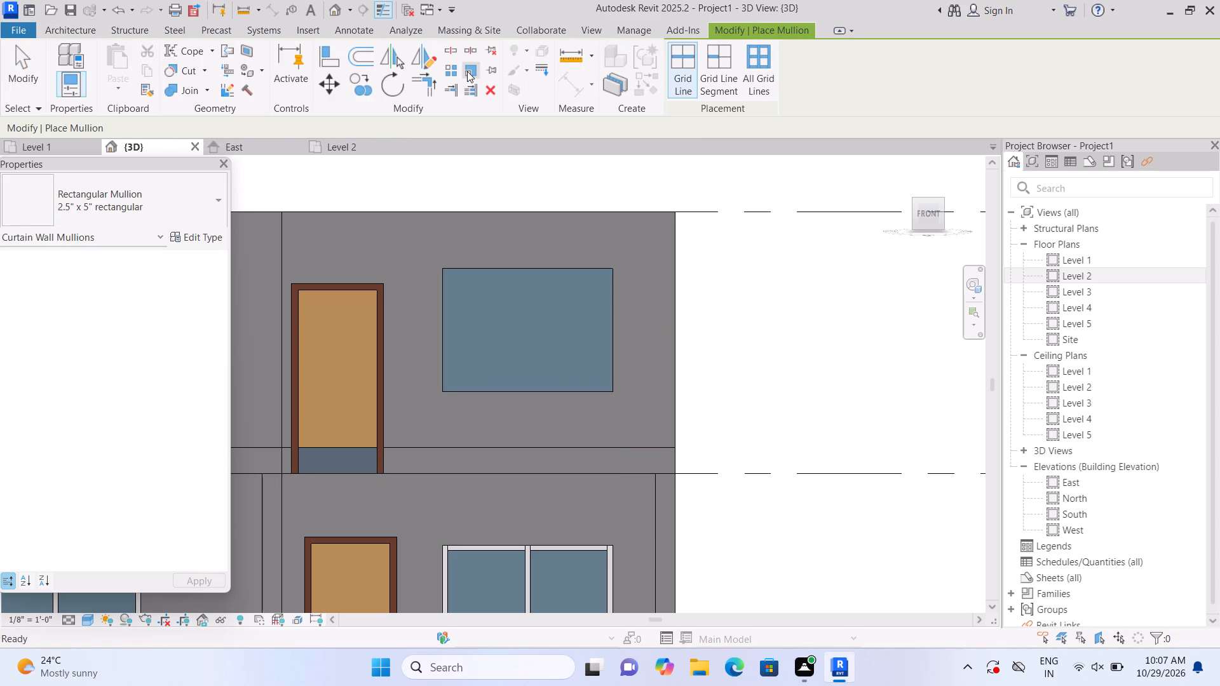
pyautogui.click(69, 27)
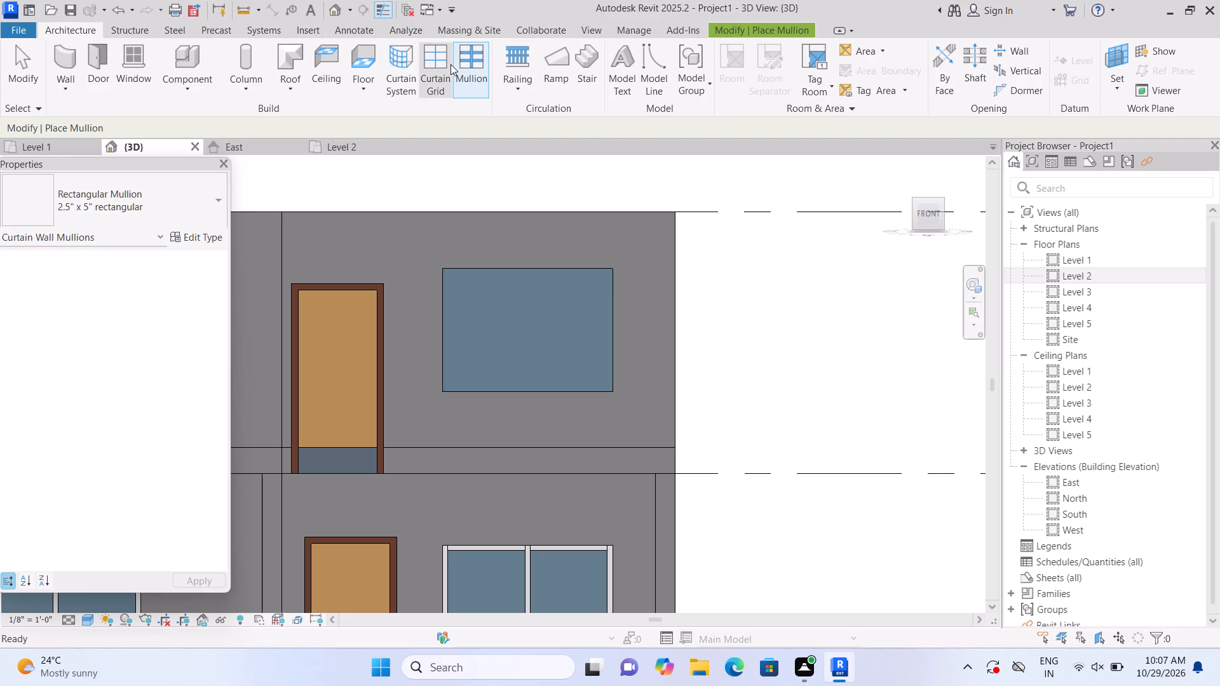
pyautogui.click(433, 83)
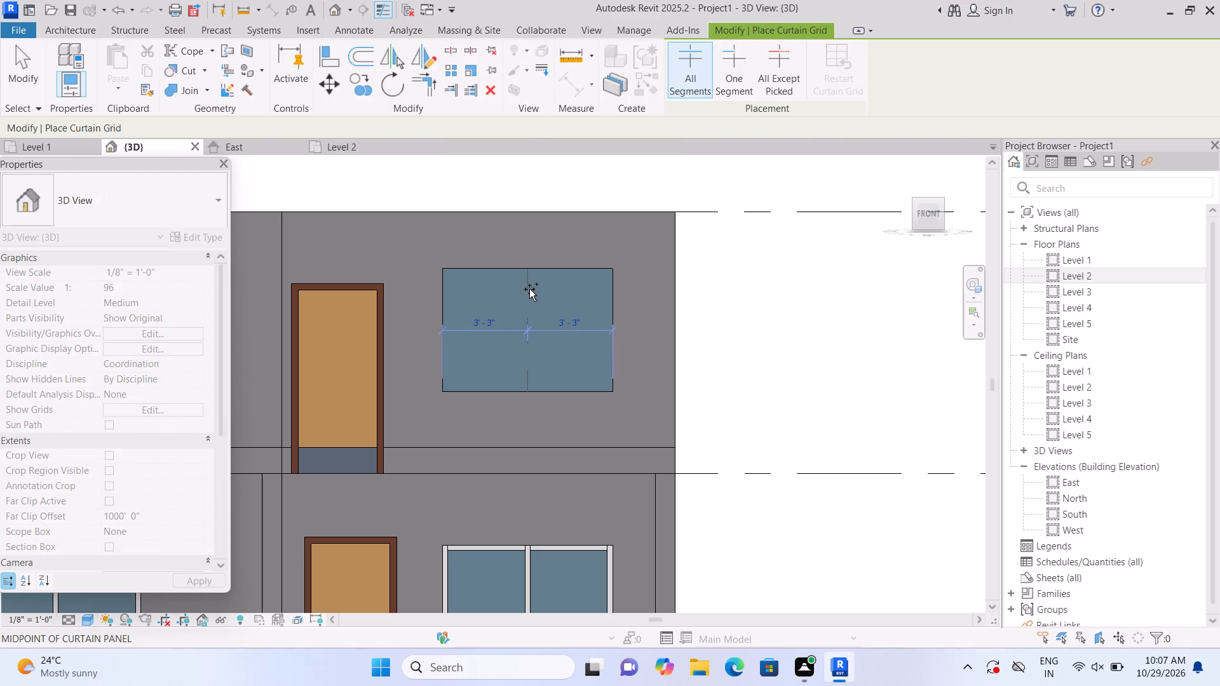
pyautogui.click(529, 289)
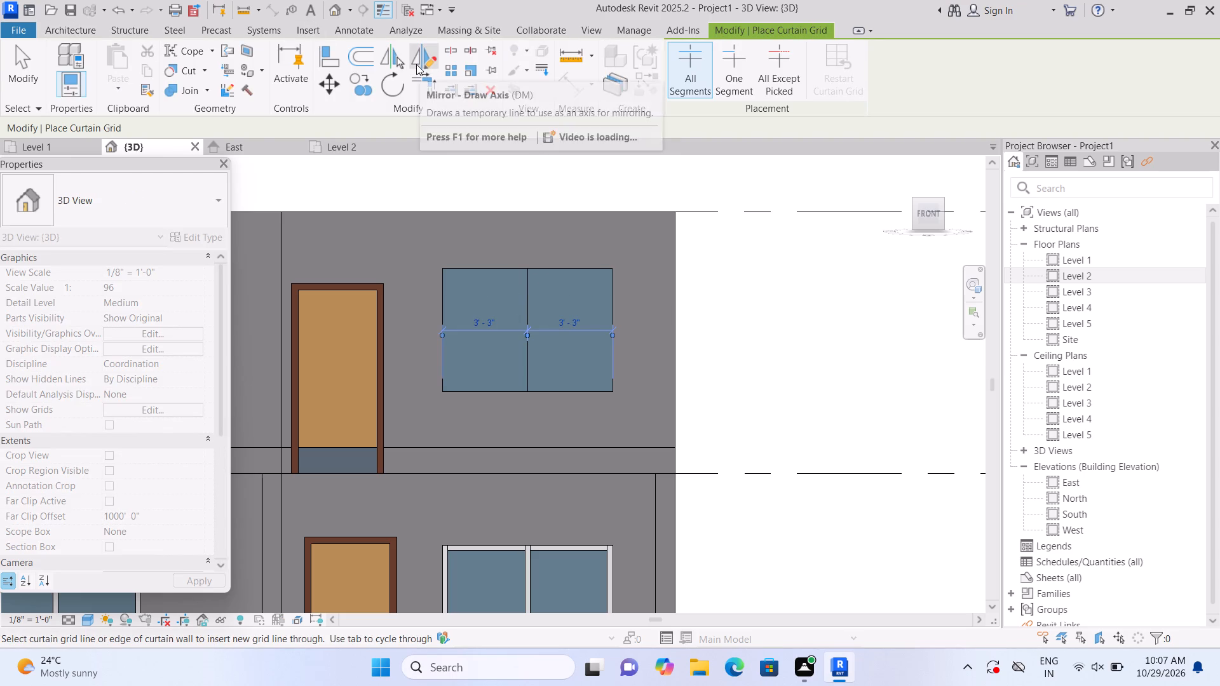
pyautogui.press('Escape')
# Place 2.5" x 5" rectangular mullions on the centre grid line and all four edges of the recessed Level 2 window.
pyautogui.click(70, 29)
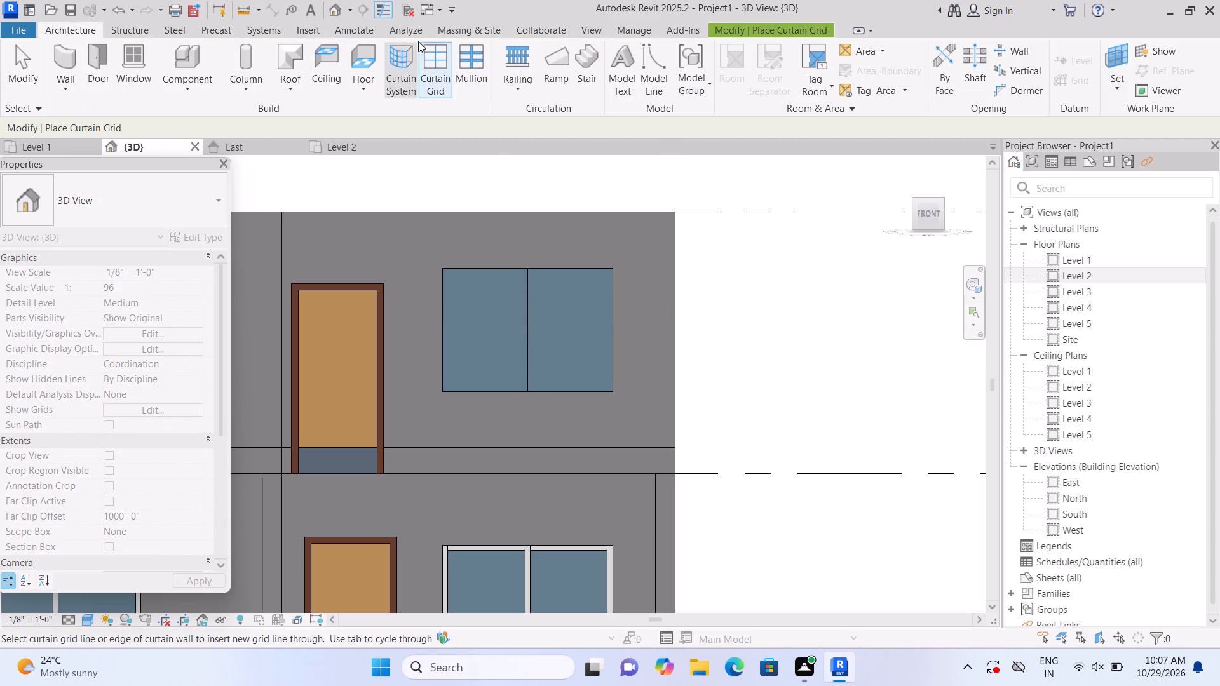
pyautogui.click(468, 64)
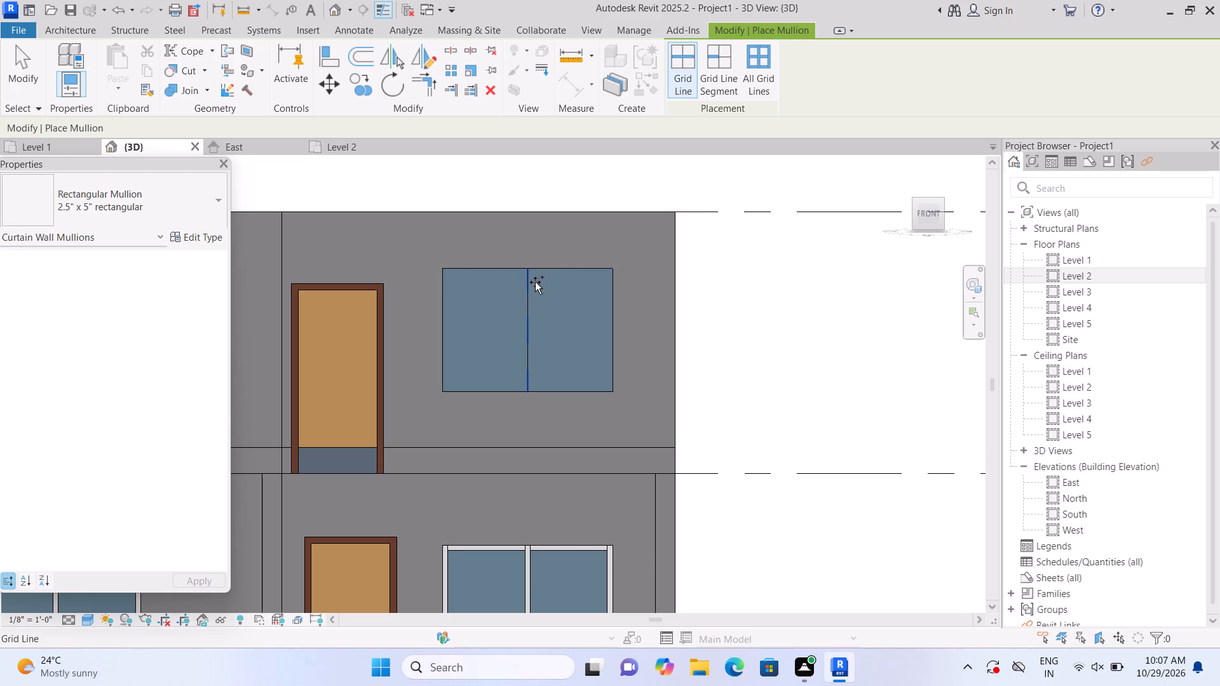
pyautogui.click(535, 283)
pyautogui.click(530, 267)
pyautogui.click(449, 314)
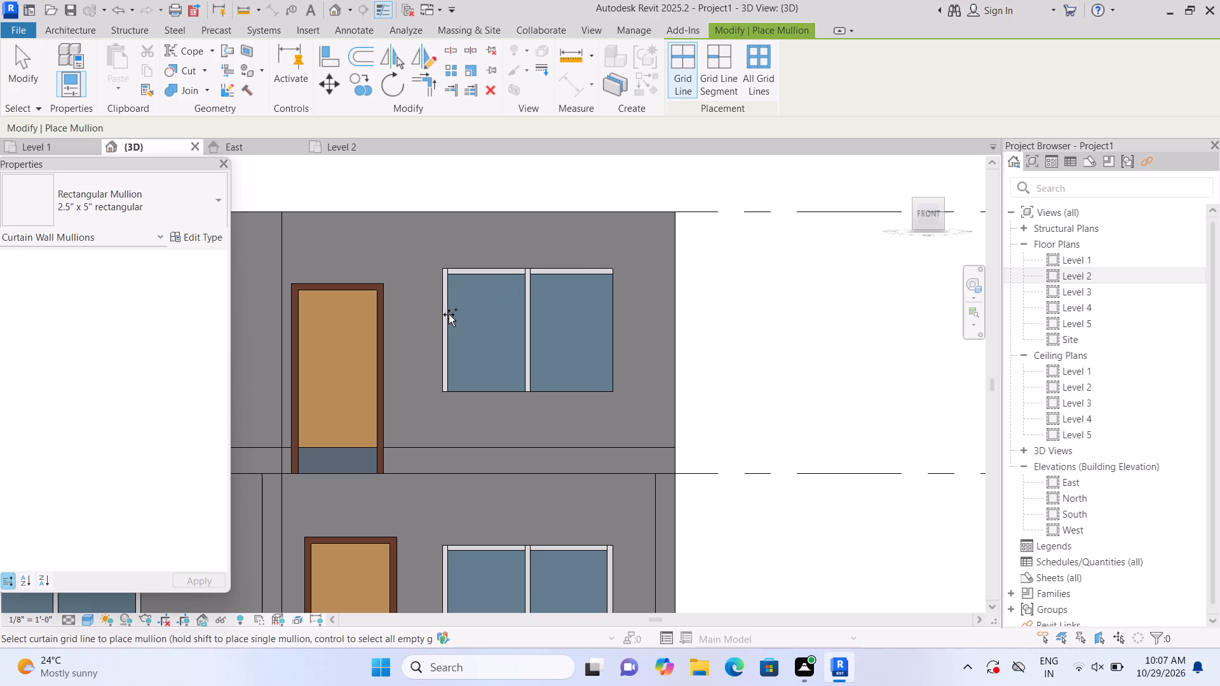
pyautogui.click(501, 385)
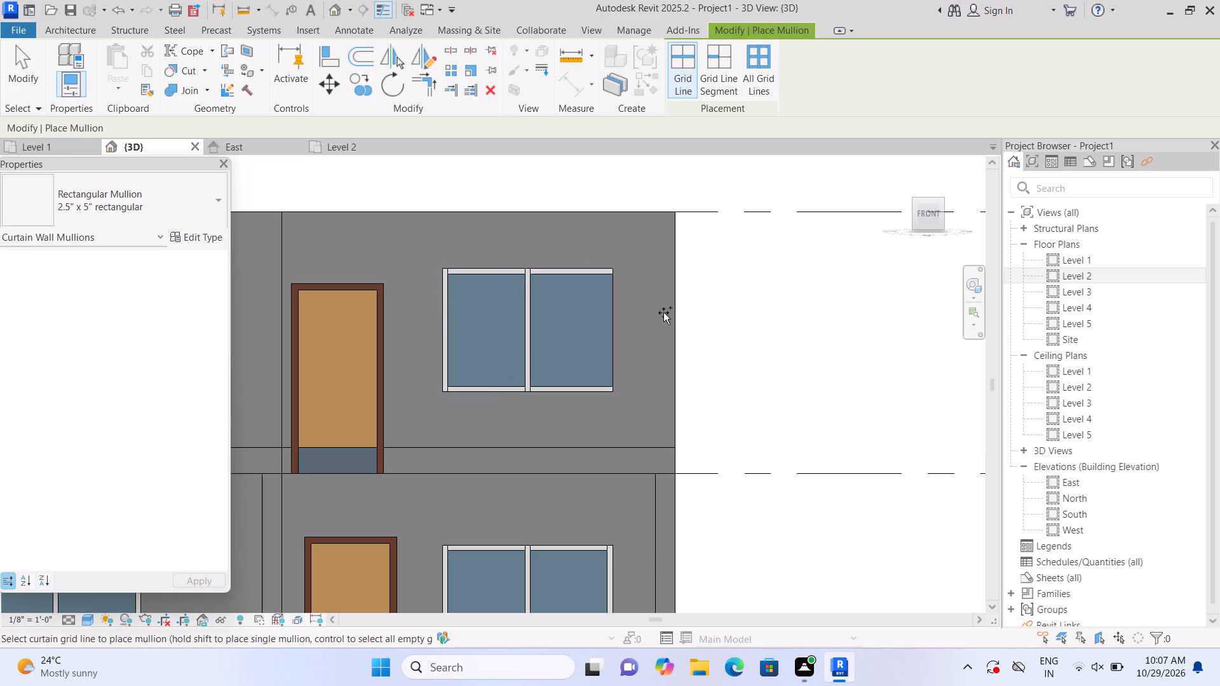
pyautogui.click(607, 325)
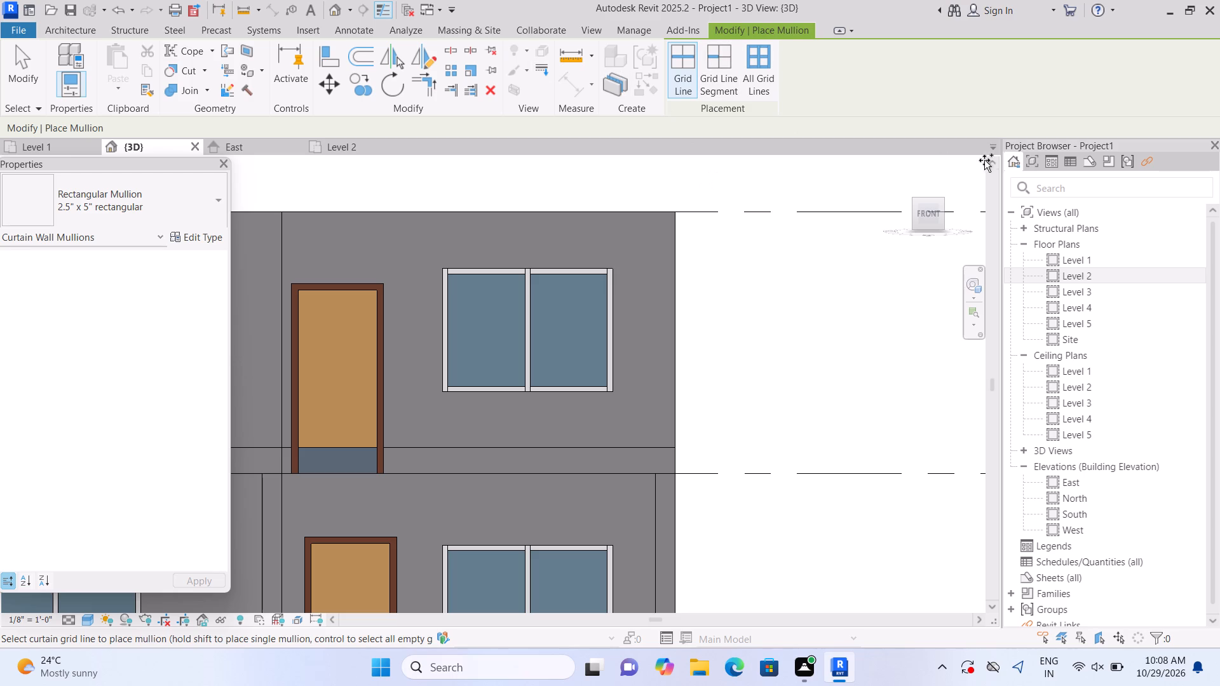
pyautogui.press('Escape')
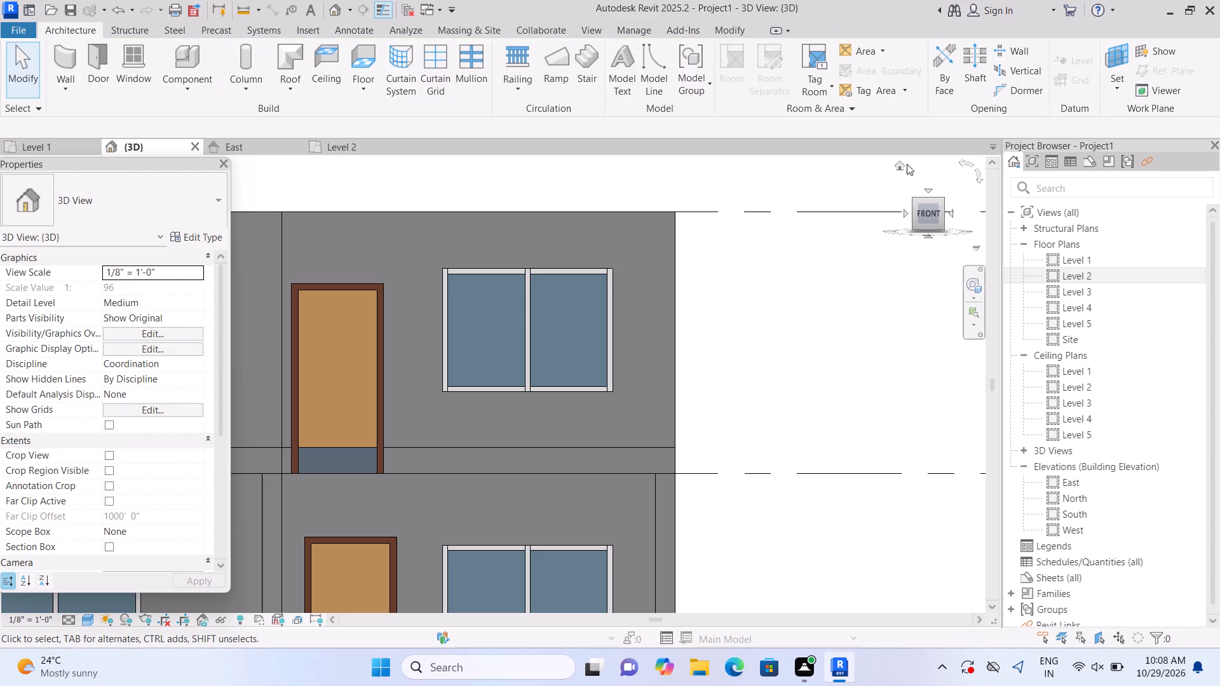
# Open the Level 3 floor plan and set its underlay base level to Level 2.
pyautogui.click(900, 165)
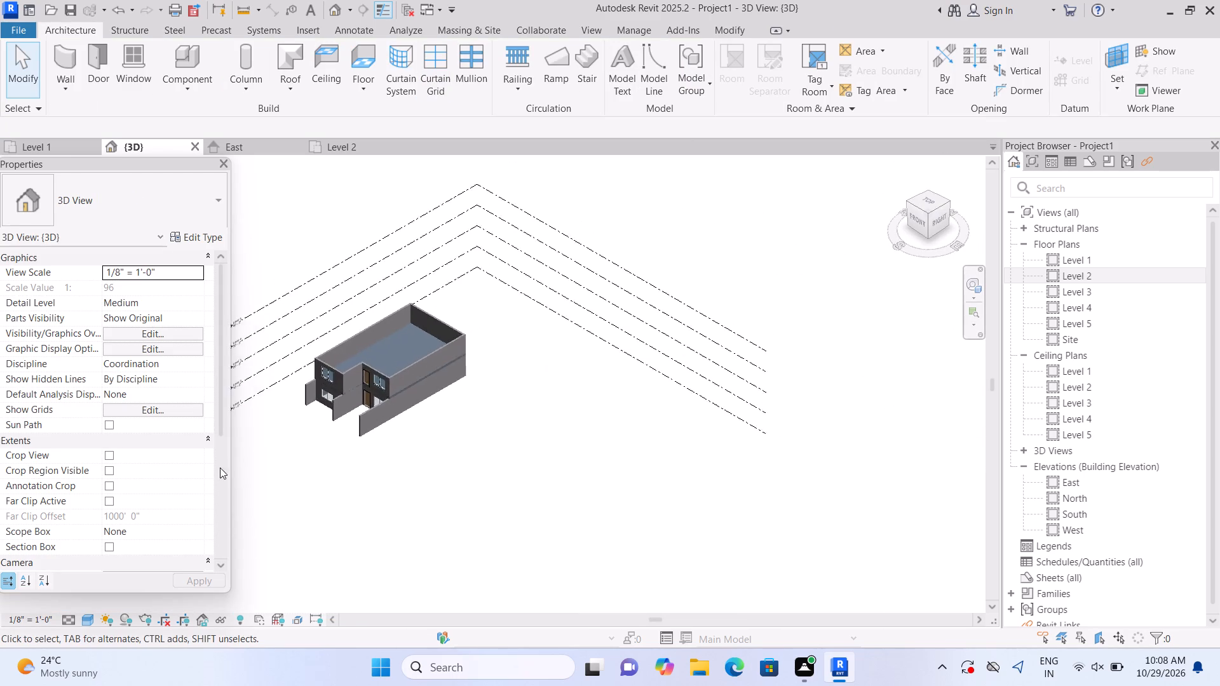
pyautogui.scroll(7, 215, 443)
pyautogui.scroll(1, 300, 412)
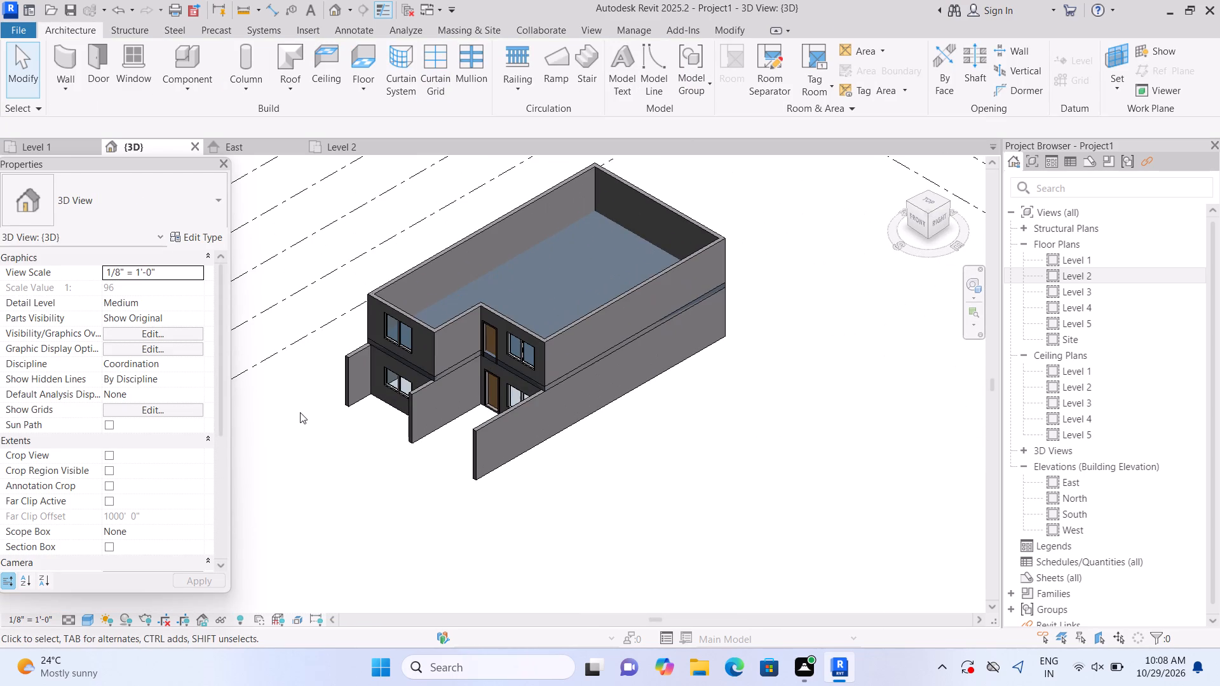
pyautogui.doubleClick(1050, 292)
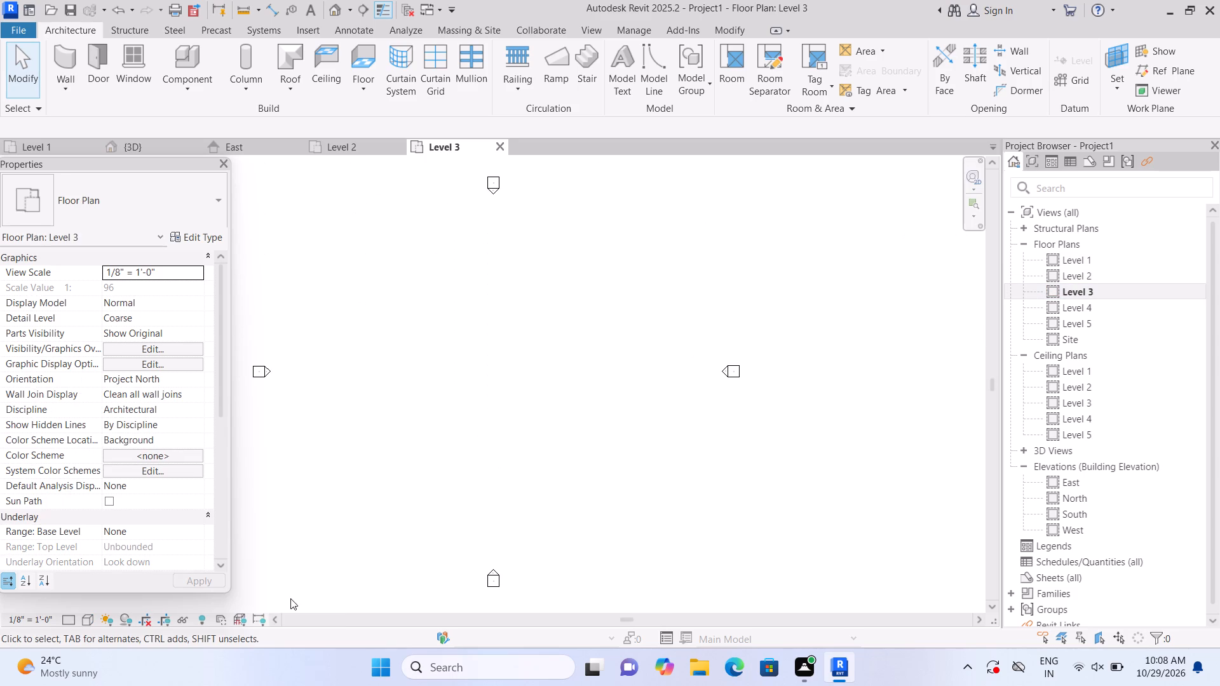
pyautogui.click(205, 513)
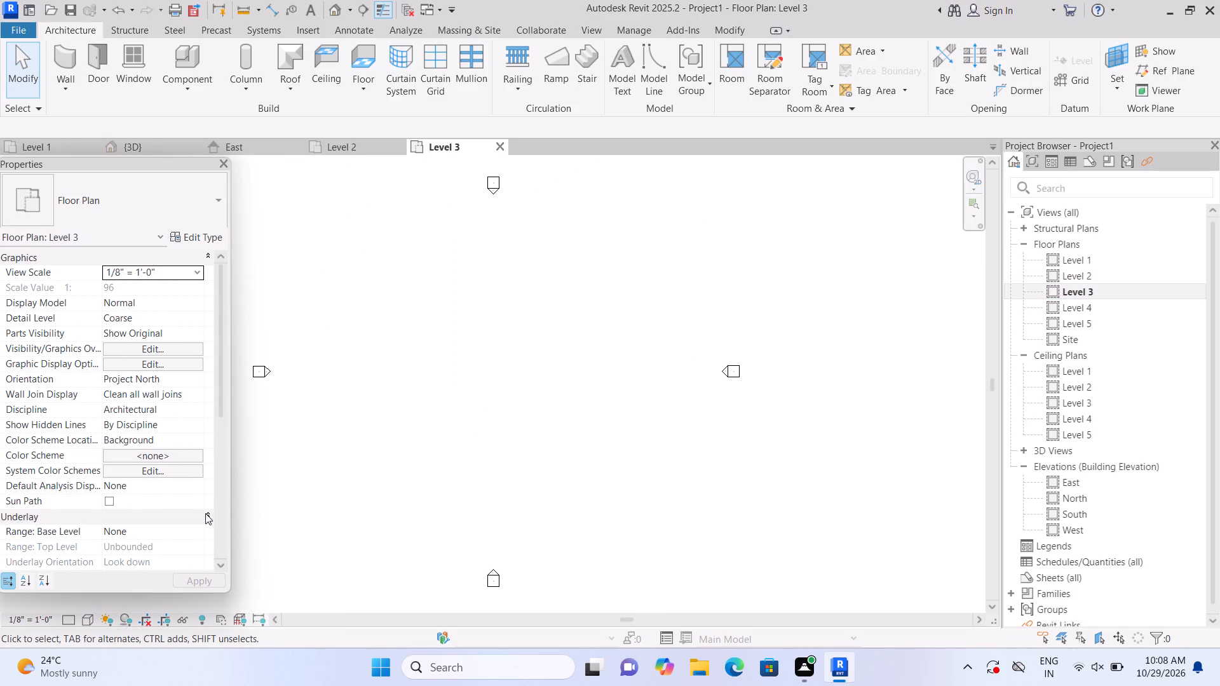
pyautogui.click(208, 512)
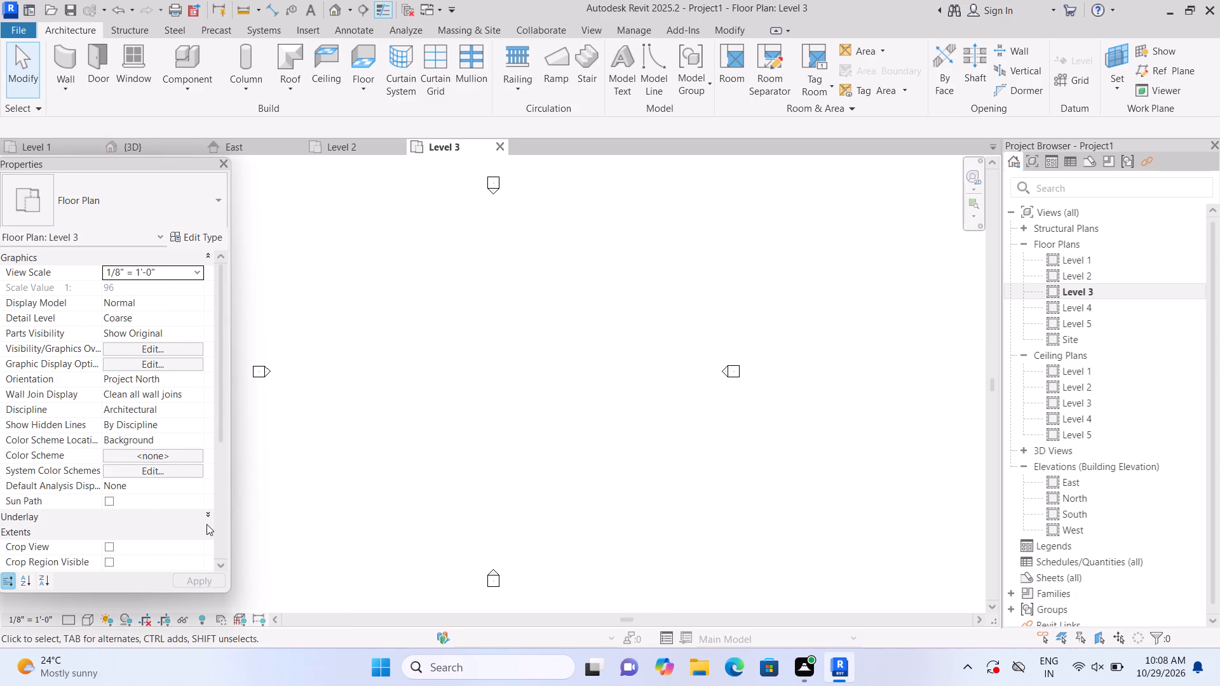
pyautogui.click(207, 509)
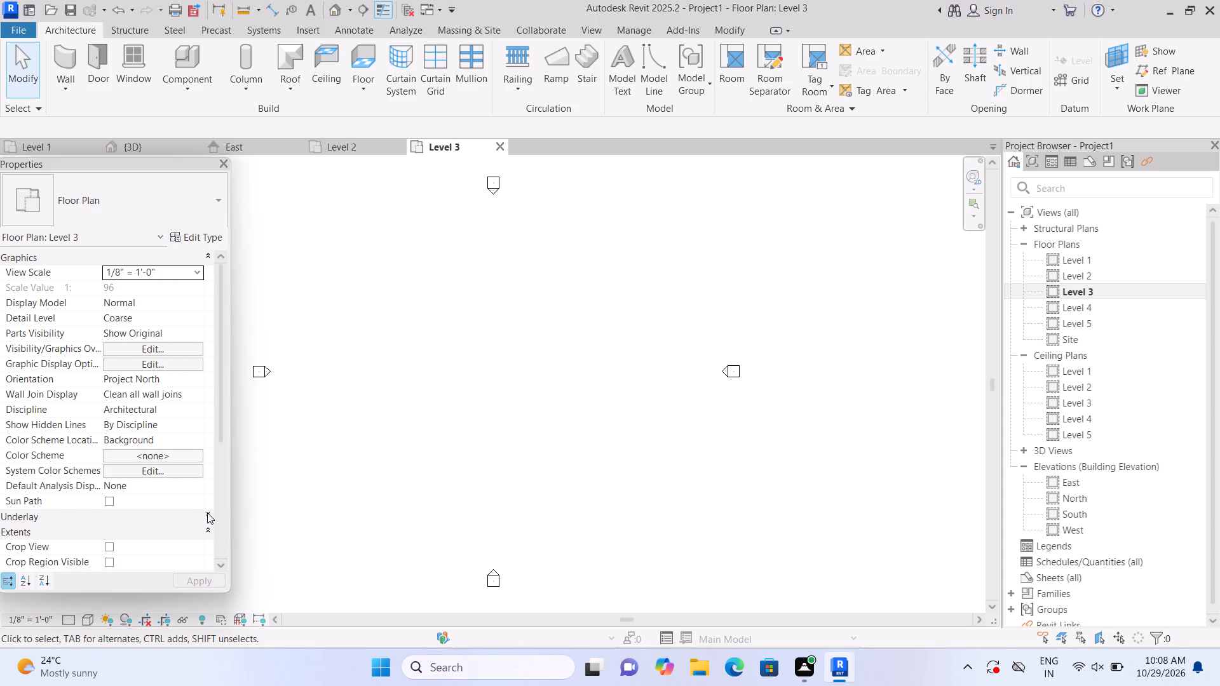
pyautogui.click(207, 513)
pyautogui.click(178, 530)
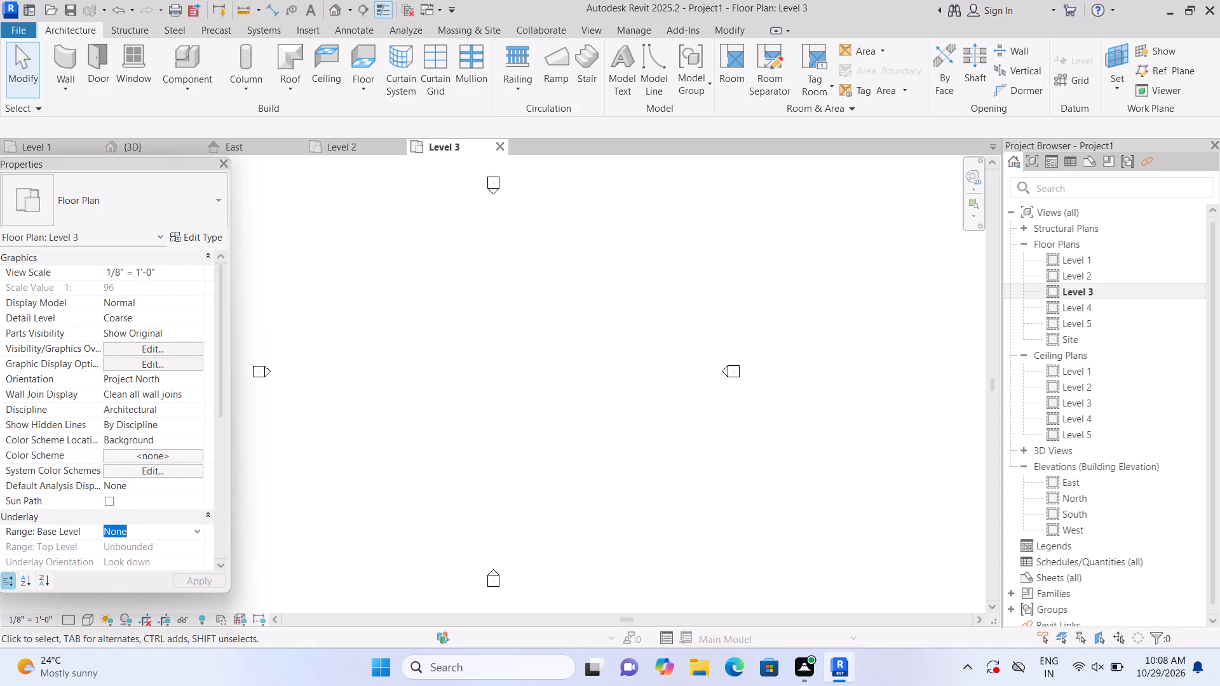
pyautogui.click(196, 534)
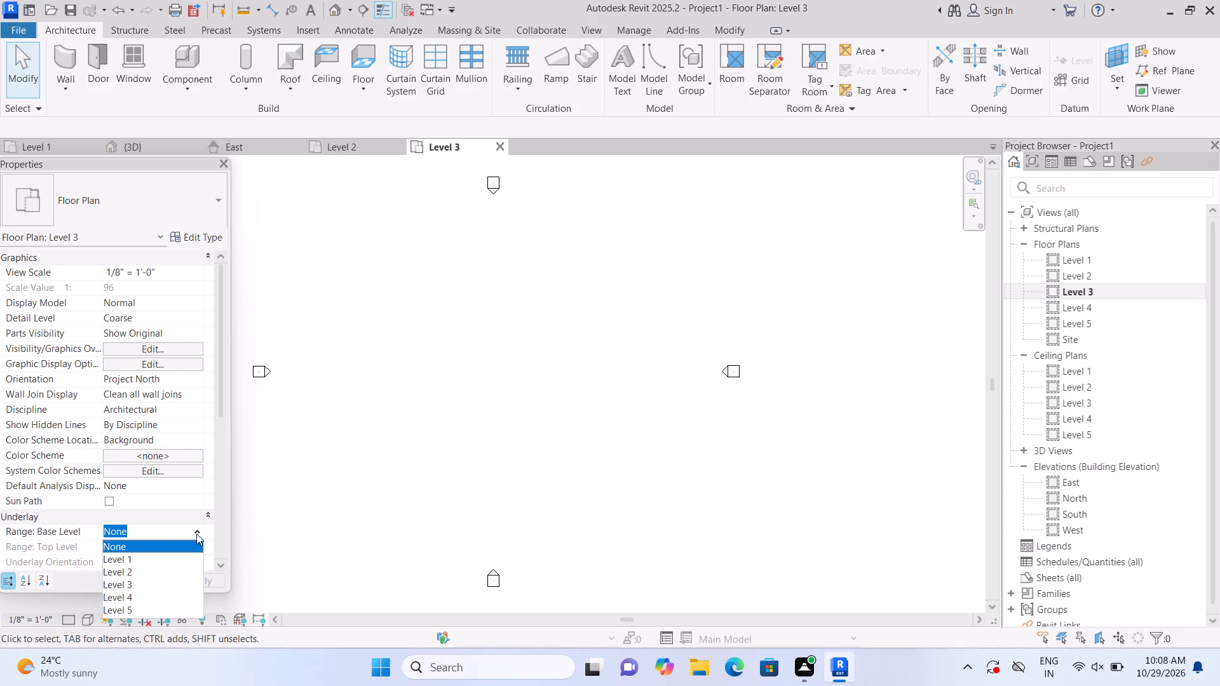
pyautogui.click(137, 574)
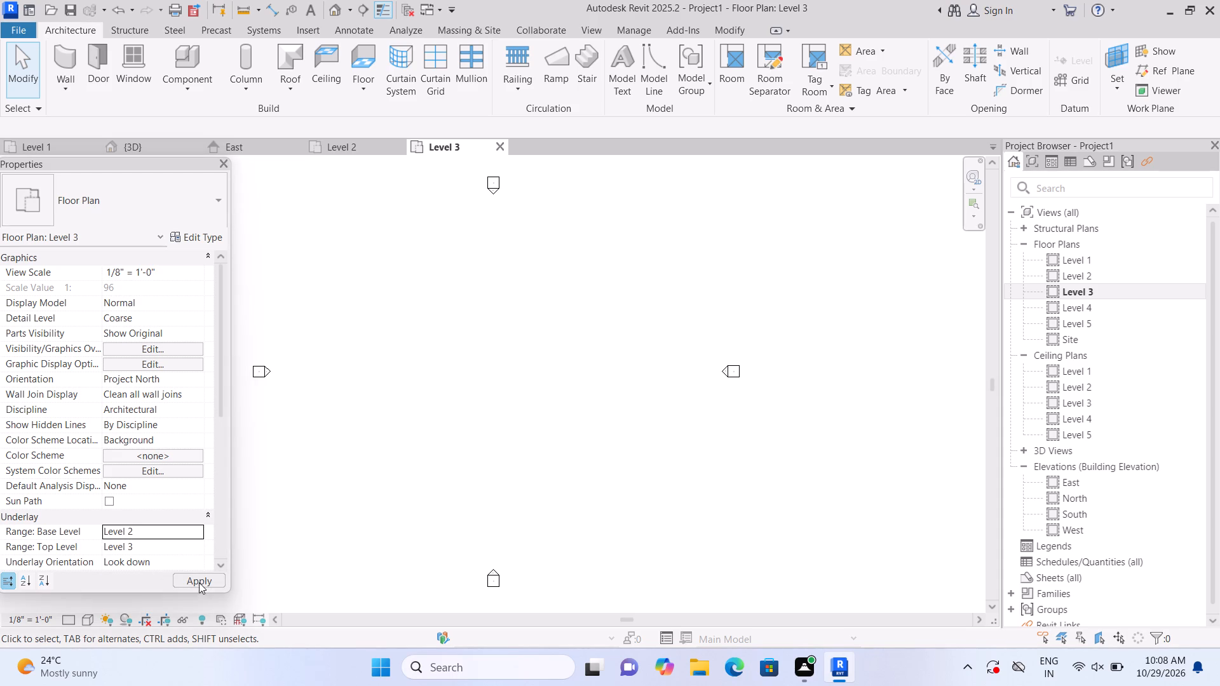
pyautogui.click(199, 579)
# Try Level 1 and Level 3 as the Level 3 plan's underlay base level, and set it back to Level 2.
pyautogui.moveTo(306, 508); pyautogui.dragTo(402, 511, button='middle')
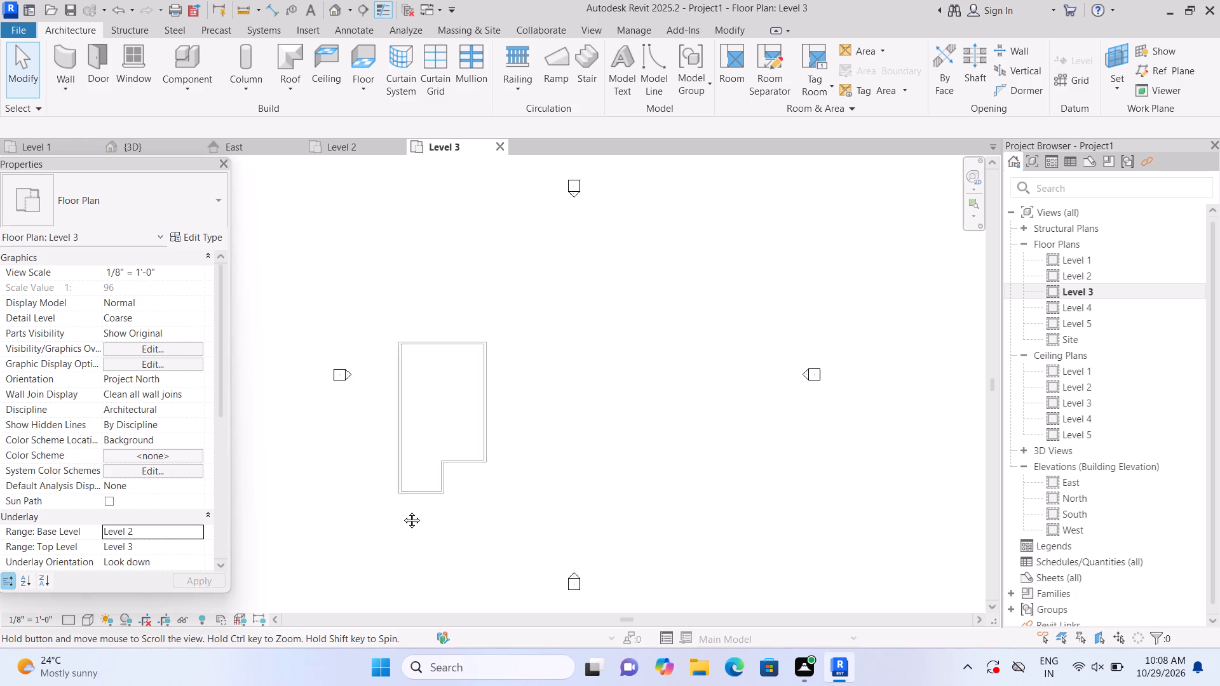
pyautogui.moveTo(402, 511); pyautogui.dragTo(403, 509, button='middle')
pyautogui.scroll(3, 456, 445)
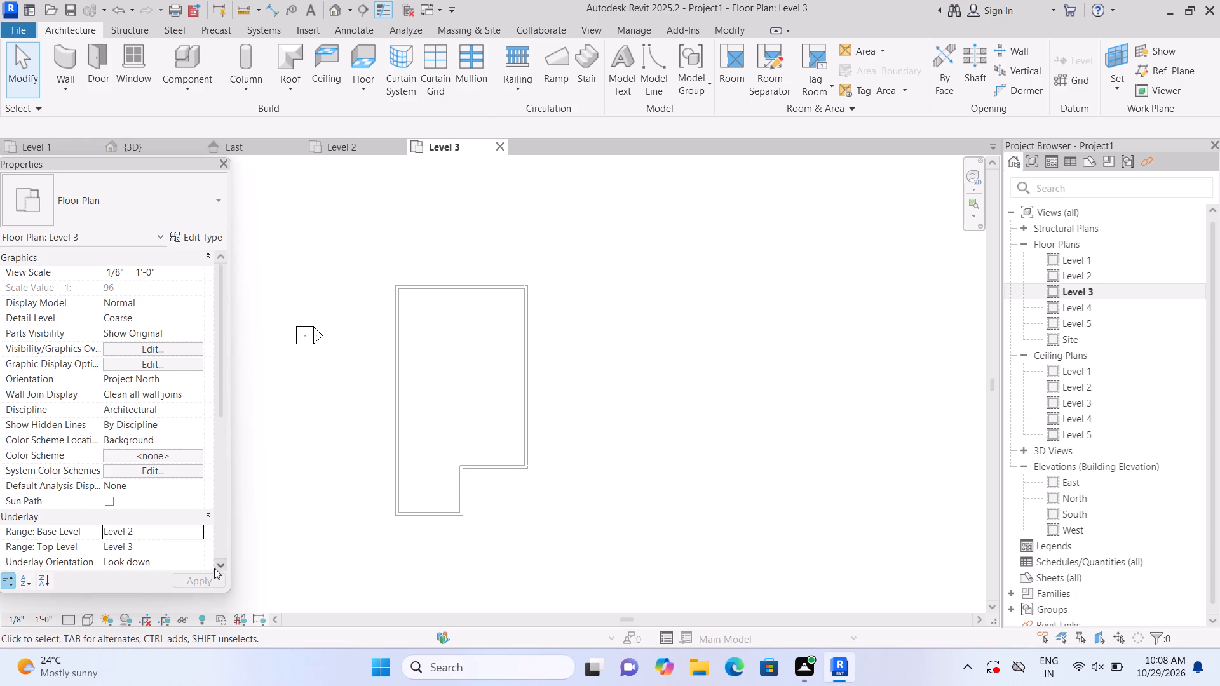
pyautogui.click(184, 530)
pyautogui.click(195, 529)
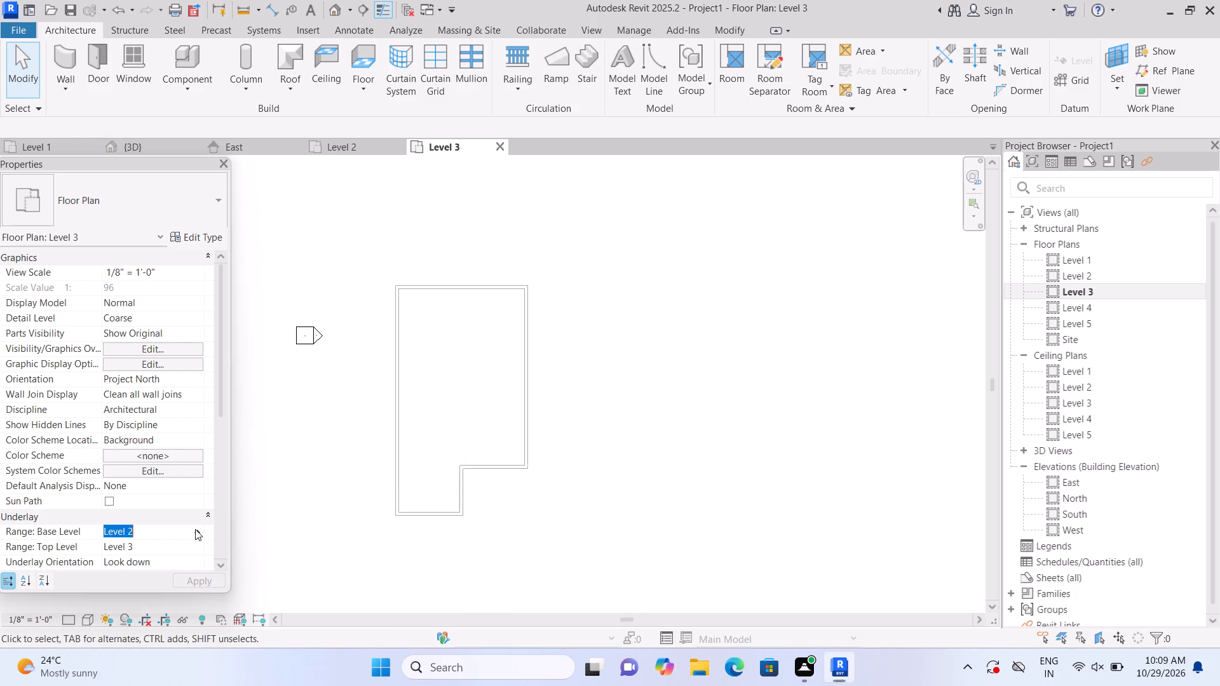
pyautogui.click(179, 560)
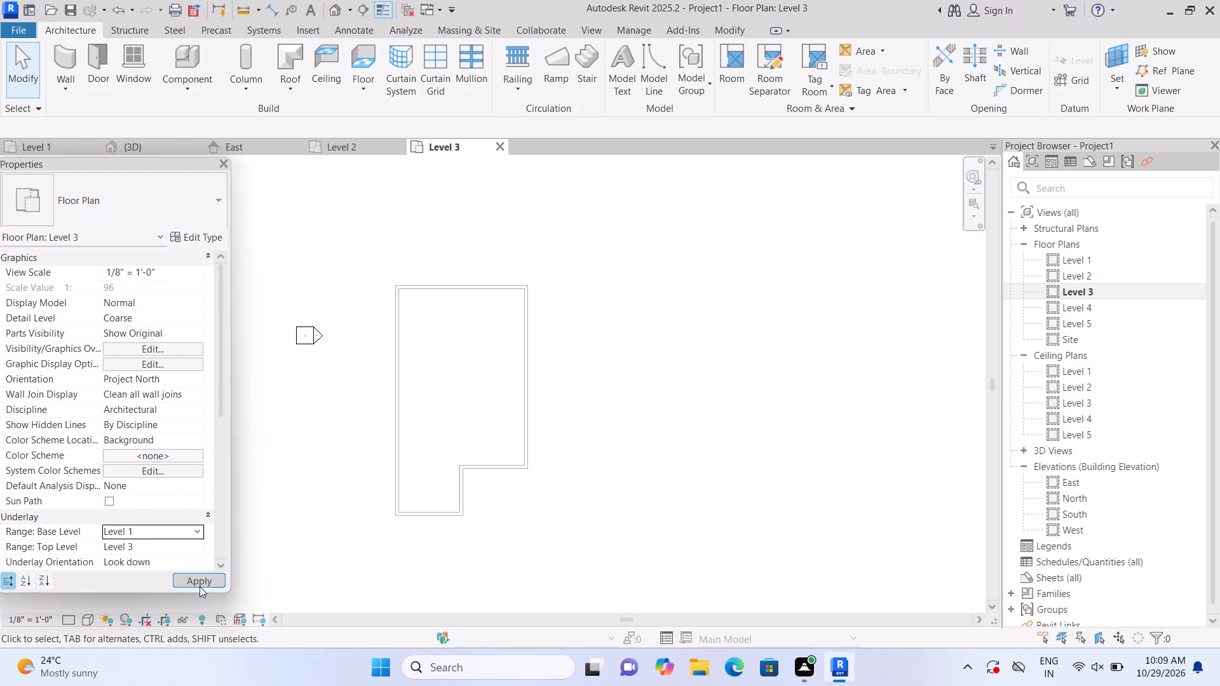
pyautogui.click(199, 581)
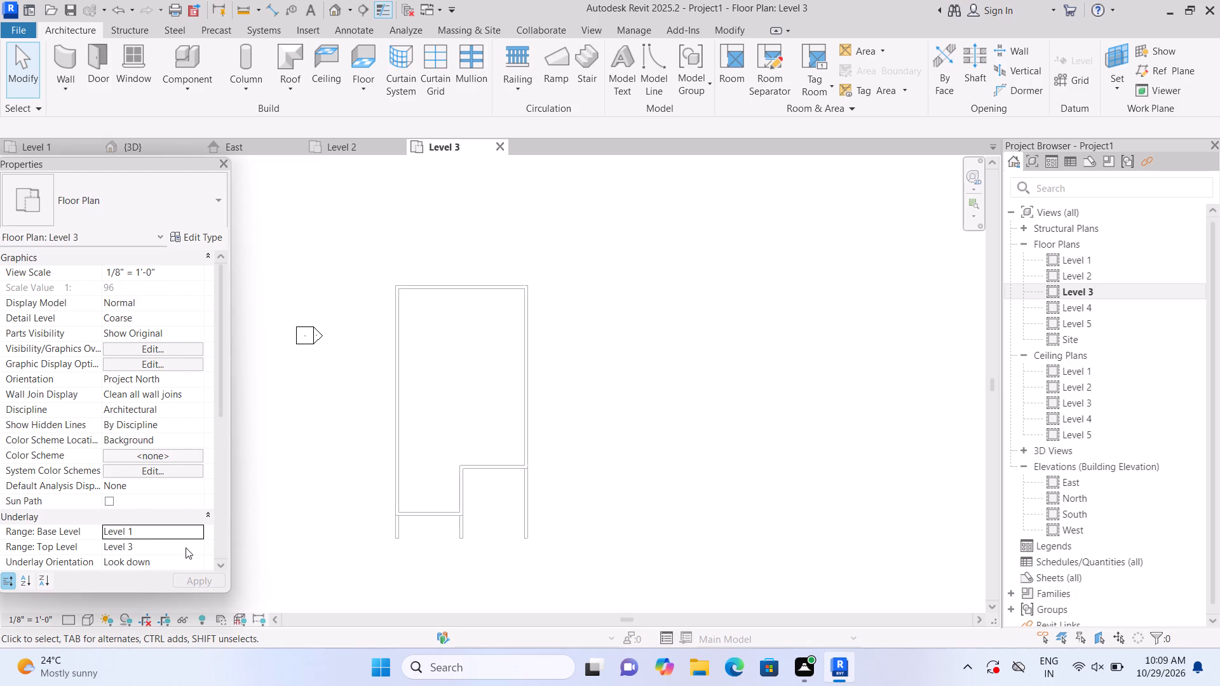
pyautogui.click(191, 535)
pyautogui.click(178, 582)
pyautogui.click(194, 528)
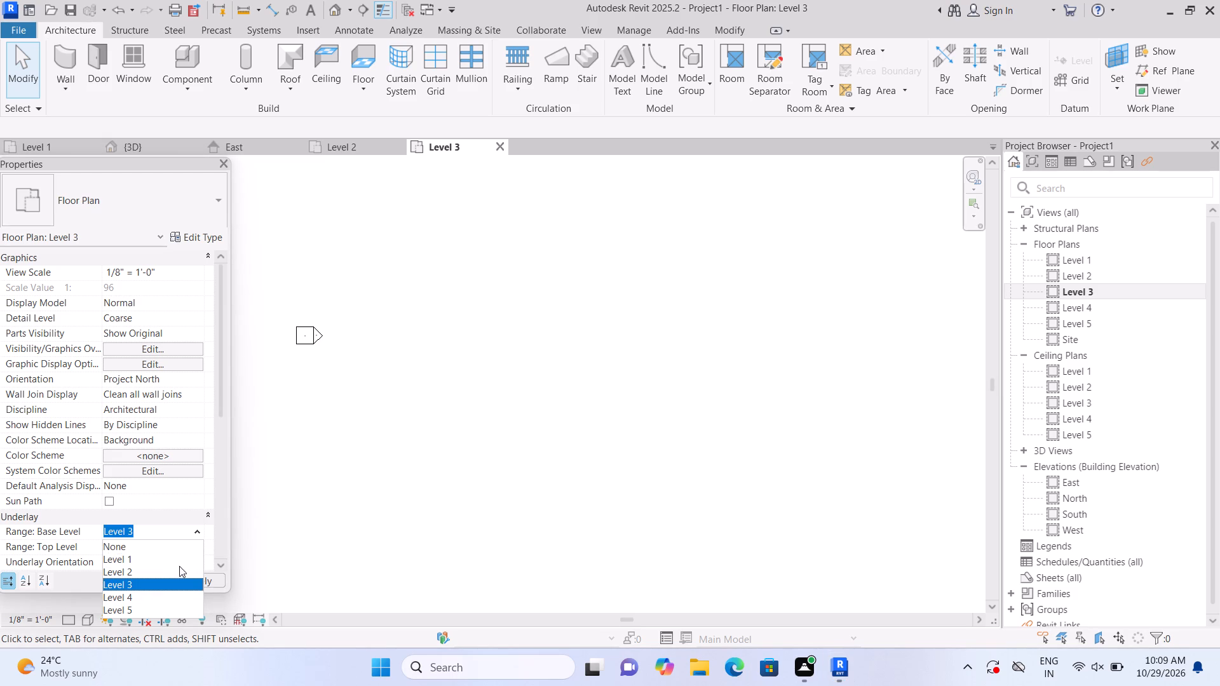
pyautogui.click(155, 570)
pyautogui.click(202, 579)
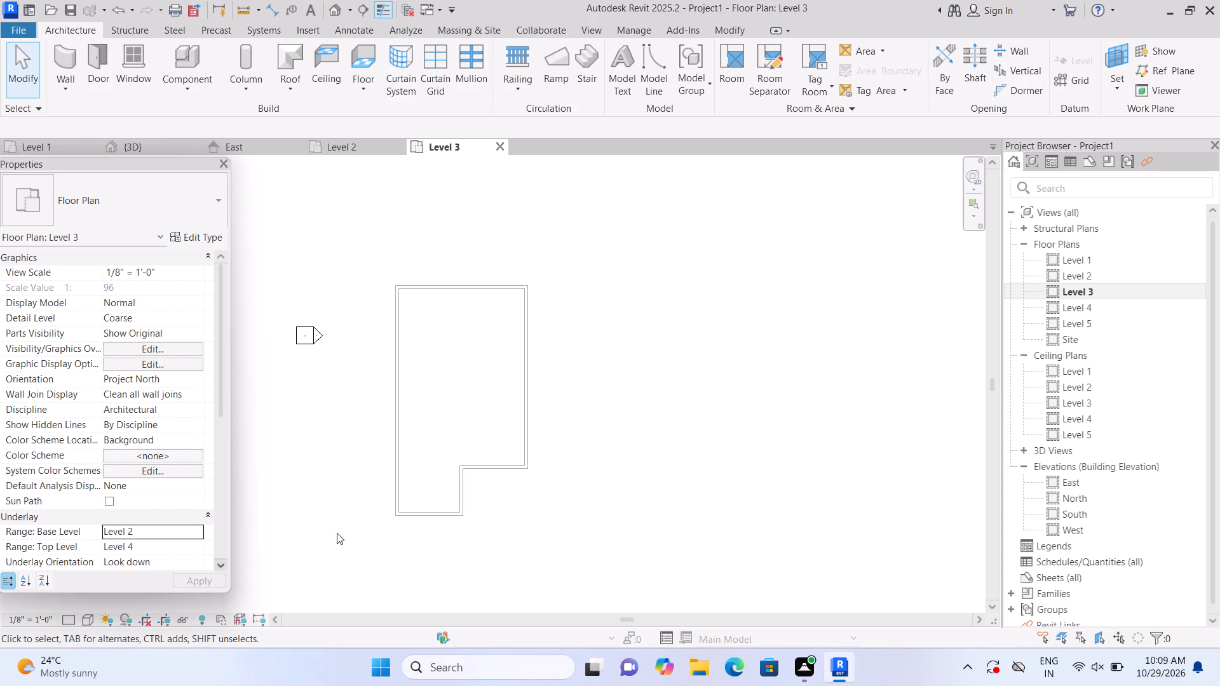
# Create a Generic - 12" footprint roof on Level 3 from a sloped rectangle 30'-9" wide, spanning the outer walls and covering the front recess.
pyautogui.scroll(1, 332, 480)
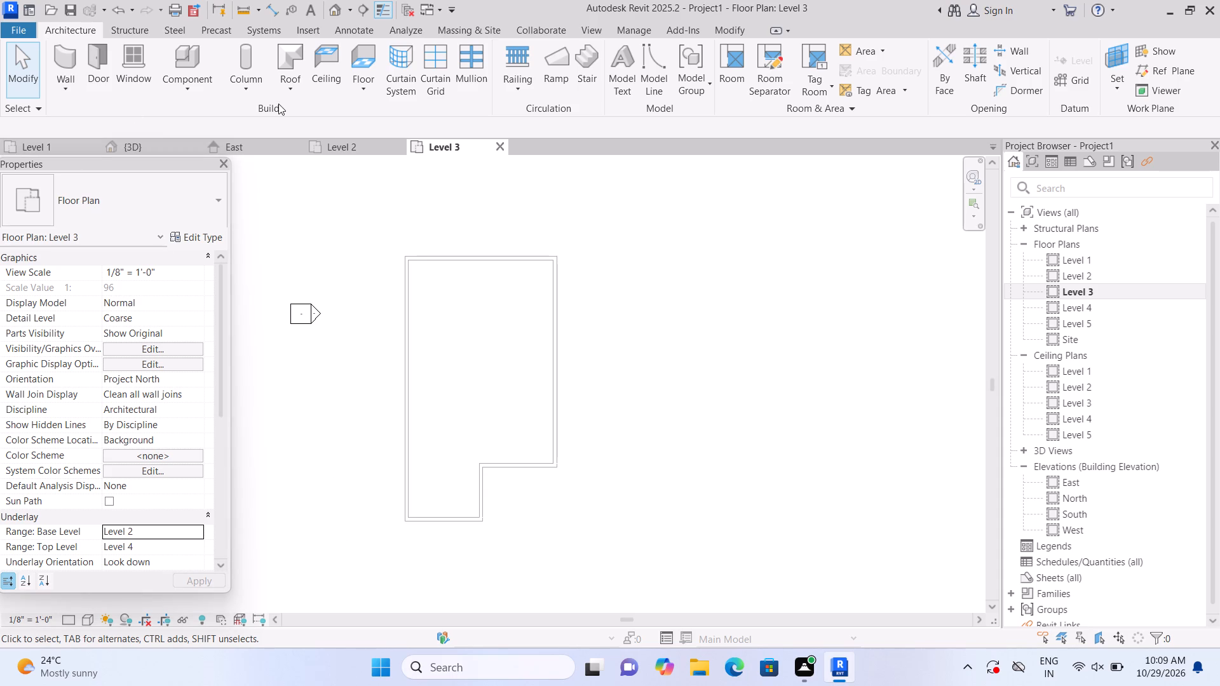
pyautogui.click(289, 89)
pyautogui.click(315, 128)
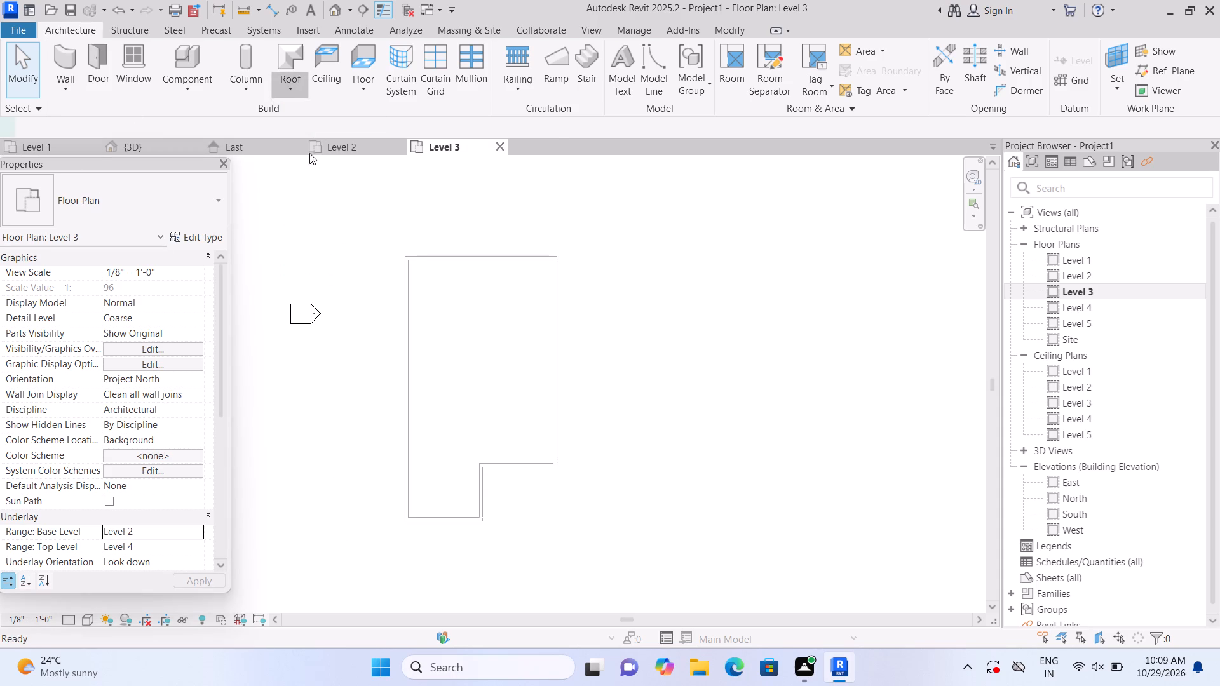
pyautogui.click(812, 58)
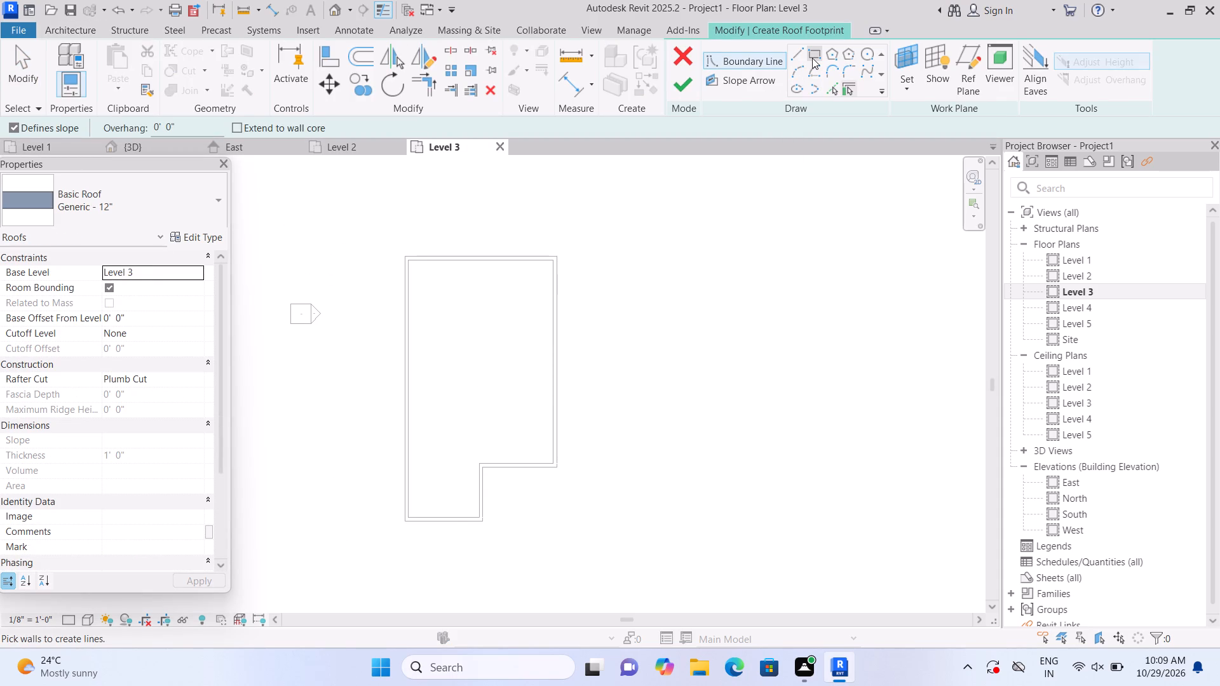
pyautogui.click(405, 256)
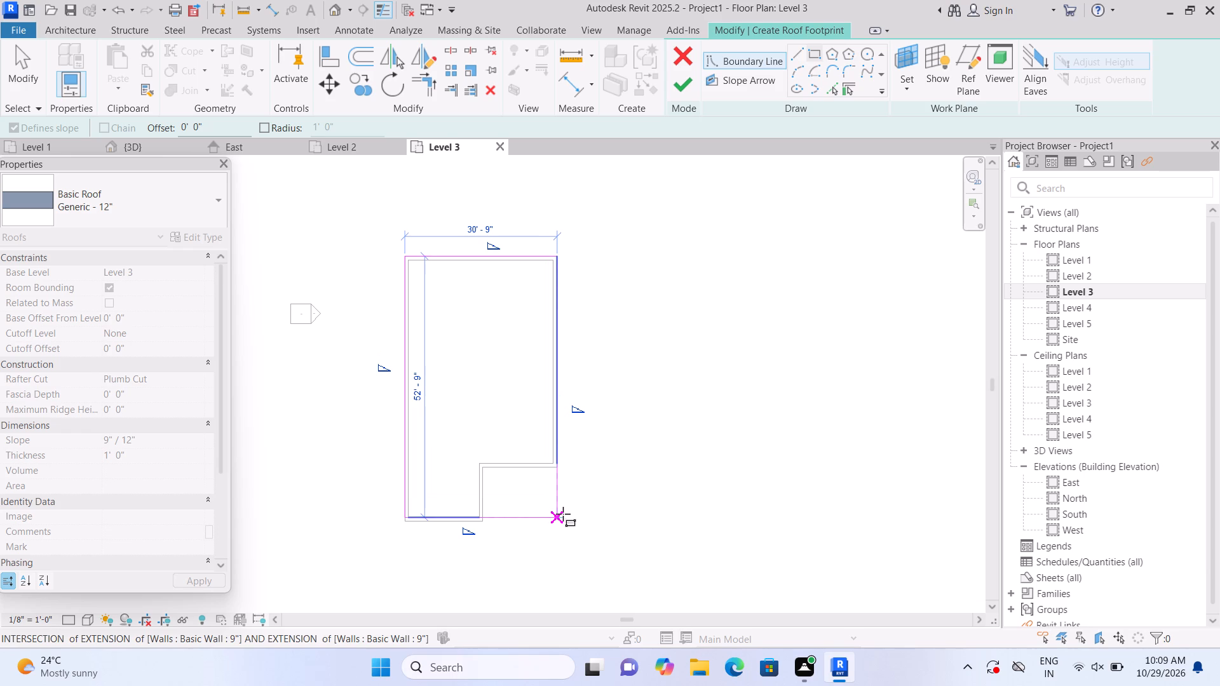
pyautogui.click(561, 521)
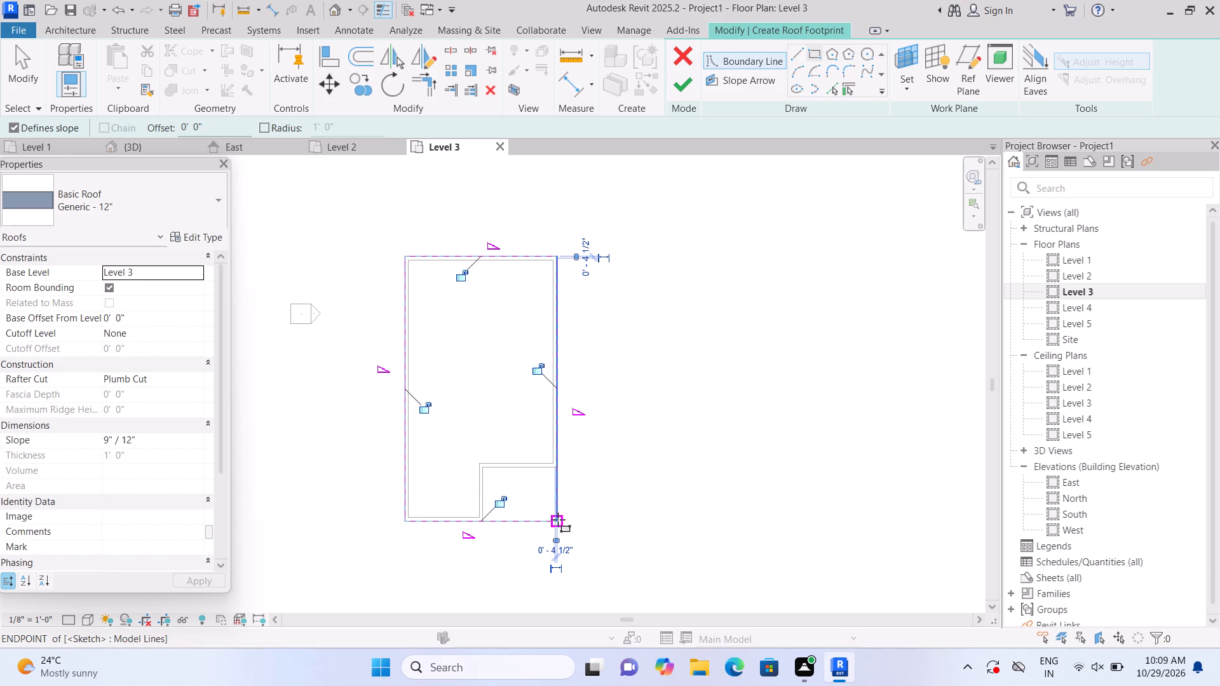
pyautogui.click(688, 77)
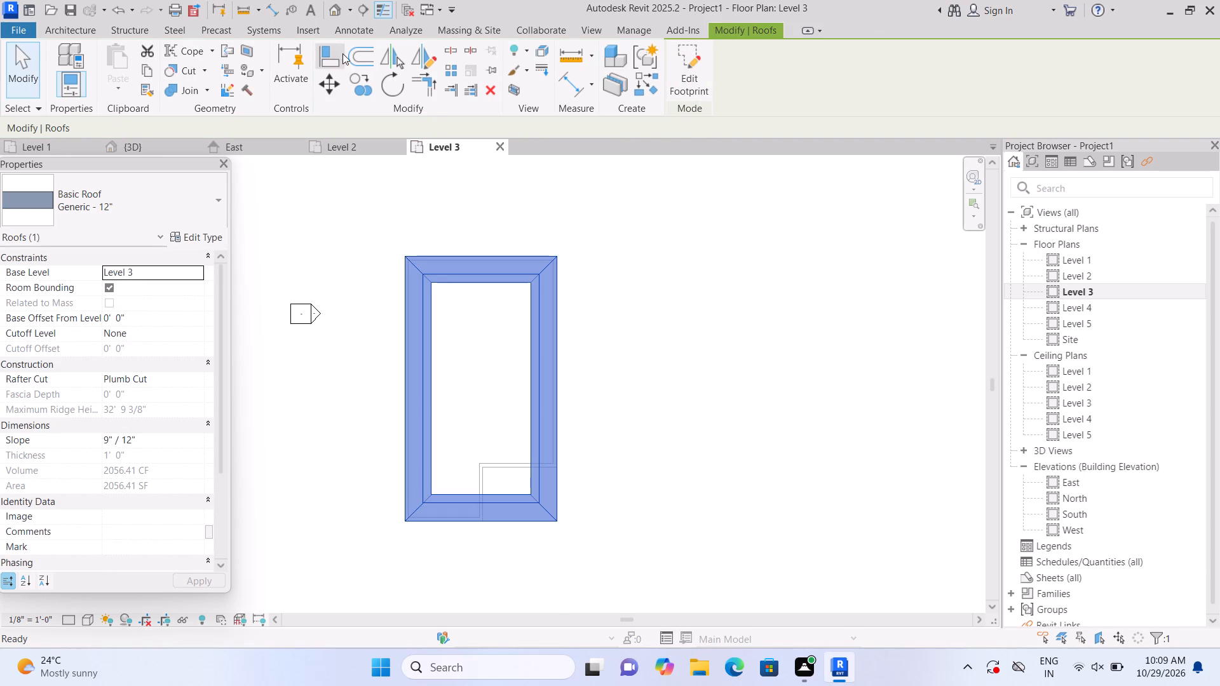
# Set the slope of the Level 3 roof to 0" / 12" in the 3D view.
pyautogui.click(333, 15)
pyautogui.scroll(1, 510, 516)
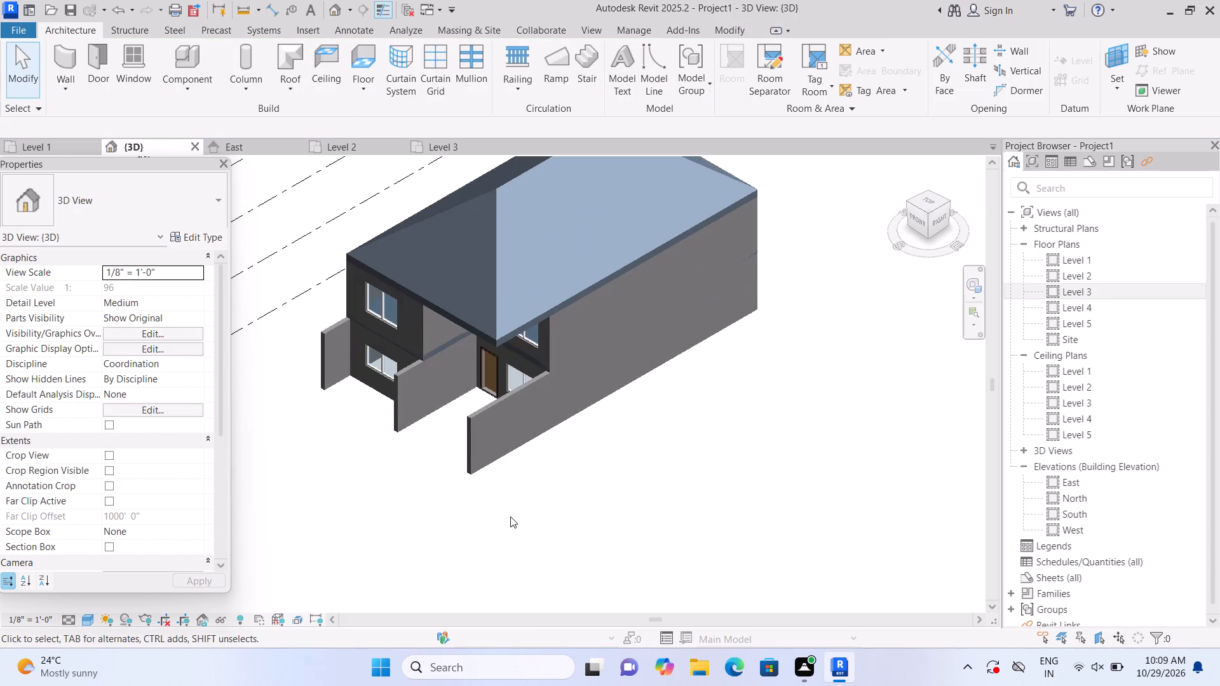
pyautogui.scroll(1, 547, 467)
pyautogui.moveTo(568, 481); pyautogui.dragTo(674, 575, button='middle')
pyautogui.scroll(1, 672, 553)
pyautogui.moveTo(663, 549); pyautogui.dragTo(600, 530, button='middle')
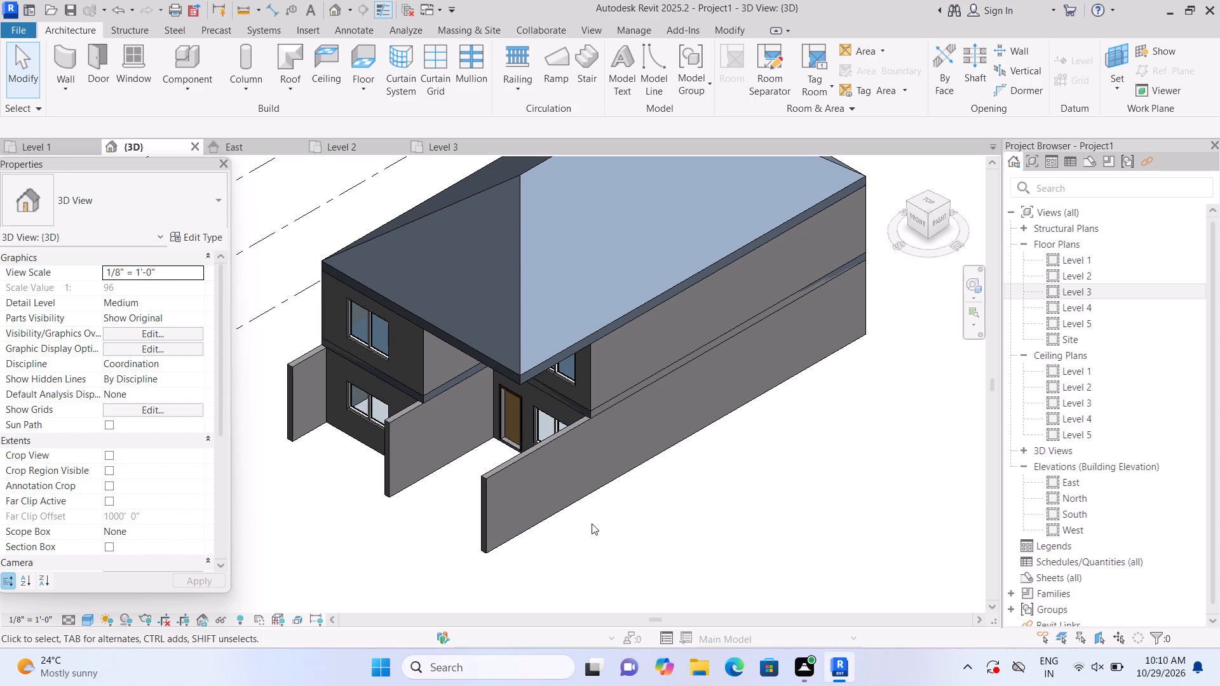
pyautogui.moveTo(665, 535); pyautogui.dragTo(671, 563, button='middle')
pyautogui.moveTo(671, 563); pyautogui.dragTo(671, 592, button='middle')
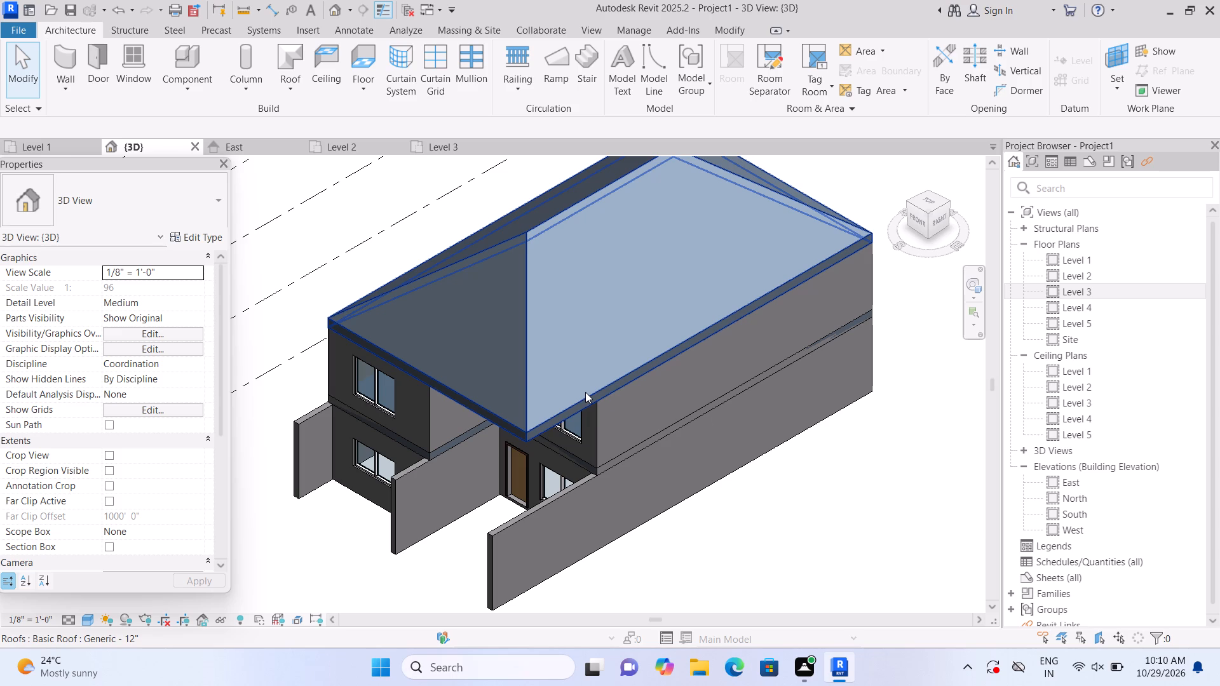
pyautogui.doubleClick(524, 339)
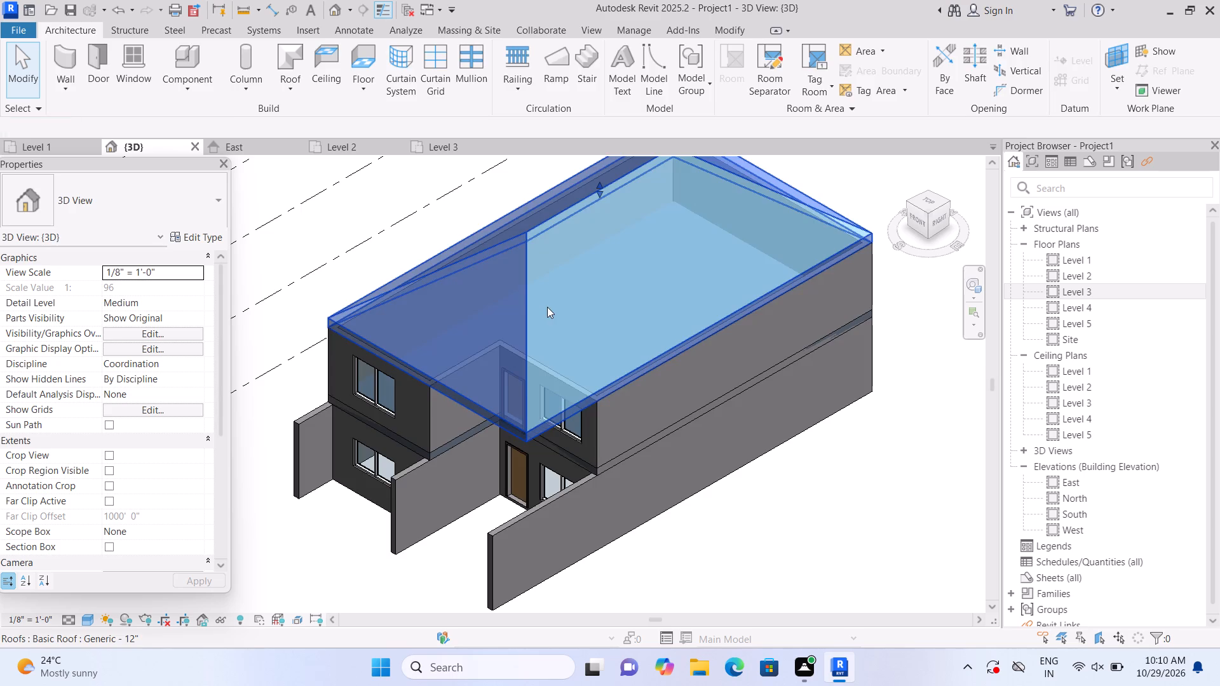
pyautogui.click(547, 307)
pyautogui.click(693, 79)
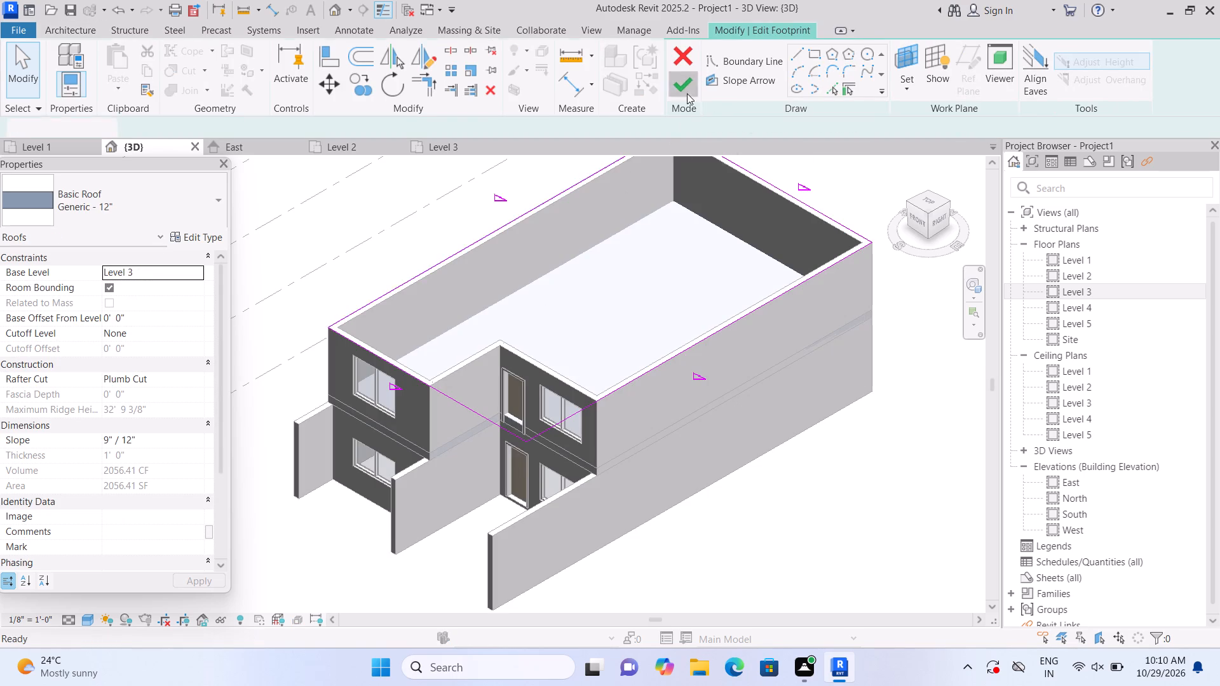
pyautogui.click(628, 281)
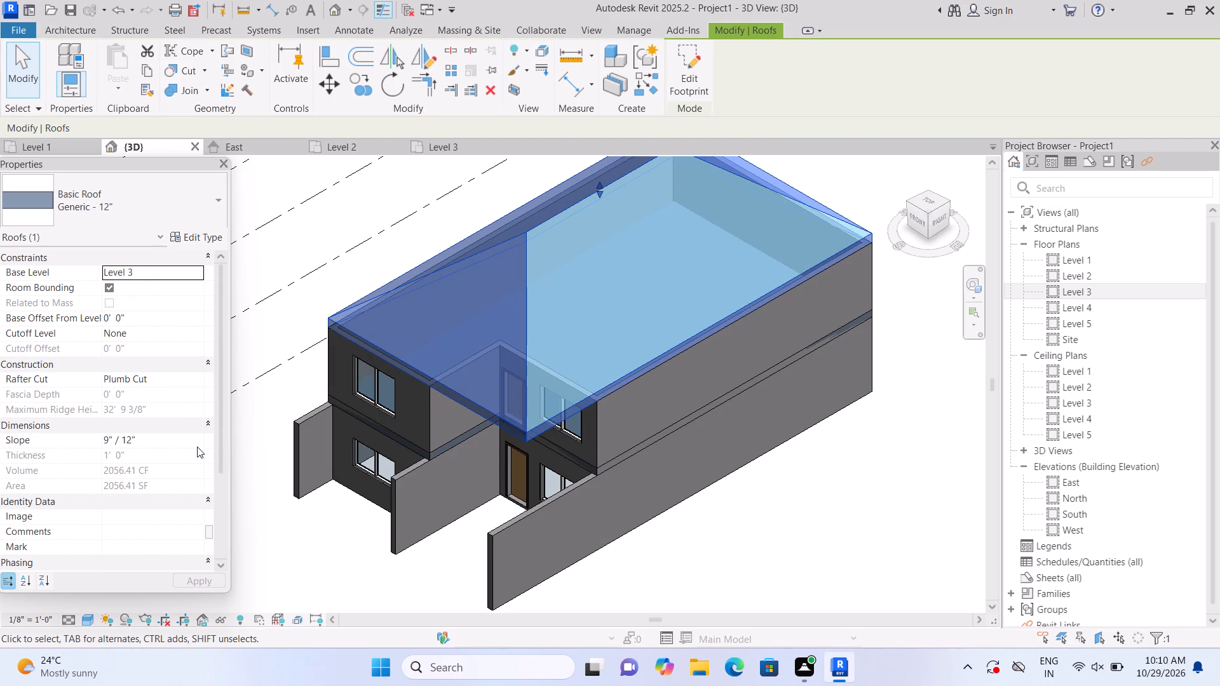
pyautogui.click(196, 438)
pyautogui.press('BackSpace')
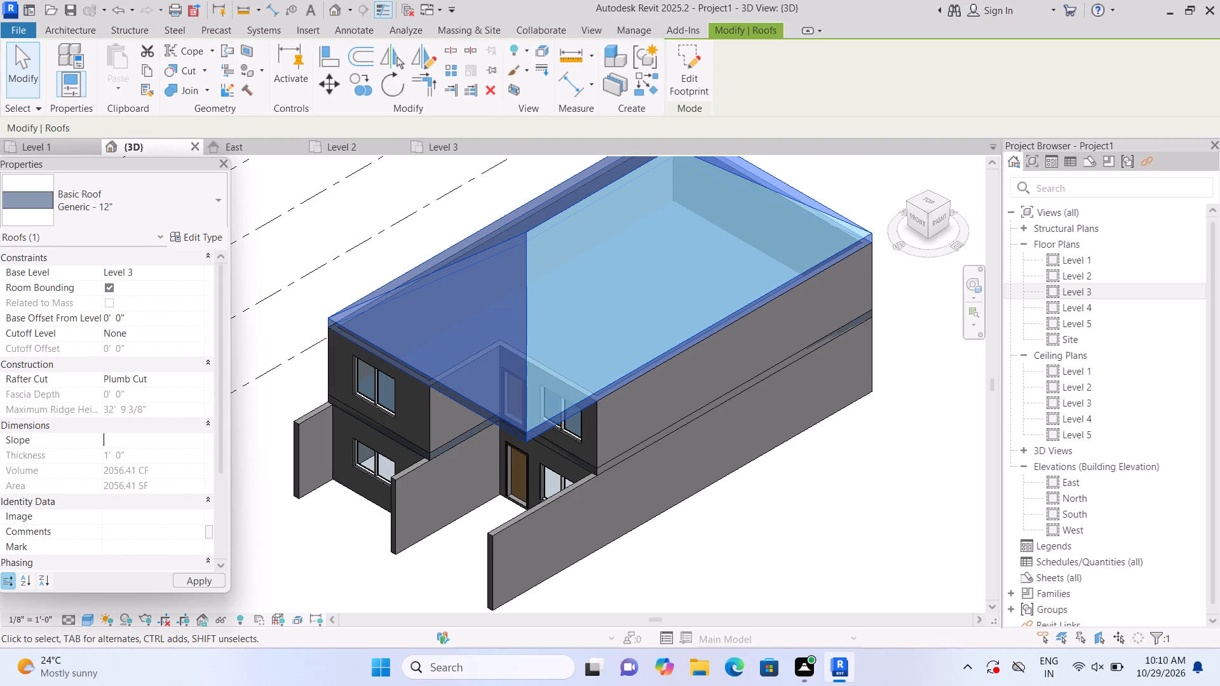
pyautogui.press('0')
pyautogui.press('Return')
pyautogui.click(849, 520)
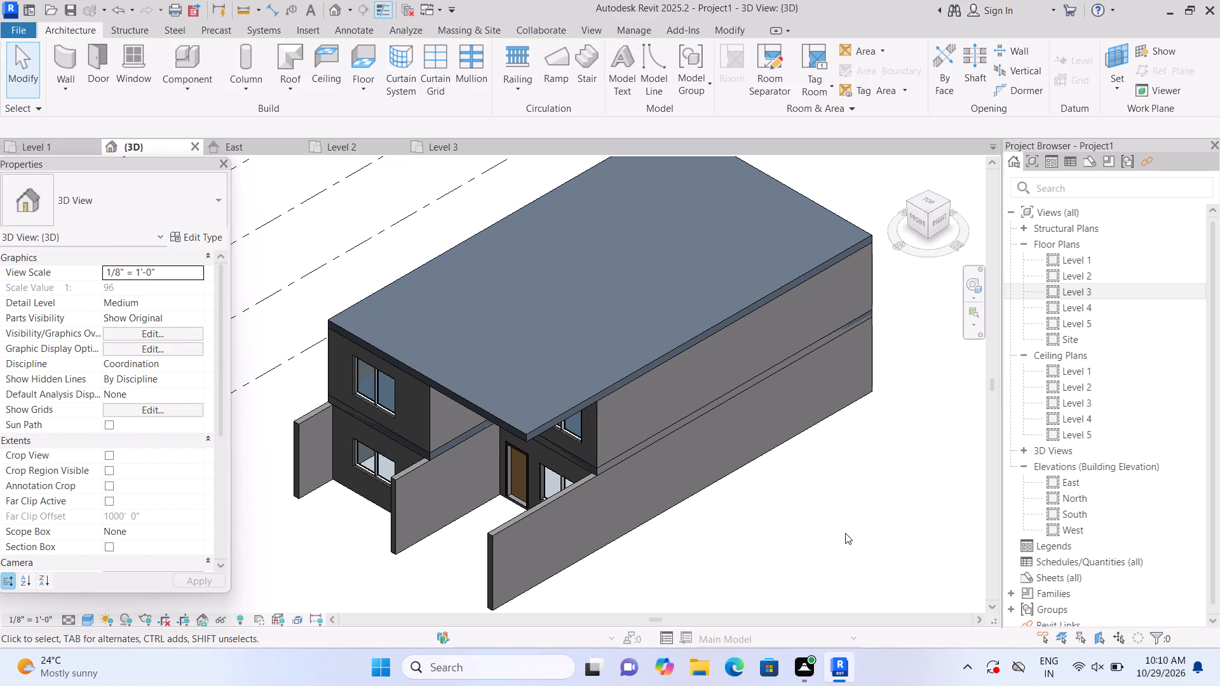
# Delete the rectangular Generic - 12" roof from the top of the building.
pyautogui.click(612, 377)
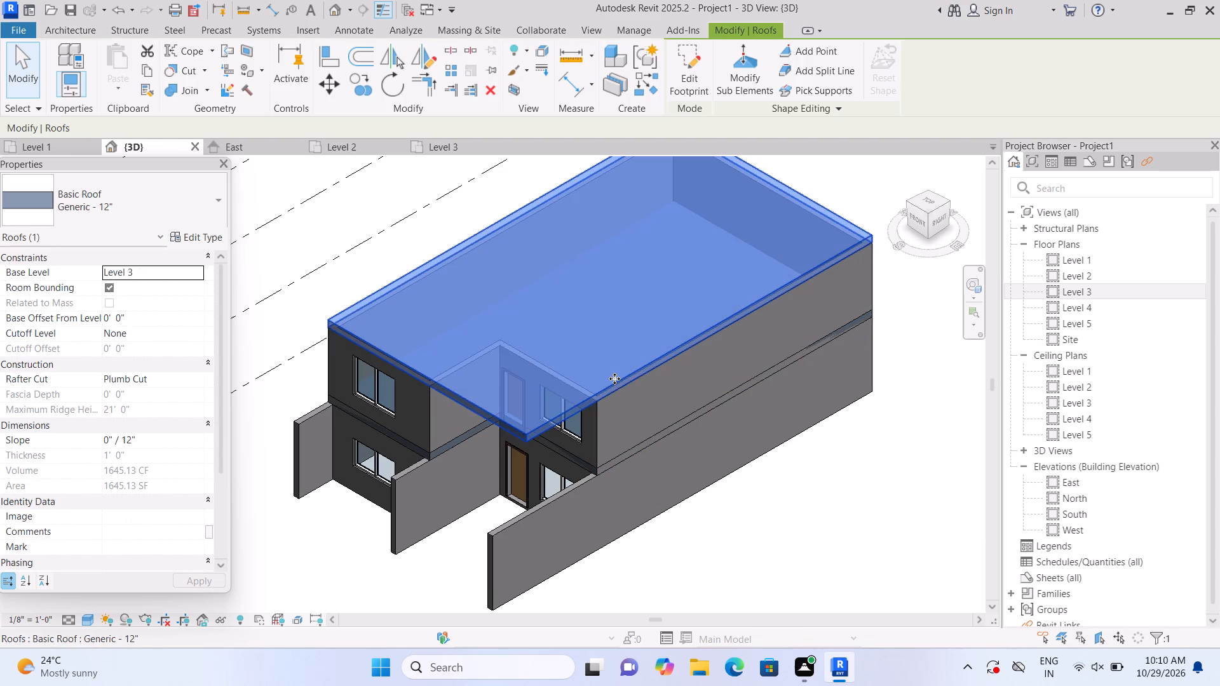
pyautogui.press('Delete')
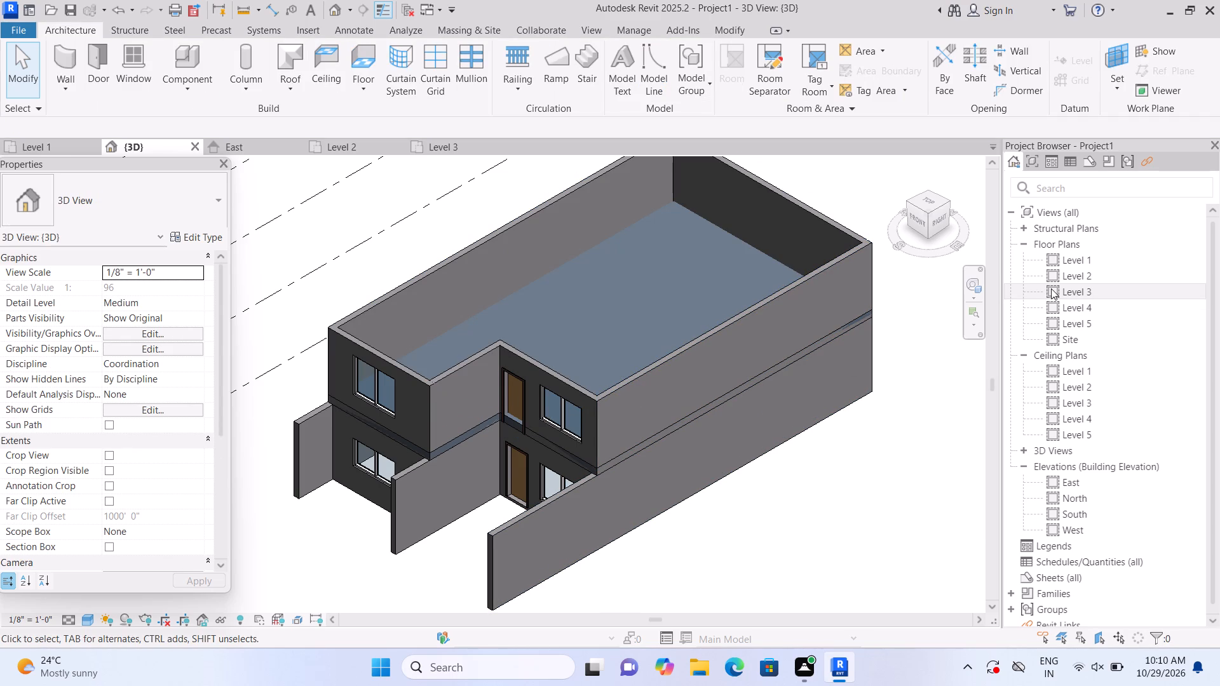
# On Level 3, start a Generic - 12" footprint roof with sloped boundary lines along the 30'-9" back, 42'-7" side and recessed front walls.
pyautogui.doubleClick(1051, 288)
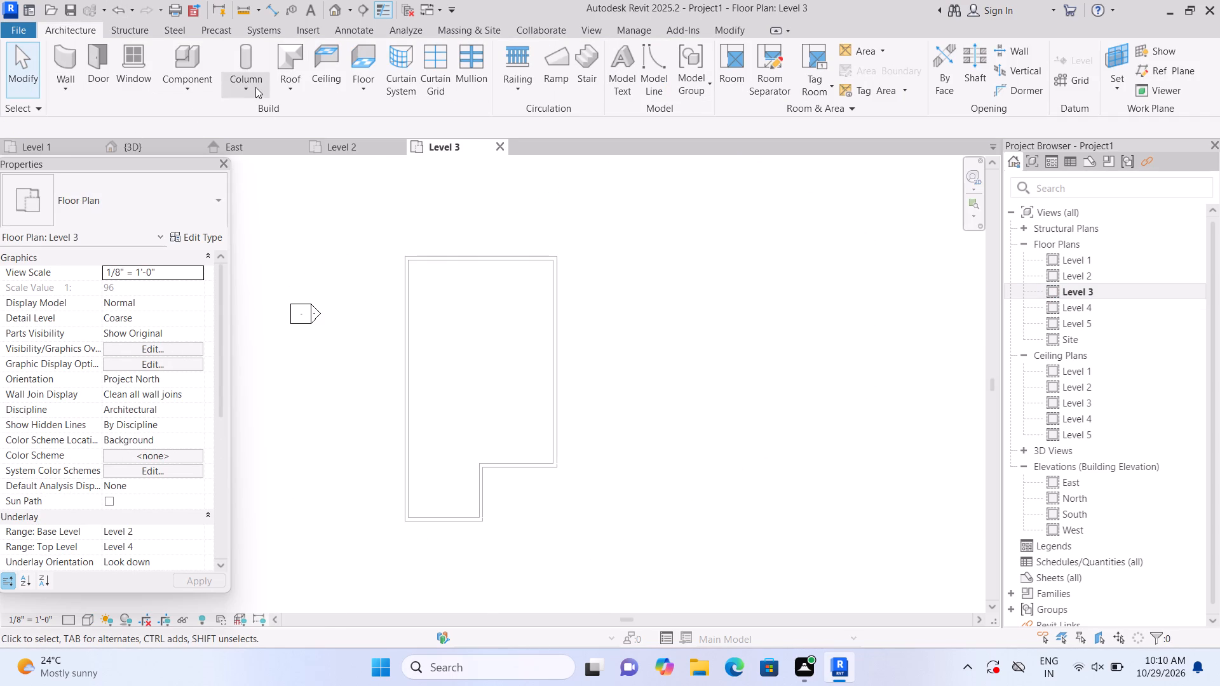
pyautogui.click(295, 87)
pyautogui.click(311, 104)
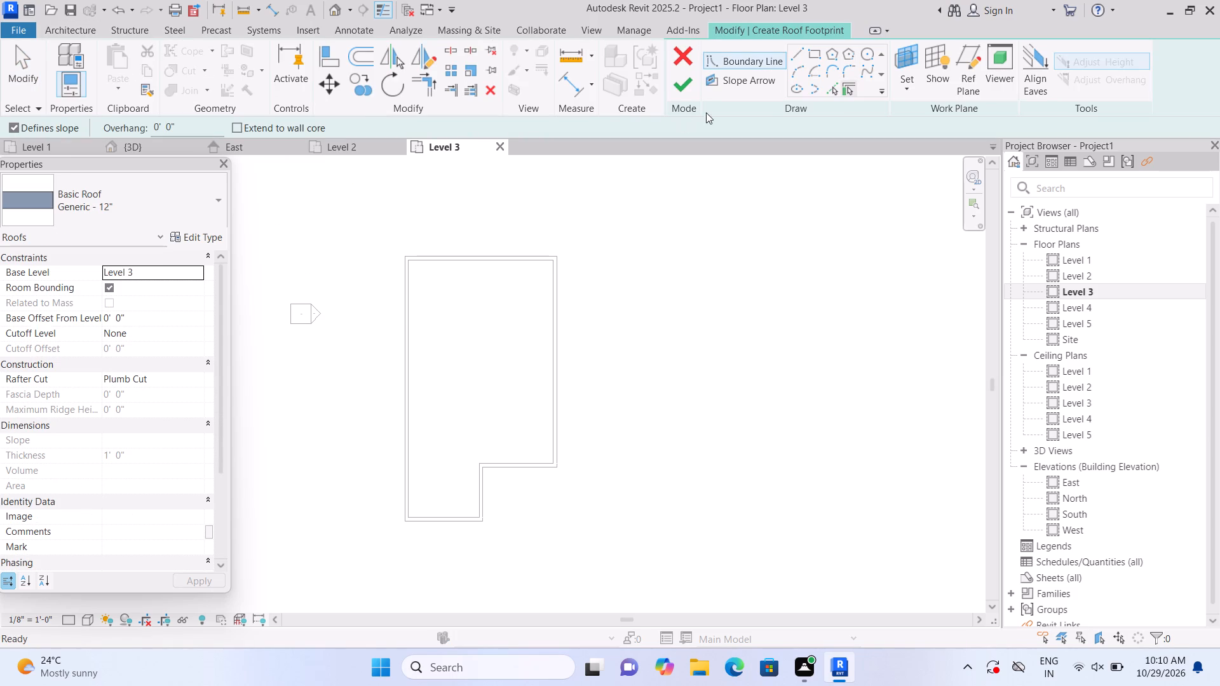
pyautogui.click(799, 57)
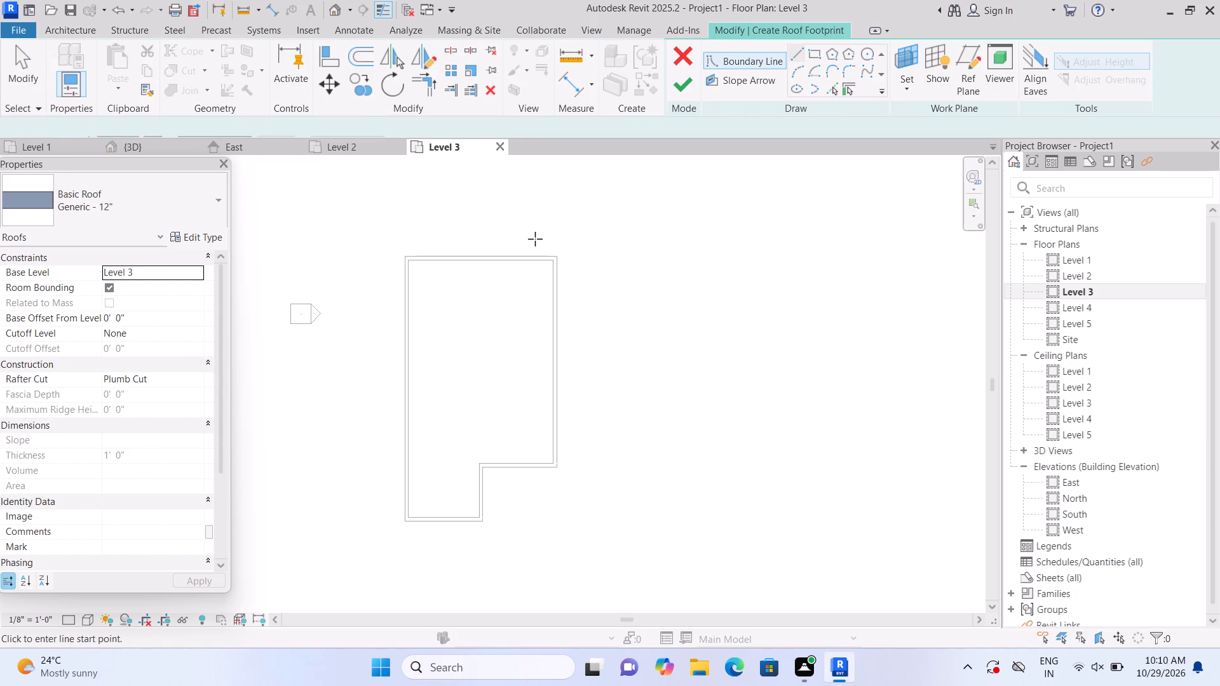
pyautogui.scroll(5, 446, 295)
pyautogui.scroll(2, 401, 245)
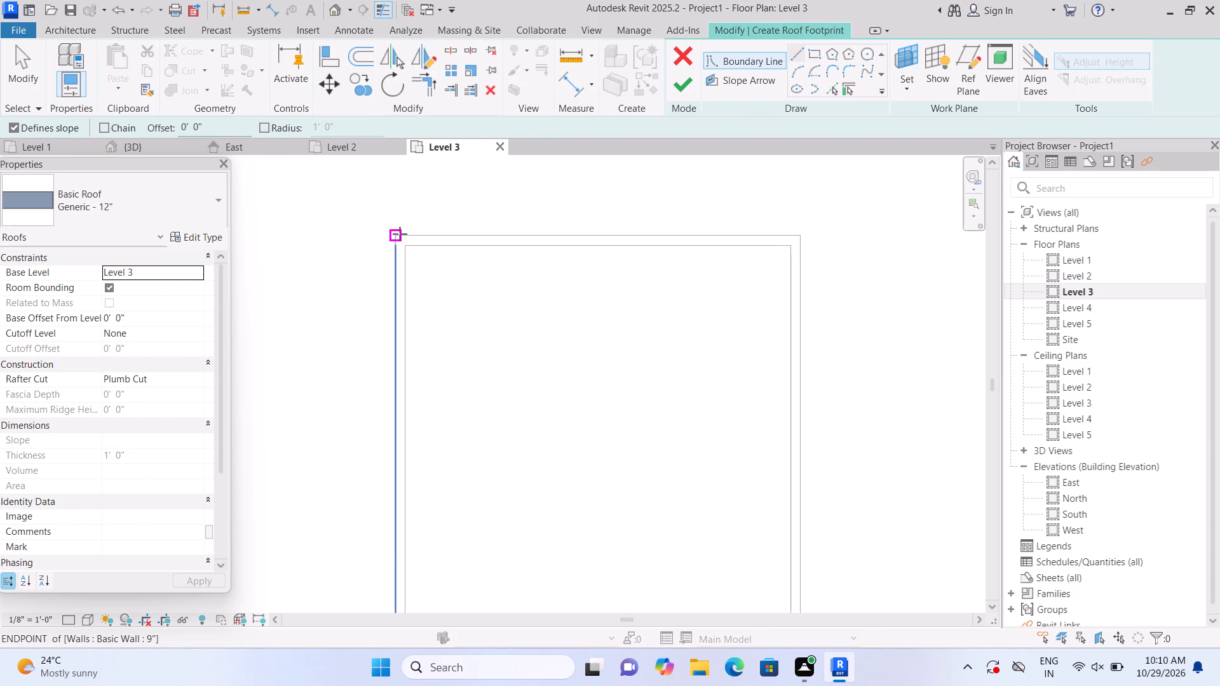
pyautogui.click(400, 234)
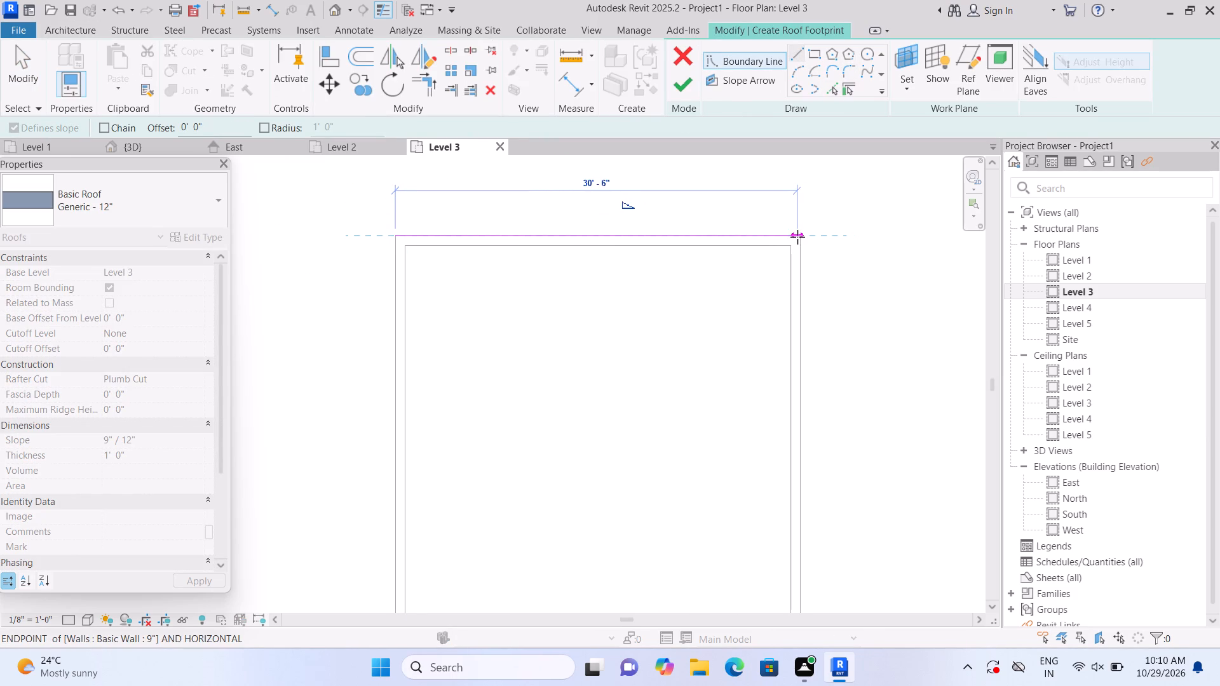
pyautogui.click(800, 237)
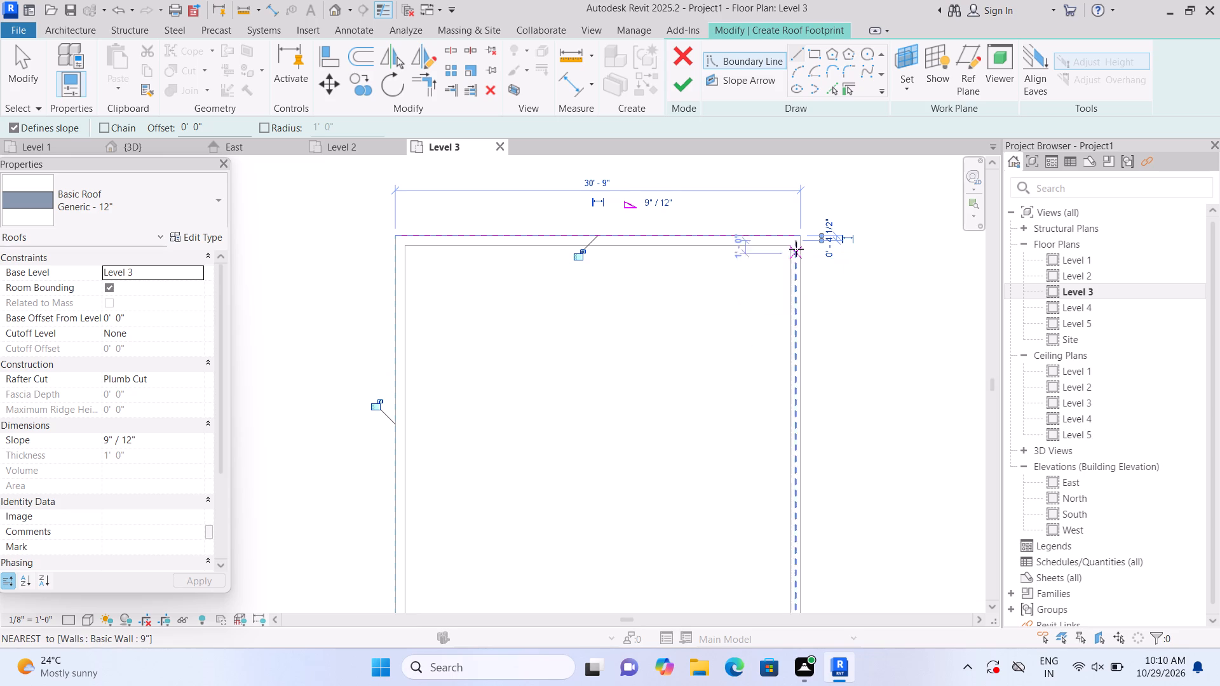
pyautogui.click(801, 235)
pyautogui.moveTo(802, 455); pyautogui.dragTo(686, 234, button='middle')
pyautogui.middleClick(684, 229)
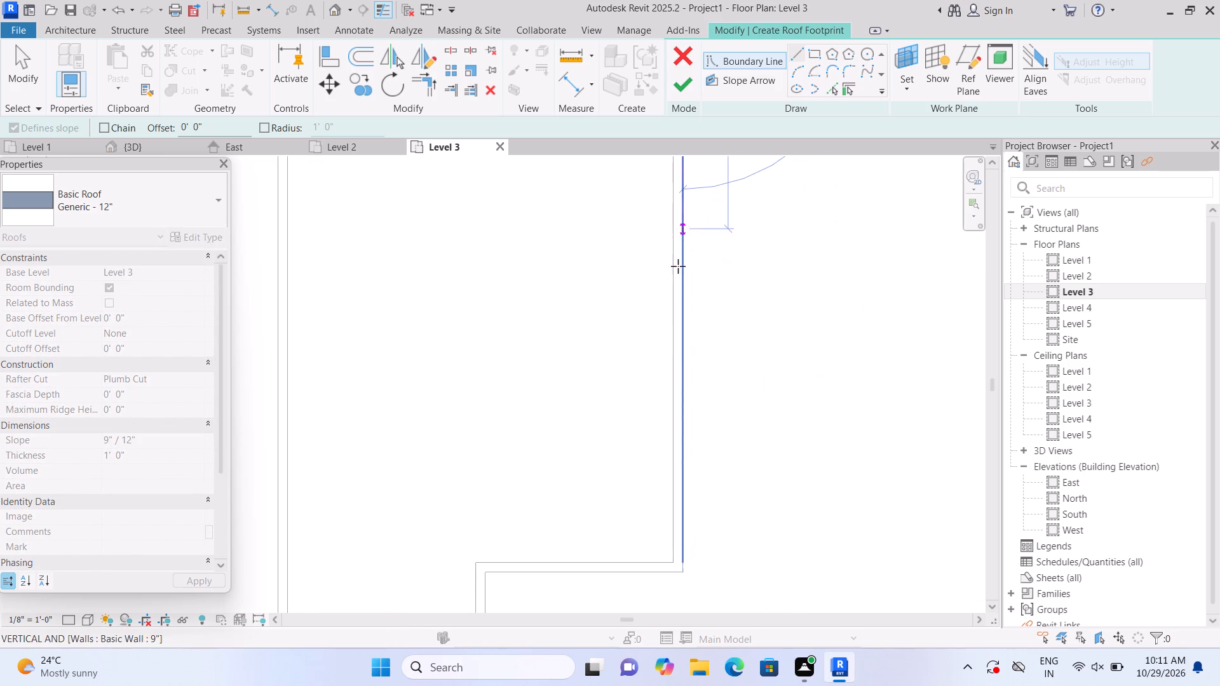
pyautogui.click(685, 570)
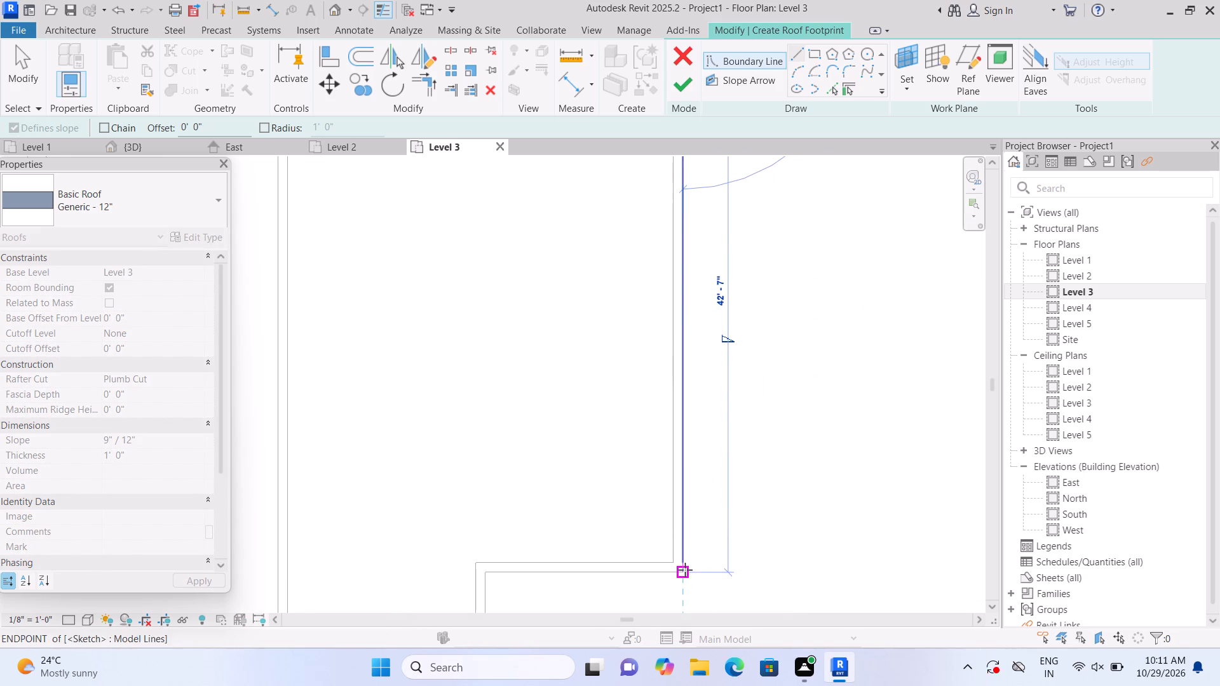
pyautogui.click(684, 573)
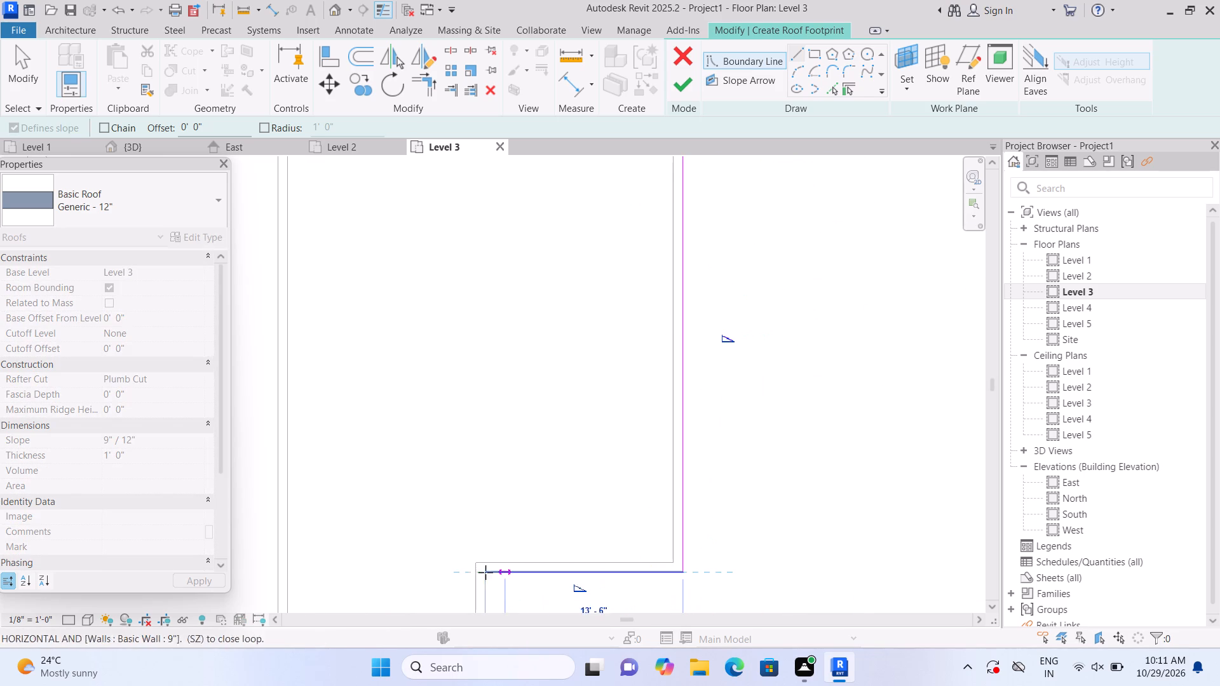
pyautogui.doubleClick(485, 572)
# Trace the roof boundary along the 10'-11" recess side, 15'-9" front and remaining long outer wall, and finish the roof.
pyautogui.moveTo(496, 597); pyautogui.dragTo(489, 438, button='middle')
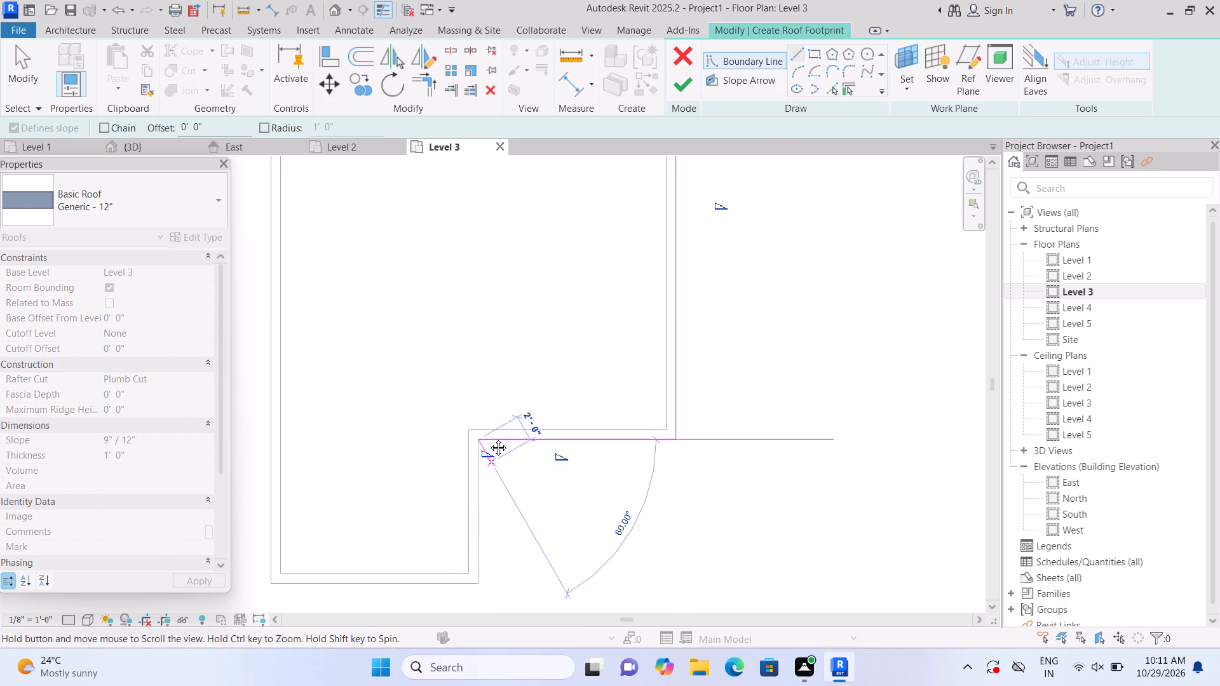
pyautogui.moveTo(489, 438); pyautogui.dragTo(508, 349, button='middle')
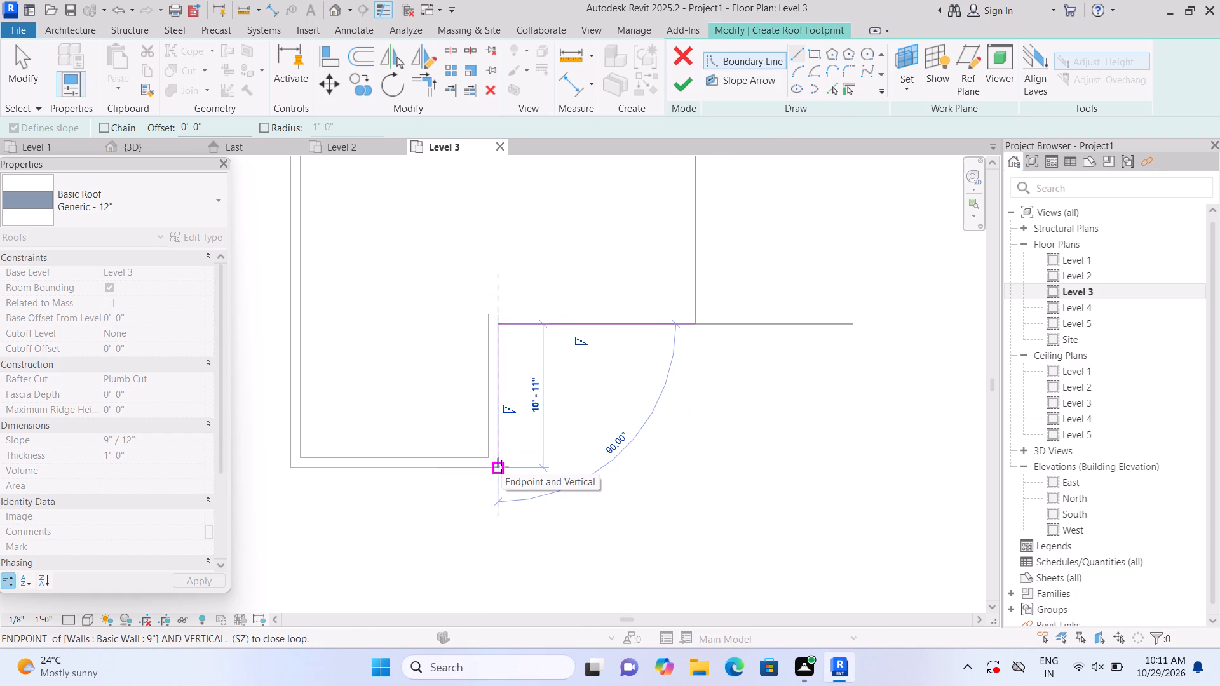
pyautogui.click(501, 467)
pyautogui.click(501, 467)
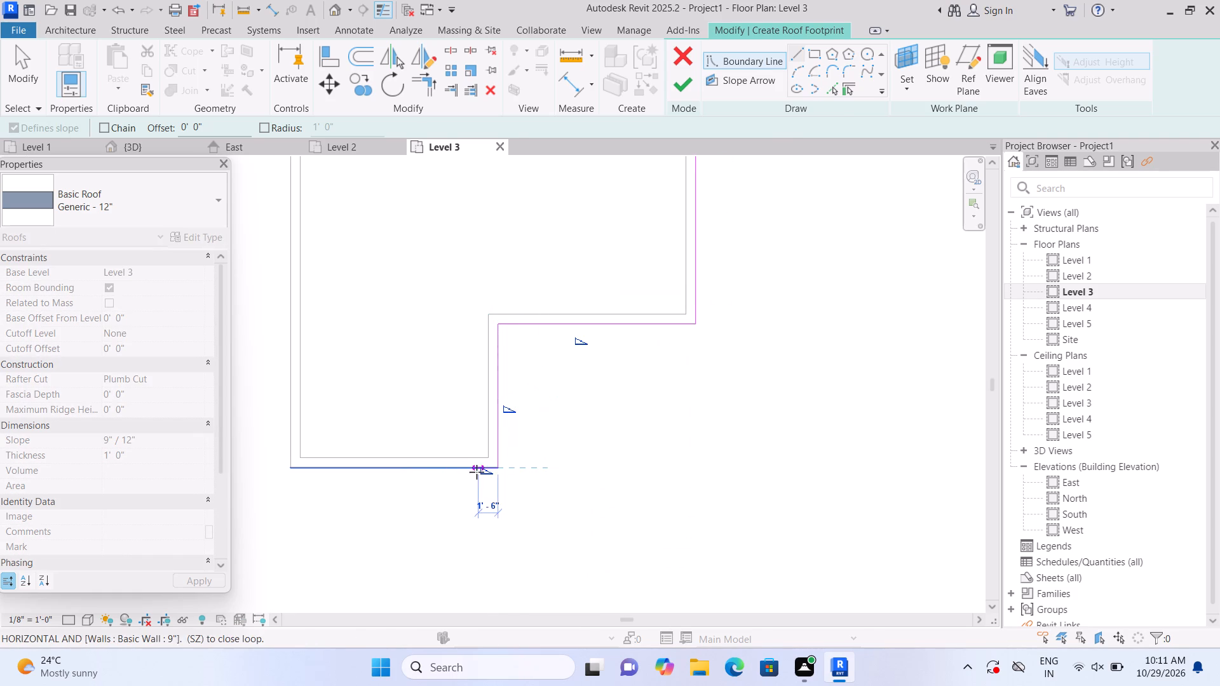
pyautogui.doubleClick(286, 473)
pyautogui.moveTo(283, 322); pyautogui.dragTo(289, 562, button='middle')
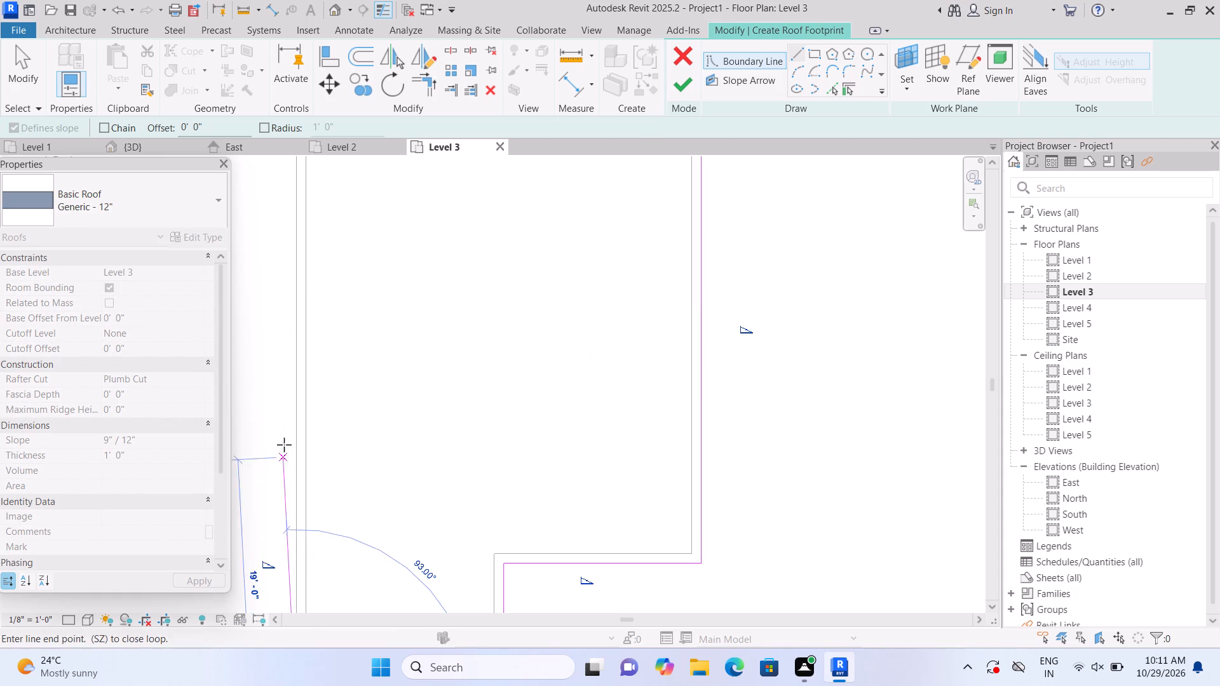
pyautogui.moveTo(297, 361); pyautogui.dragTo(299, 537, button='middle')
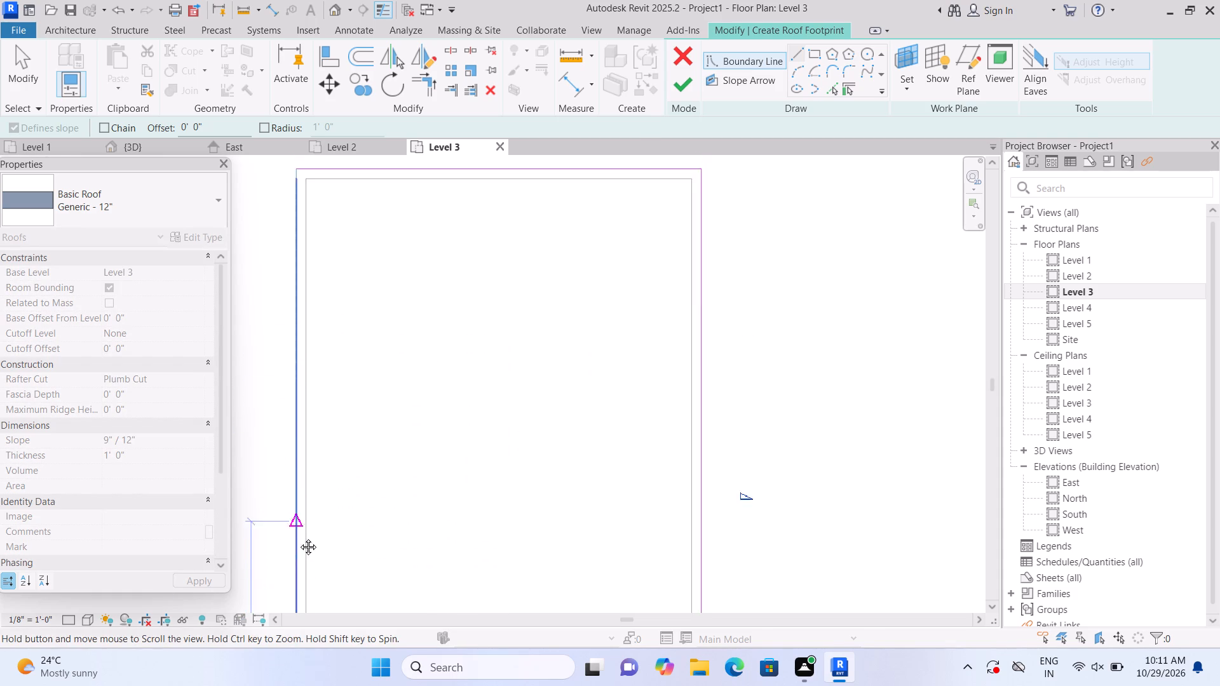
pyautogui.moveTo(299, 537); pyautogui.dragTo(299, 570, button='middle')
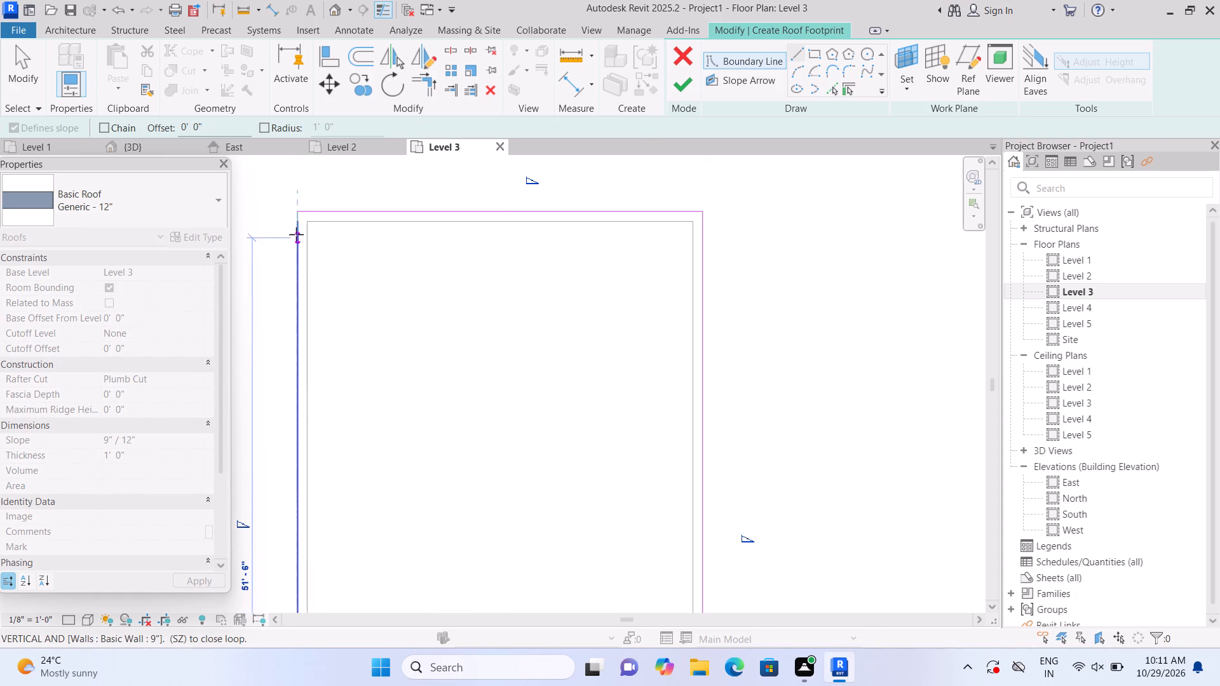
pyautogui.click(300, 215)
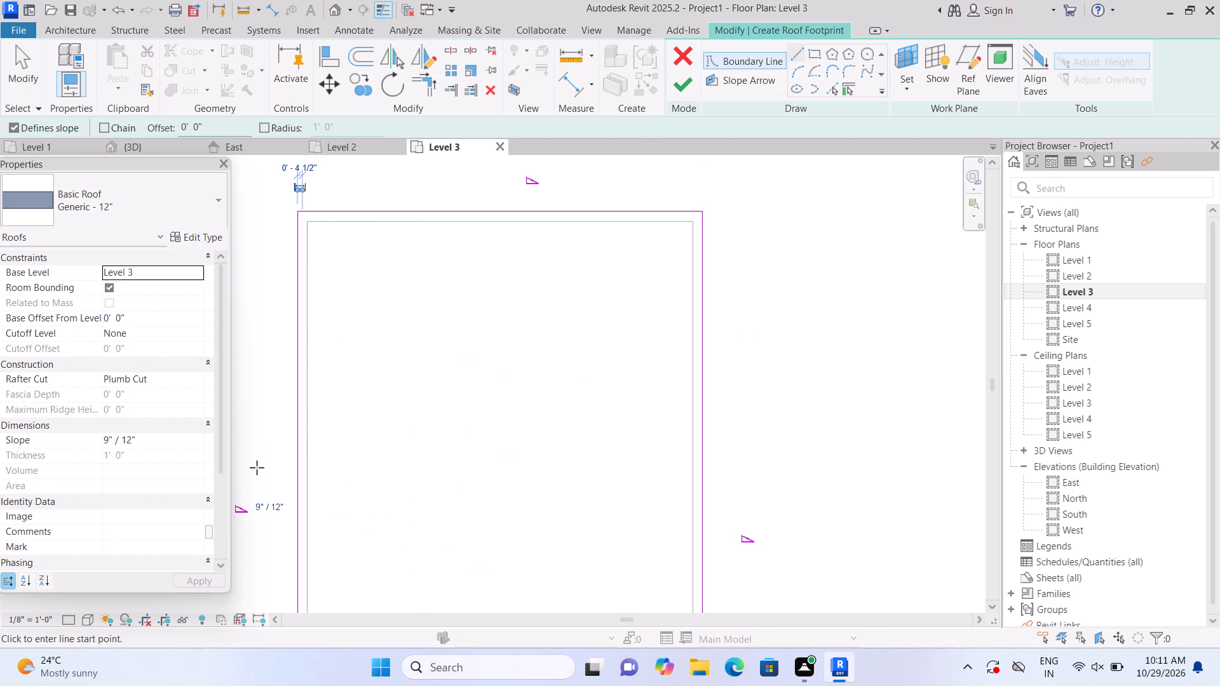
pyautogui.click(674, 90)
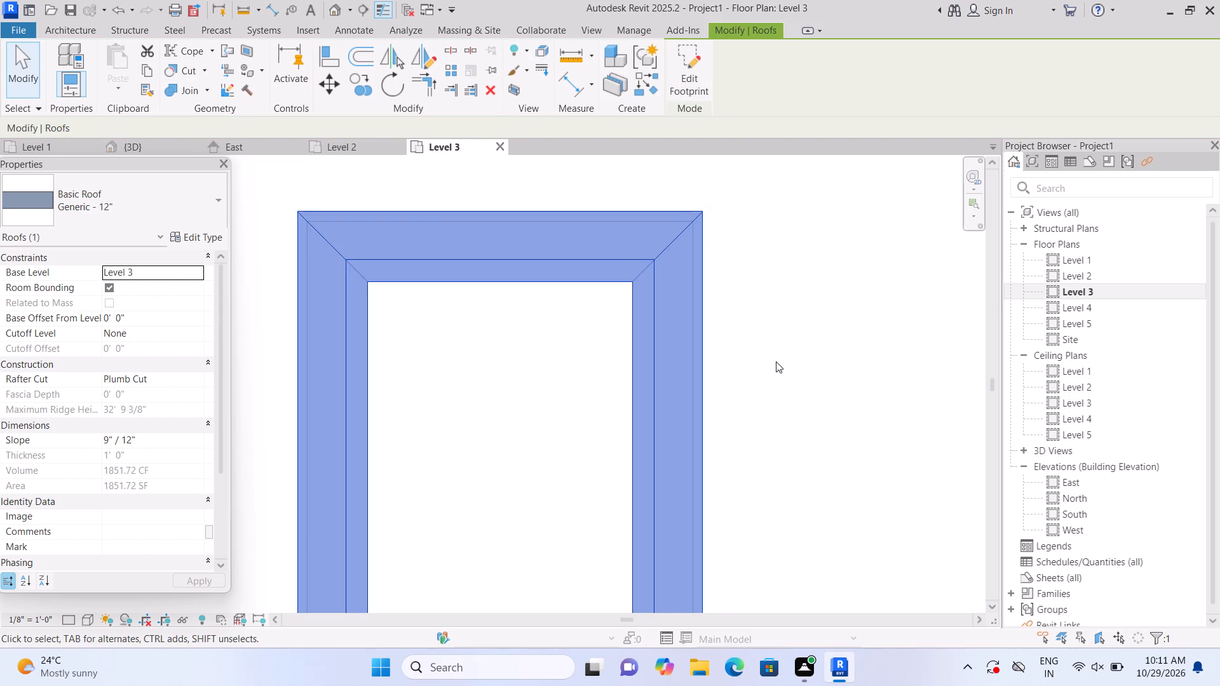
# Inspect the new sloped roof over the whole building in the 3D view.
pyautogui.scroll(-5, 776, 358)
pyautogui.scroll(-2, 818, 465)
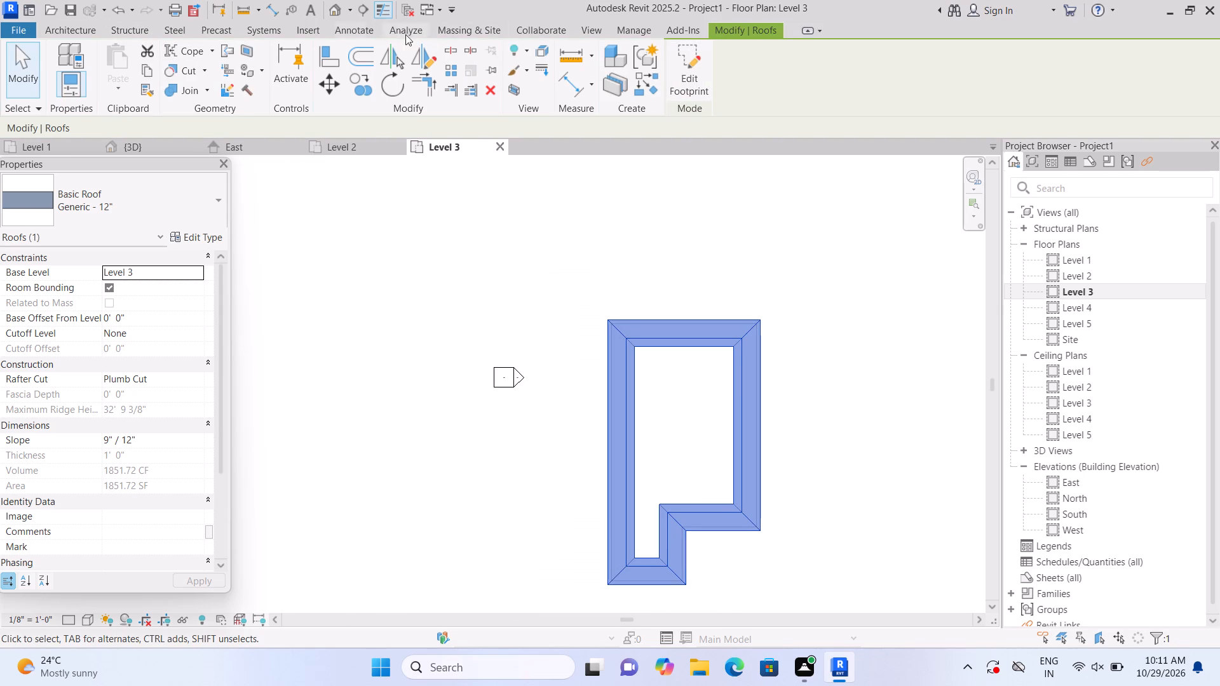
pyautogui.click(330, 13)
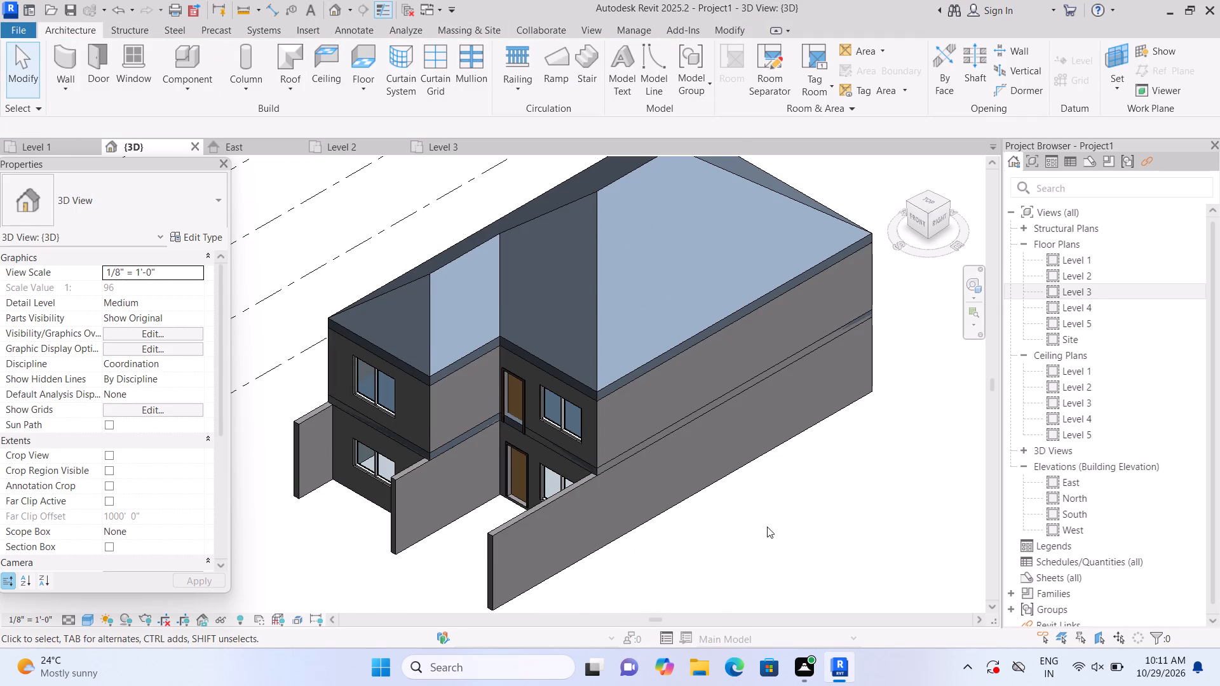
pyautogui.moveTo(769, 523); pyautogui.dragTo(773, 573, button='middle')
pyautogui.scroll(-1, 773, 573)
pyautogui.moveTo(791, 578); pyautogui.dragTo(757, 523, button='middle')
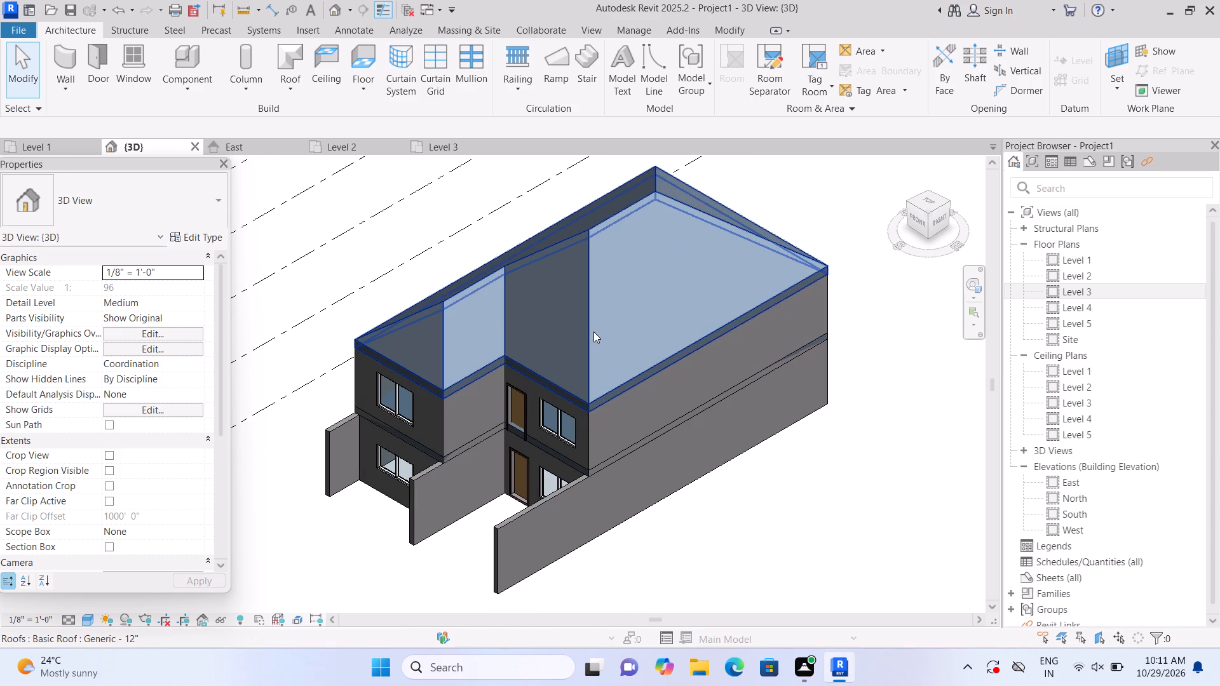
# Examine the instance properties of the Generic - 12" roof in 3D, looking for its slope setting.
pyautogui.click(588, 331)
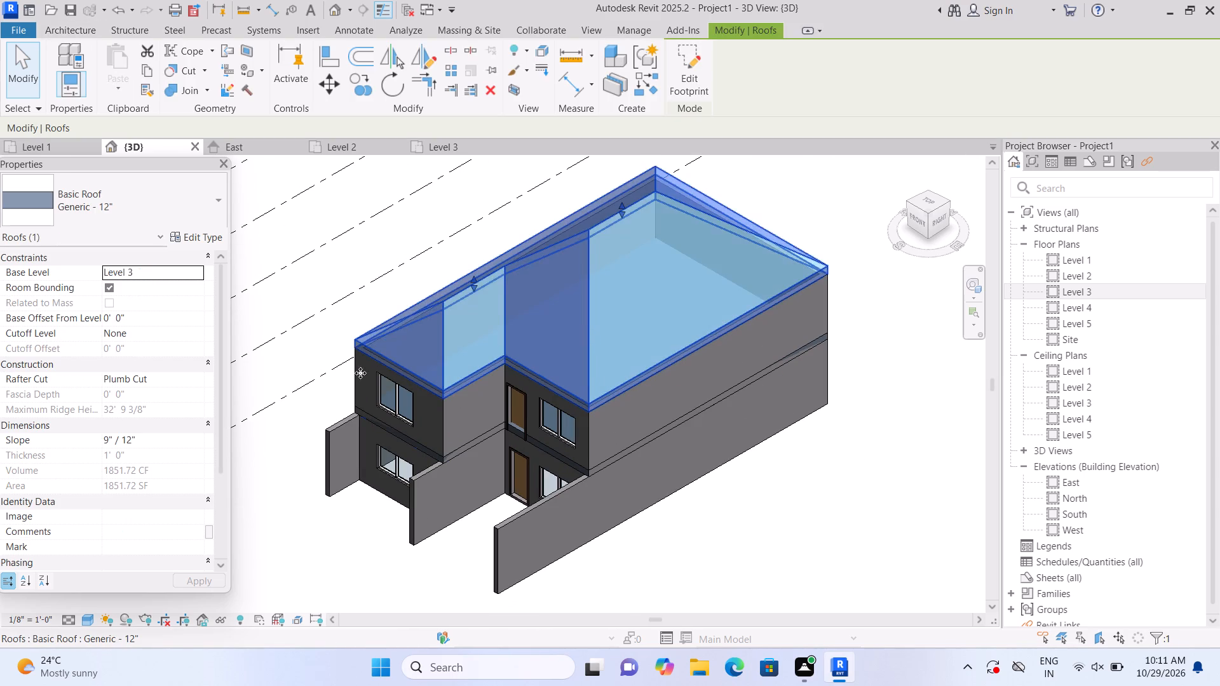
pyautogui.click(169, 433)
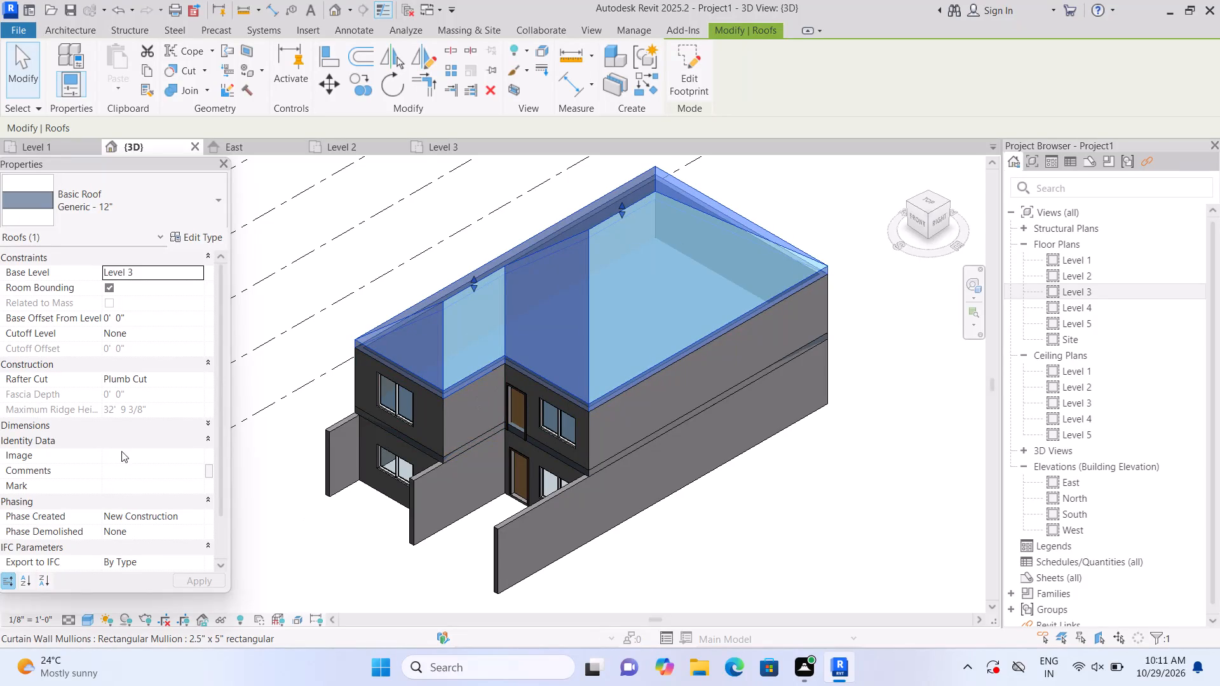
pyautogui.scroll(-2, 130, 431)
pyautogui.click(676, 324)
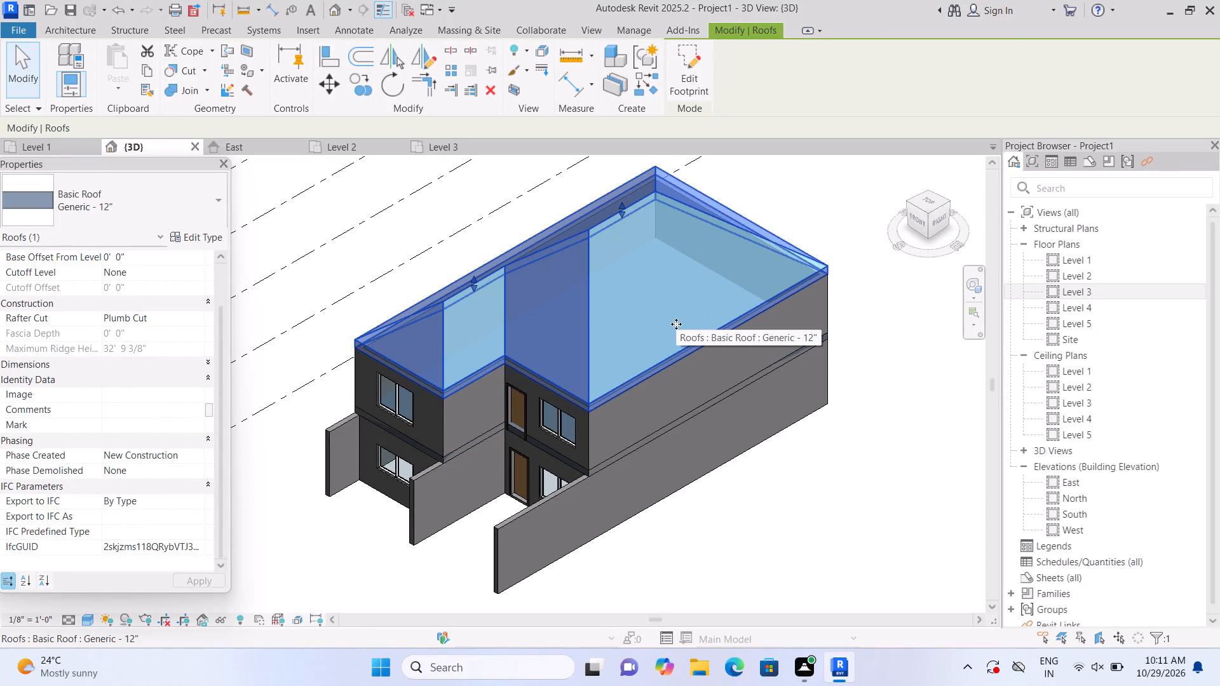
pyautogui.click(678, 327)
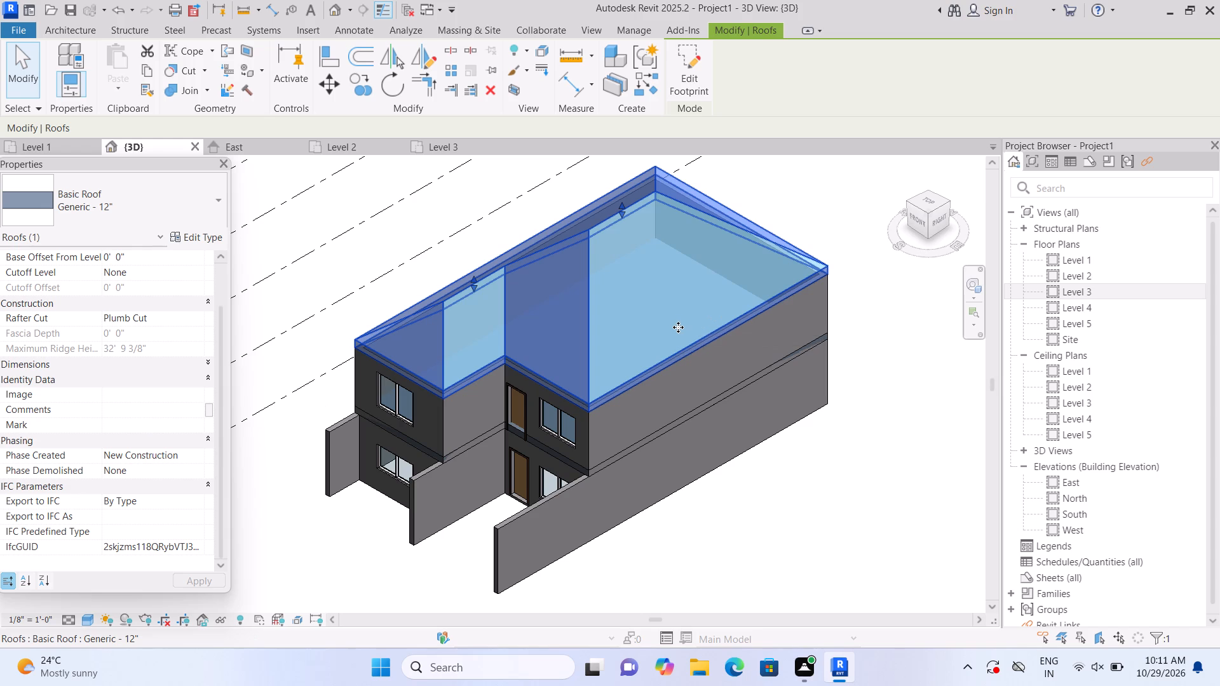
pyautogui.press('Escape')
pyautogui.click(653, 295)
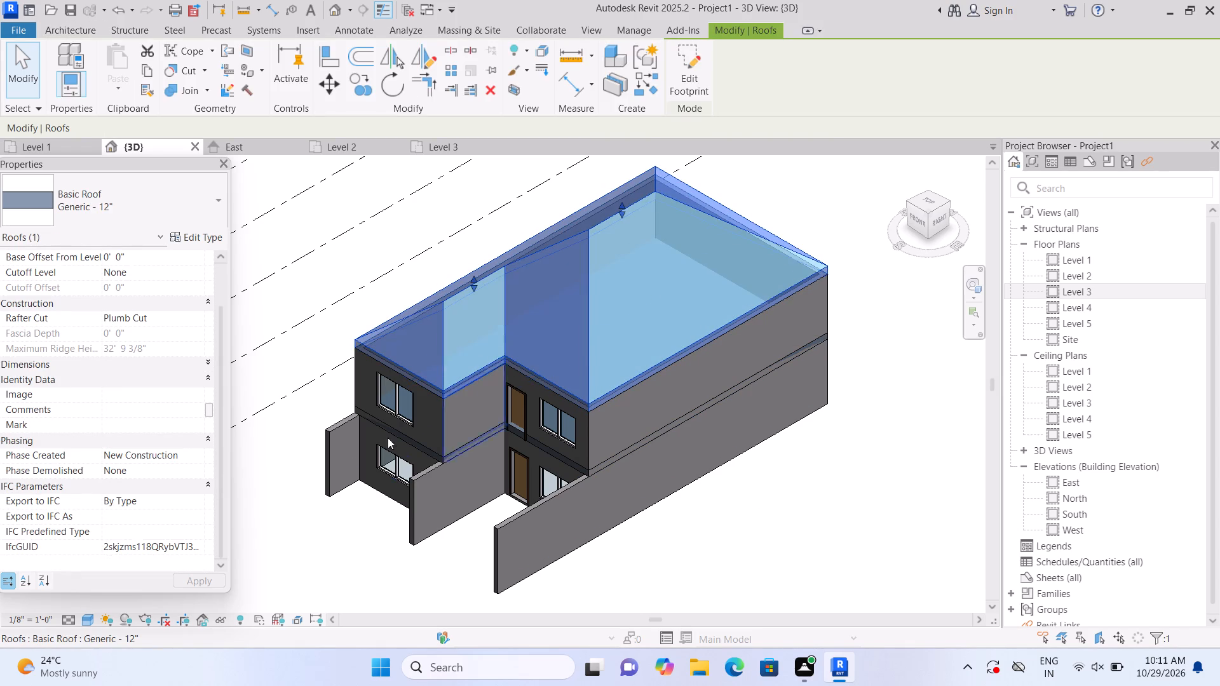
pyautogui.scroll(-1, 145, 394)
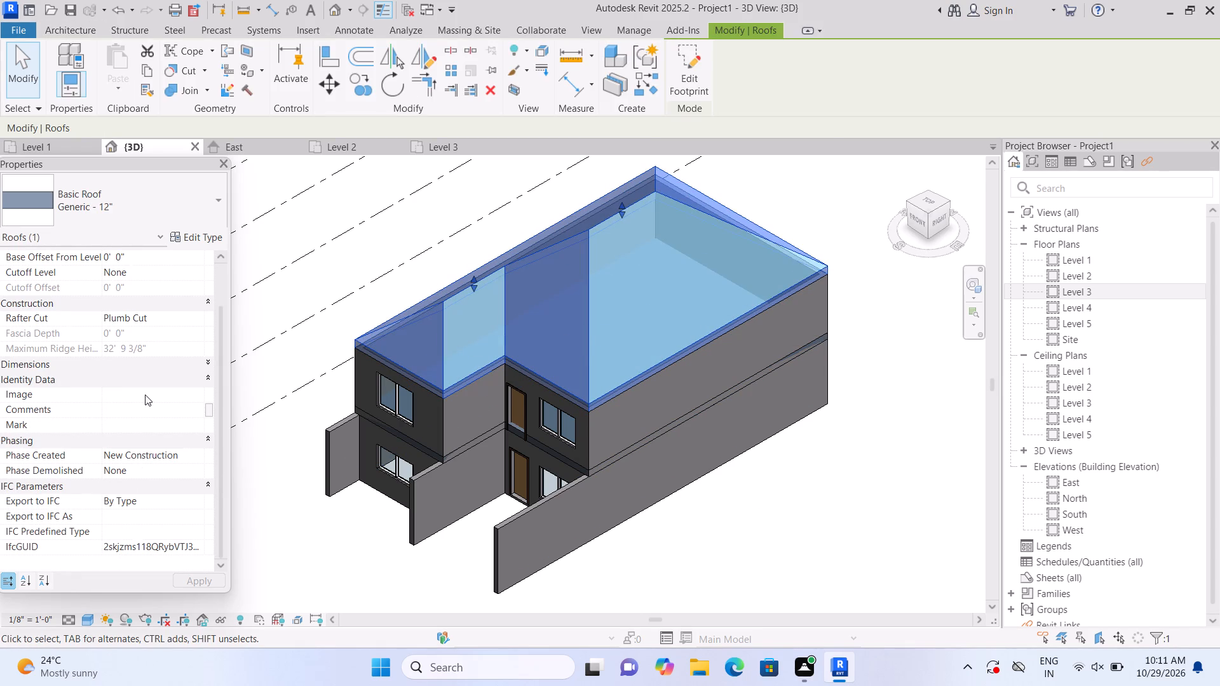
pyautogui.scroll(-1, 145, 394)
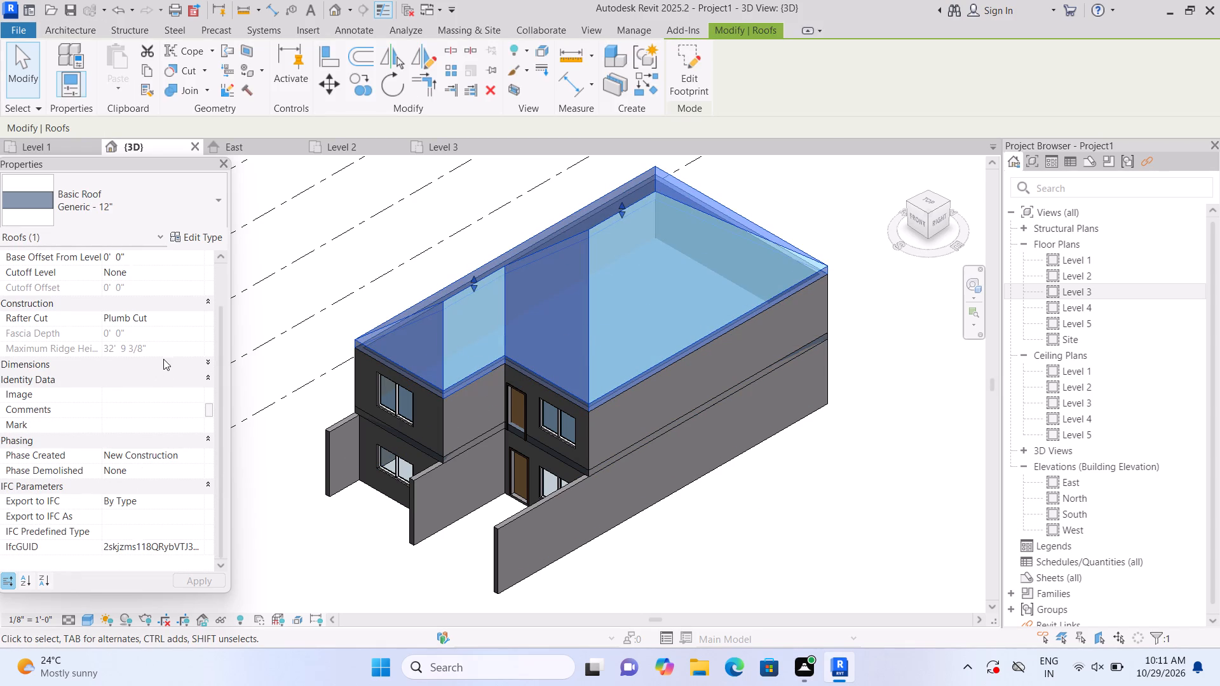
pyautogui.click(166, 351)
pyautogui.scroll(-3, 176, 432)
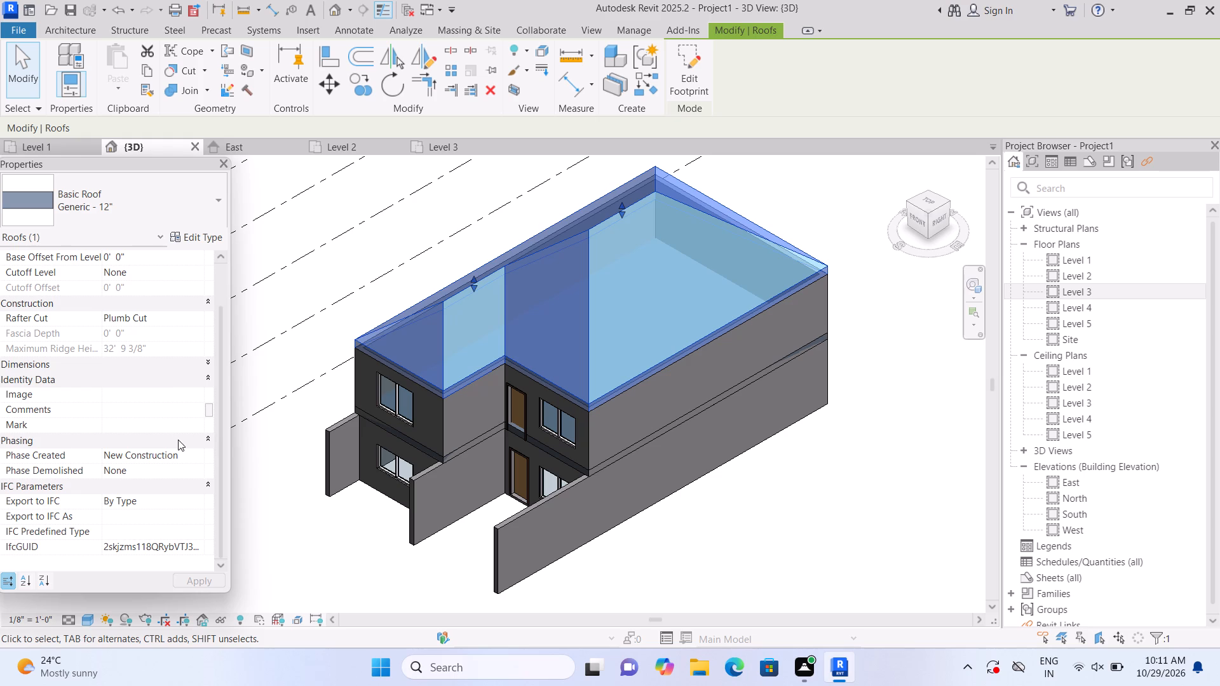
pyautogui.click(353, 554)
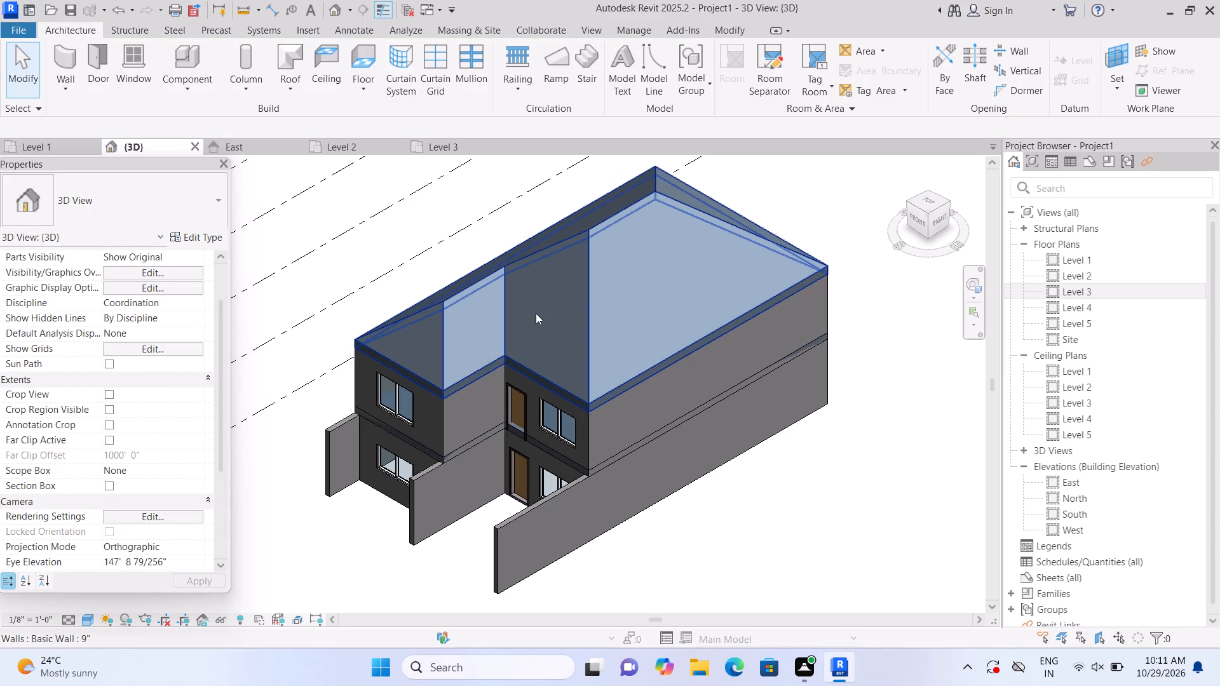
pyautogui.click(536, 313)
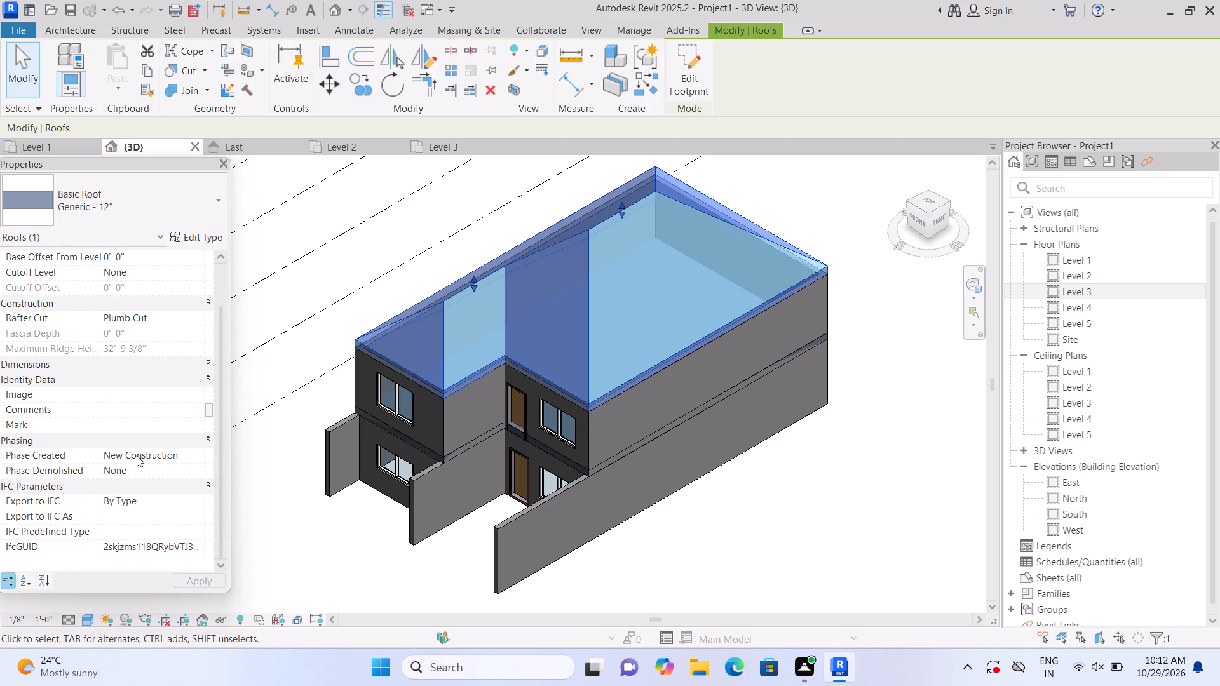
pyautogui.click(206, 432)
pyautogui.click(206, 485)
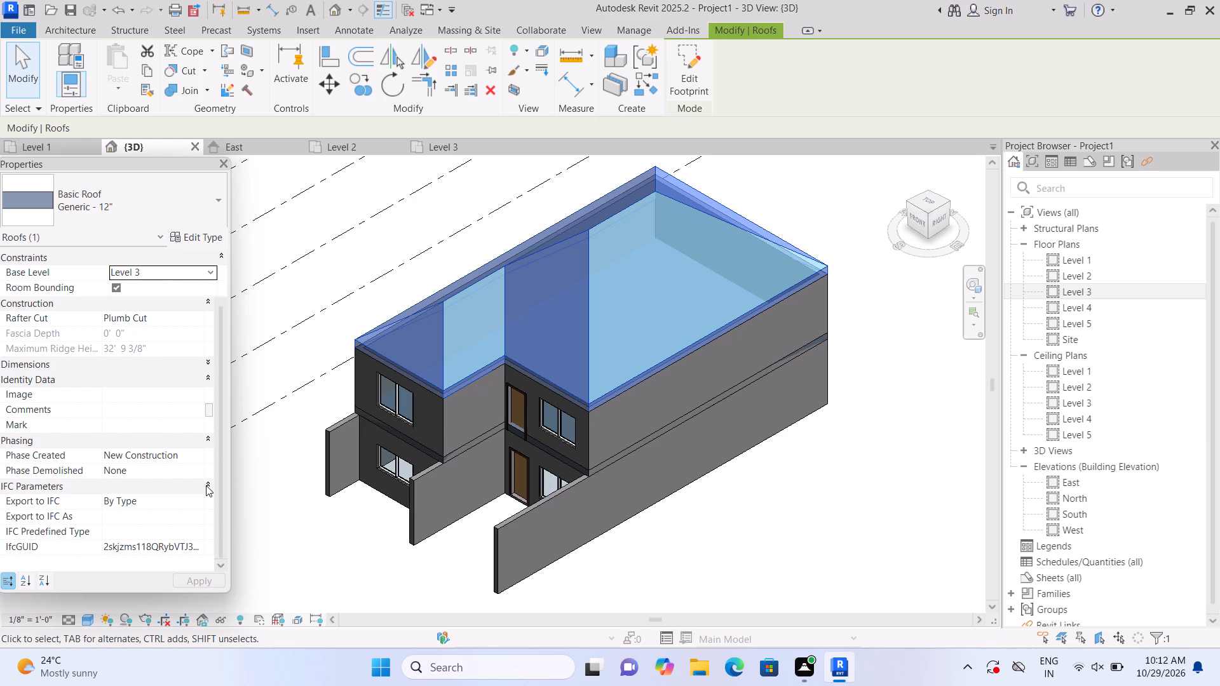
pyautogui.scroll(-5, 186, 405)
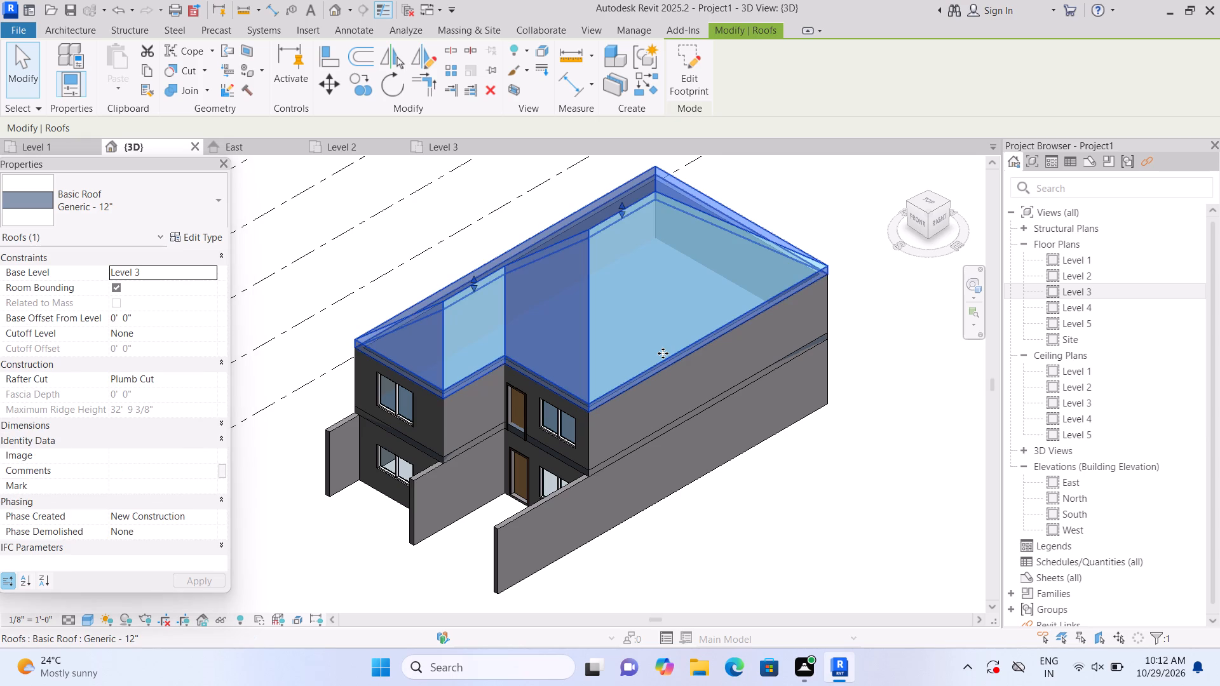
# Review the roof's footprint sketch and properties again for slope settings, and finish the sketch without editing it.
pyautogui.click(663, 353)
pyautogui.doubleClick(646, 330)
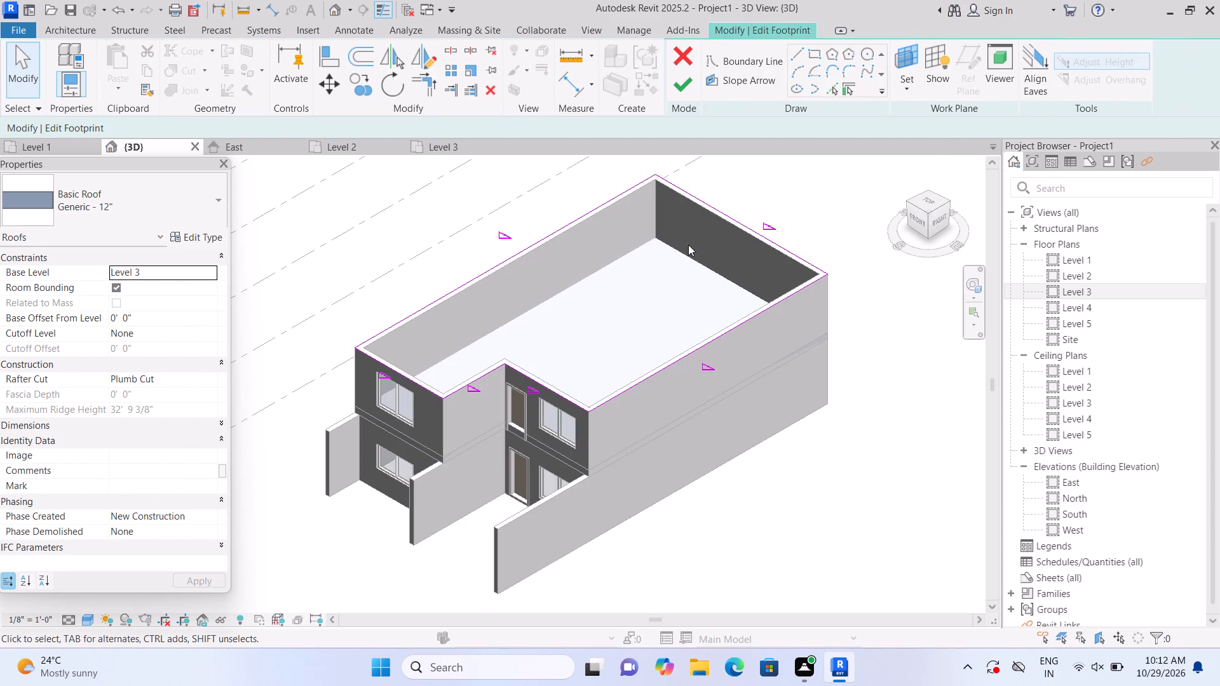
pyautogui.click(686, 86)
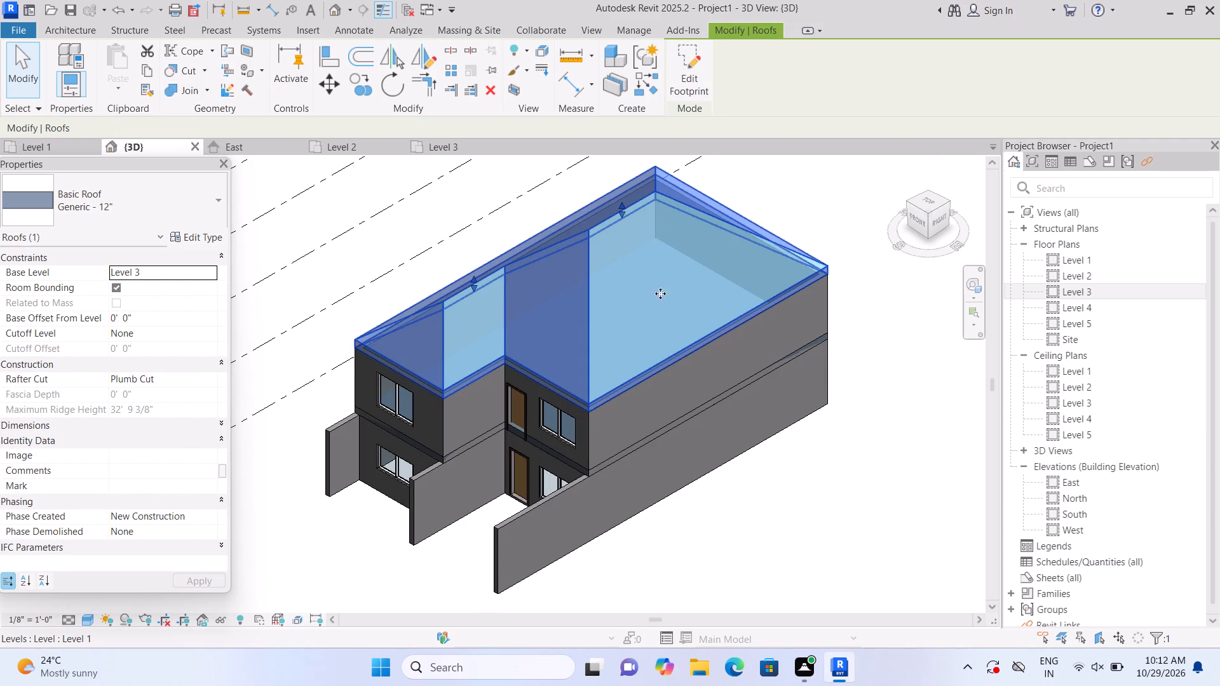
pyautogui.moveTo(784, 501); pyautogui.dragTo(789, 521)
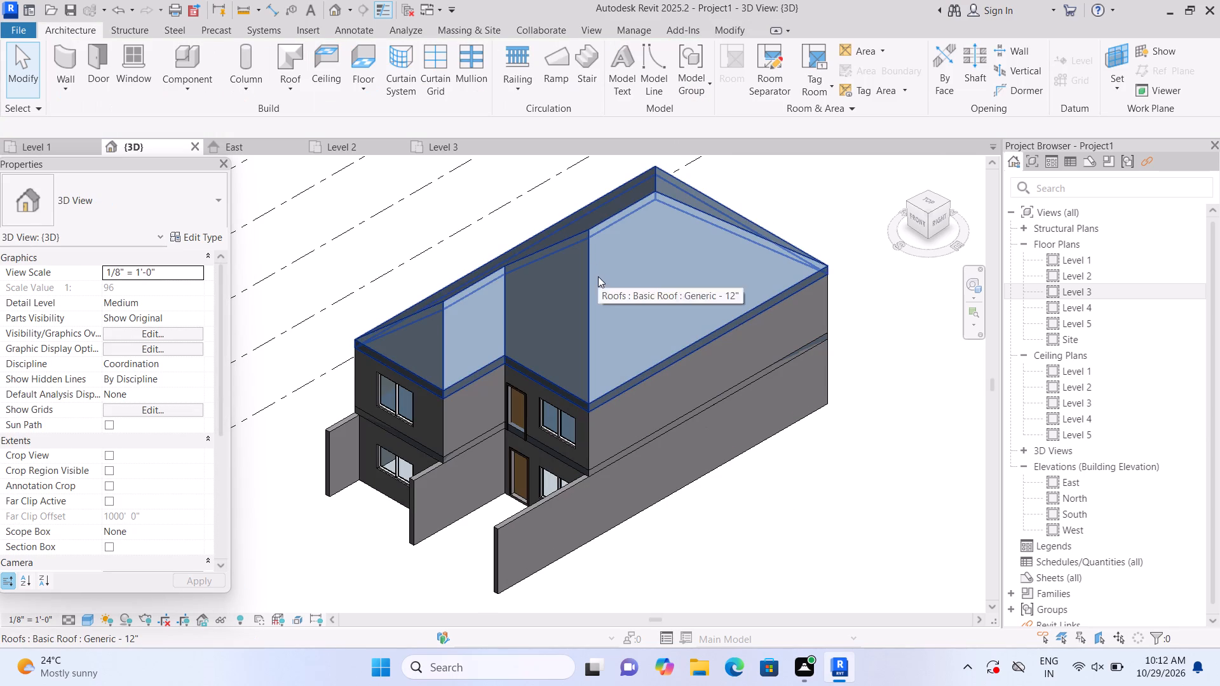
pyautogui.click(599, 276)
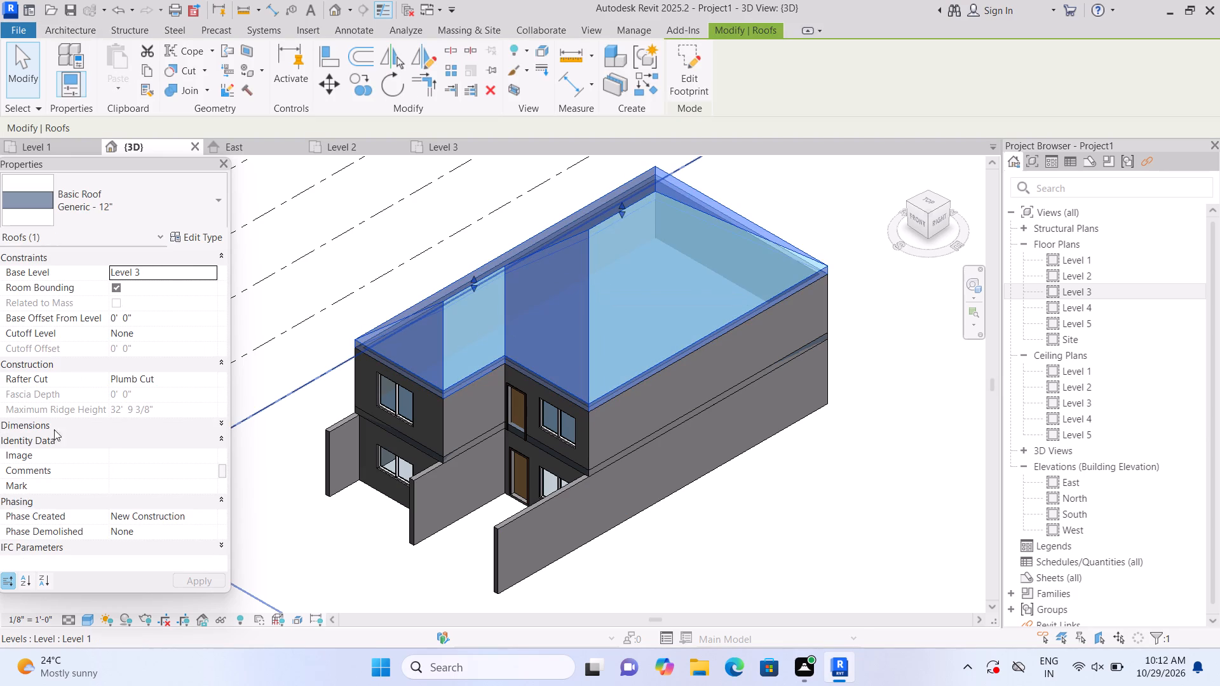
pyautogui.scroll(-2, 159, 458)
pyautogui.click(190, 394)
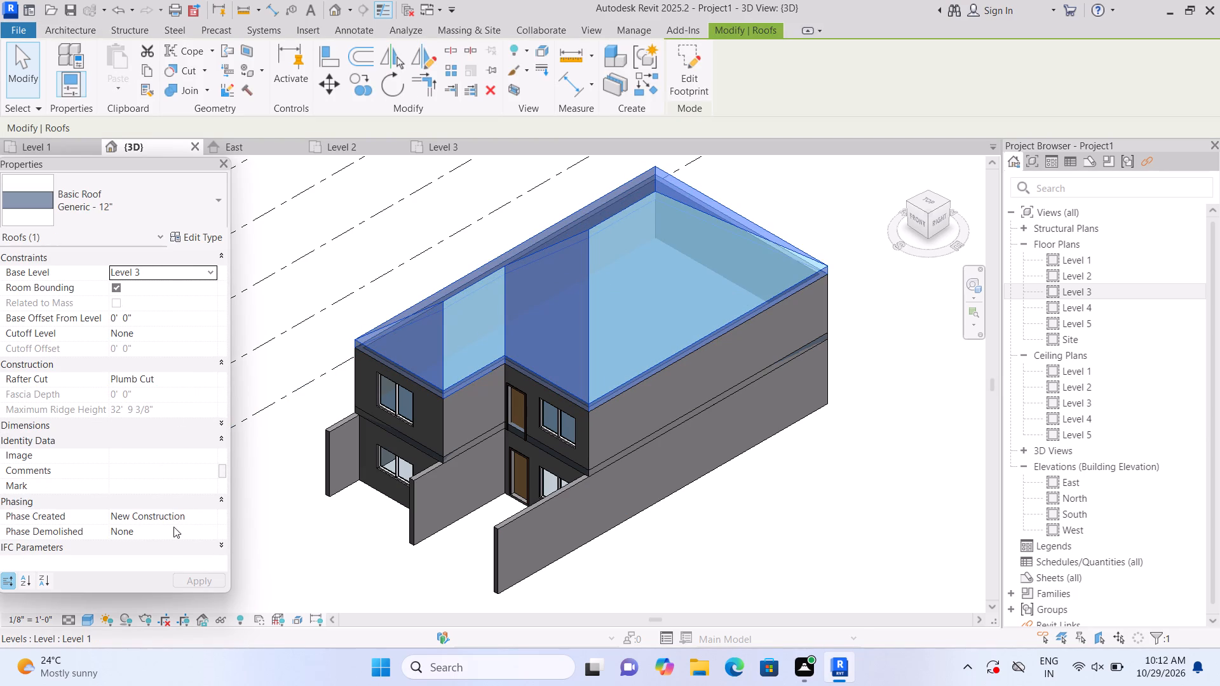
pyautogui.scroll(-2, 173, 528)
pyautogui.click(294, 562)
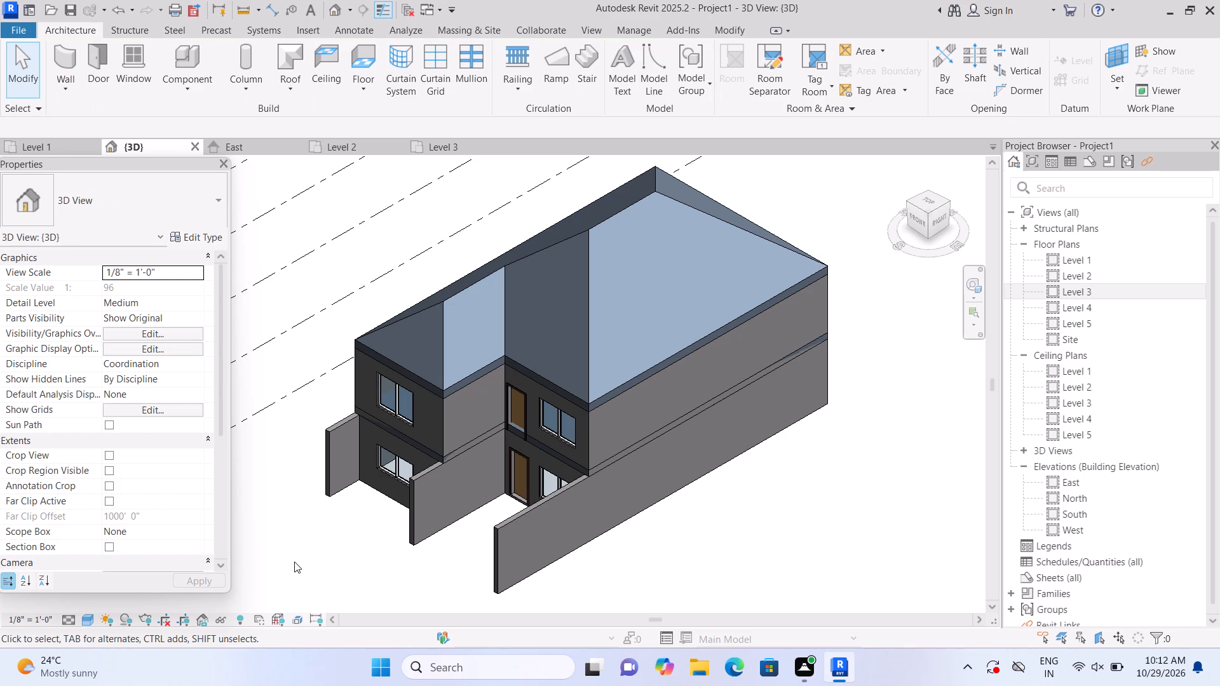
pyautogui.doubleClick(1056, 272)
pyautogui.scroll(-3, 919, 356)
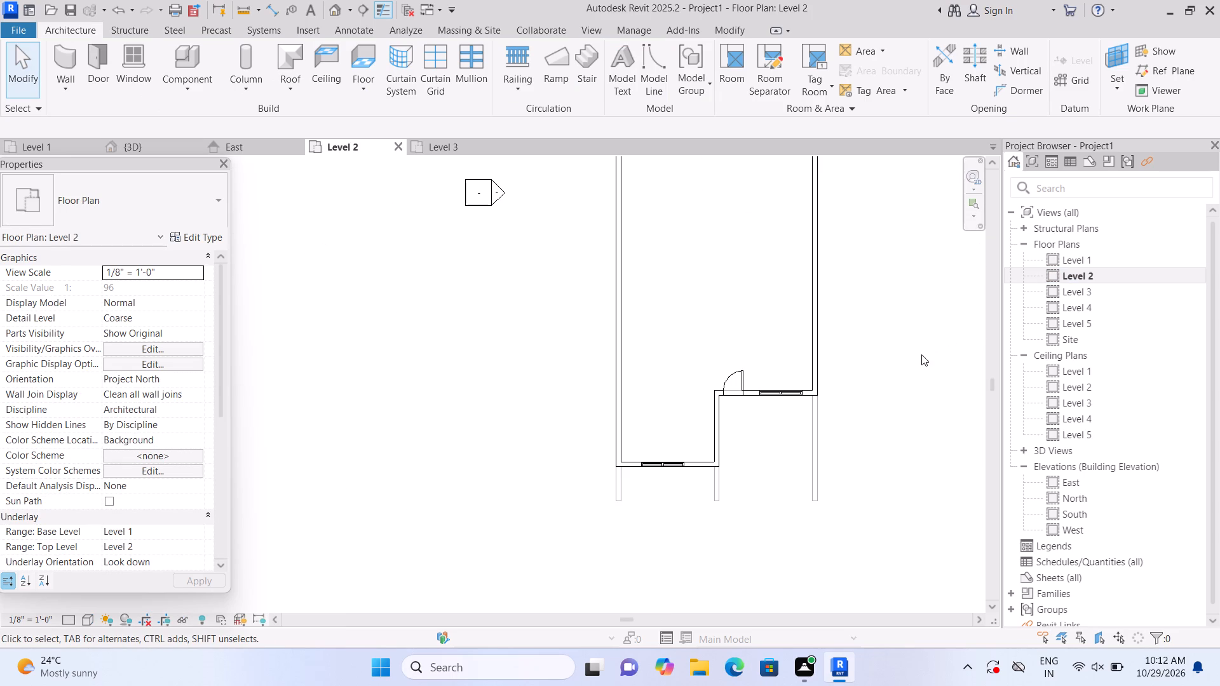
pyautogui.click(330, 8)
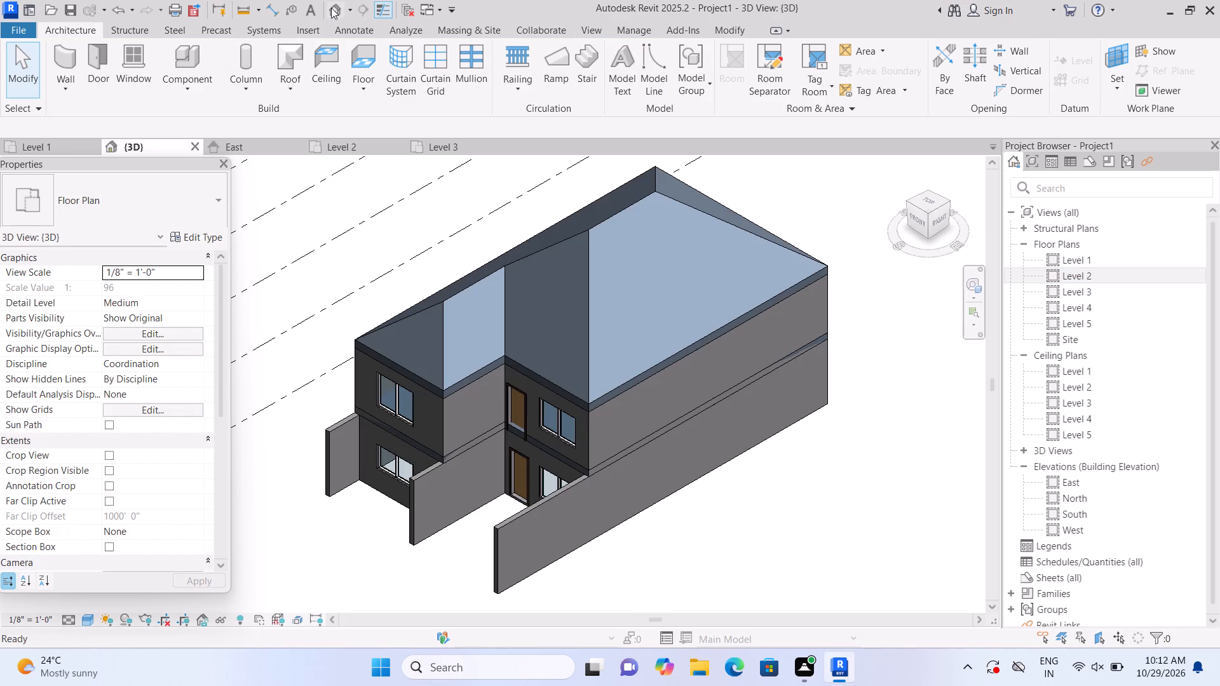
pyautogui.doubleClick(553, 279)
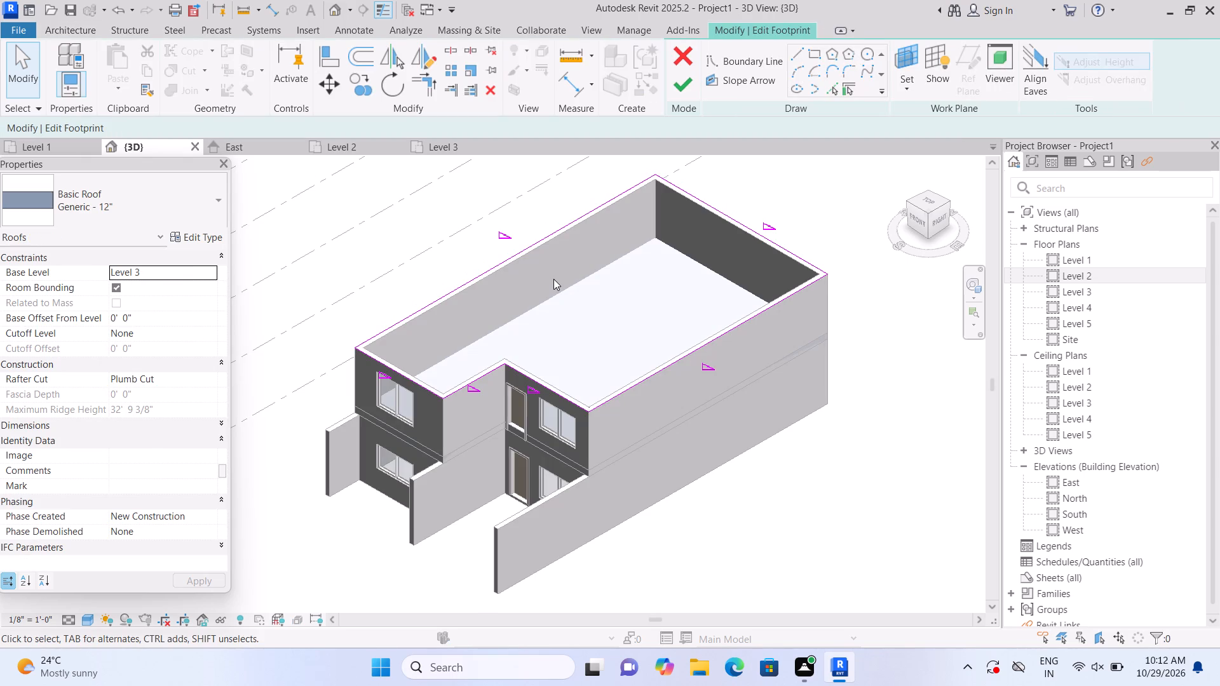
pyautogui.click(688, 90)
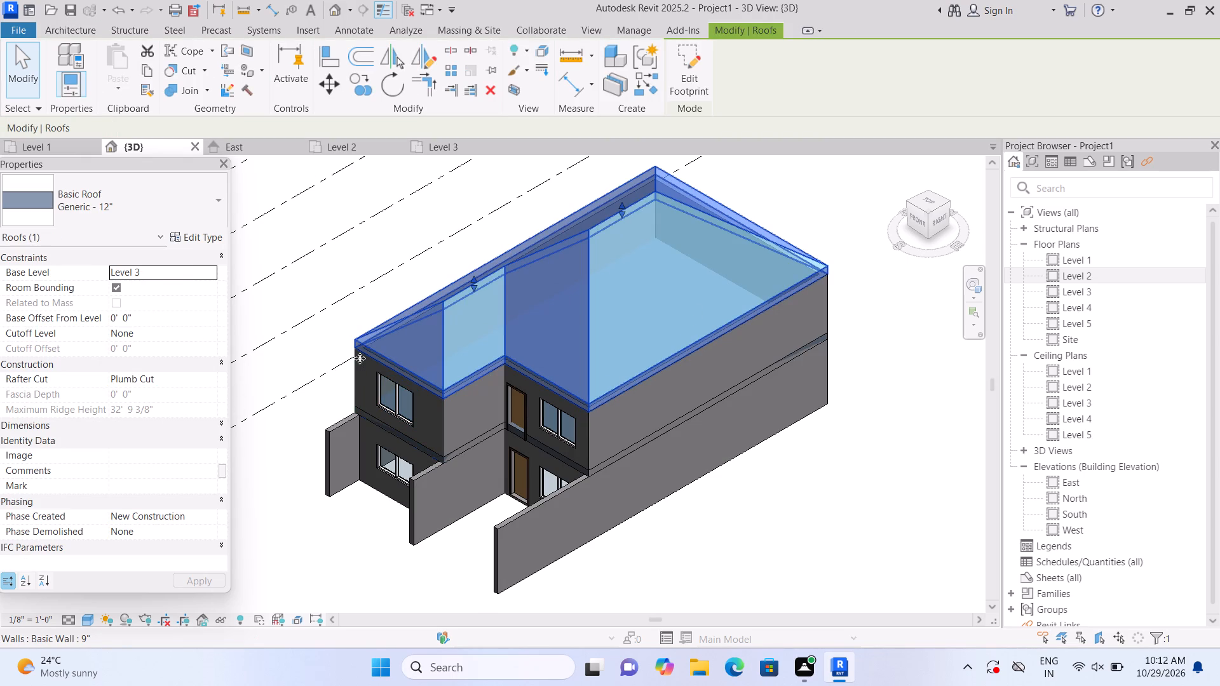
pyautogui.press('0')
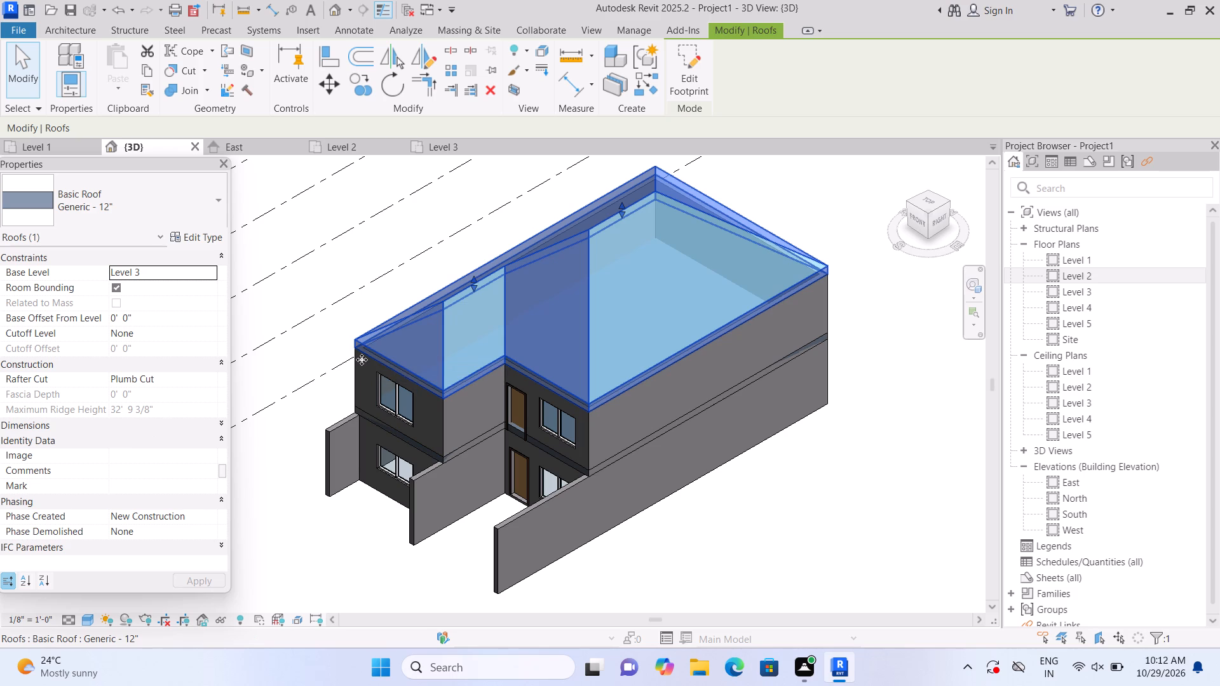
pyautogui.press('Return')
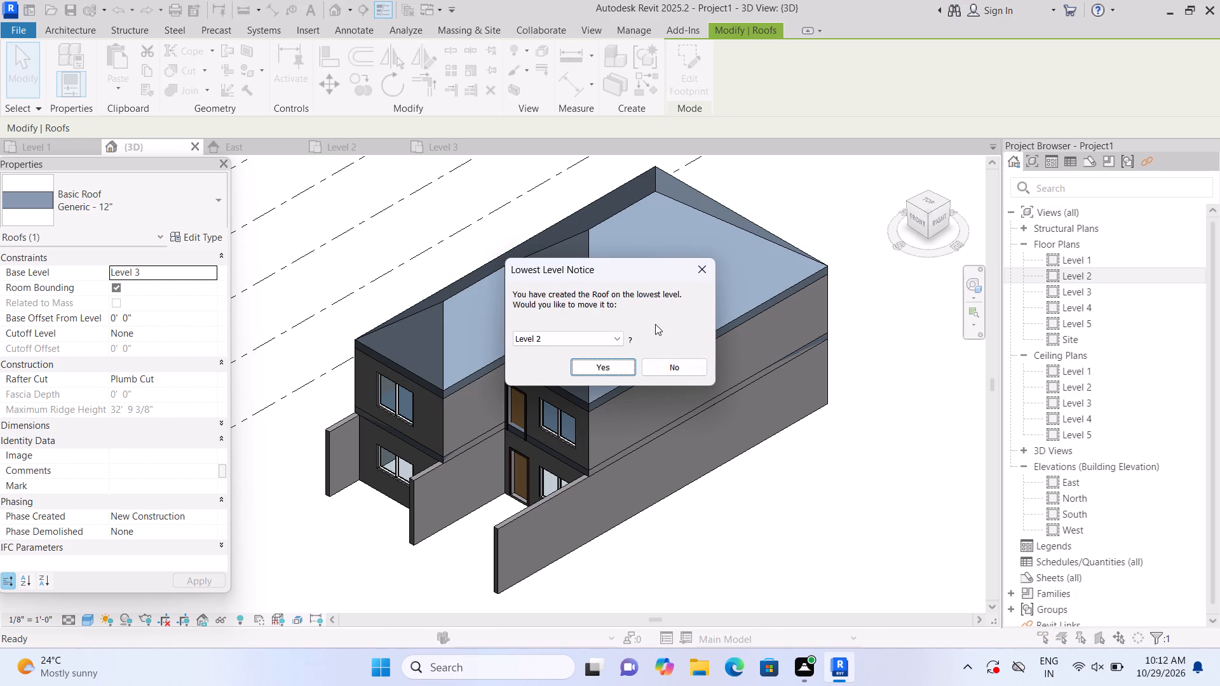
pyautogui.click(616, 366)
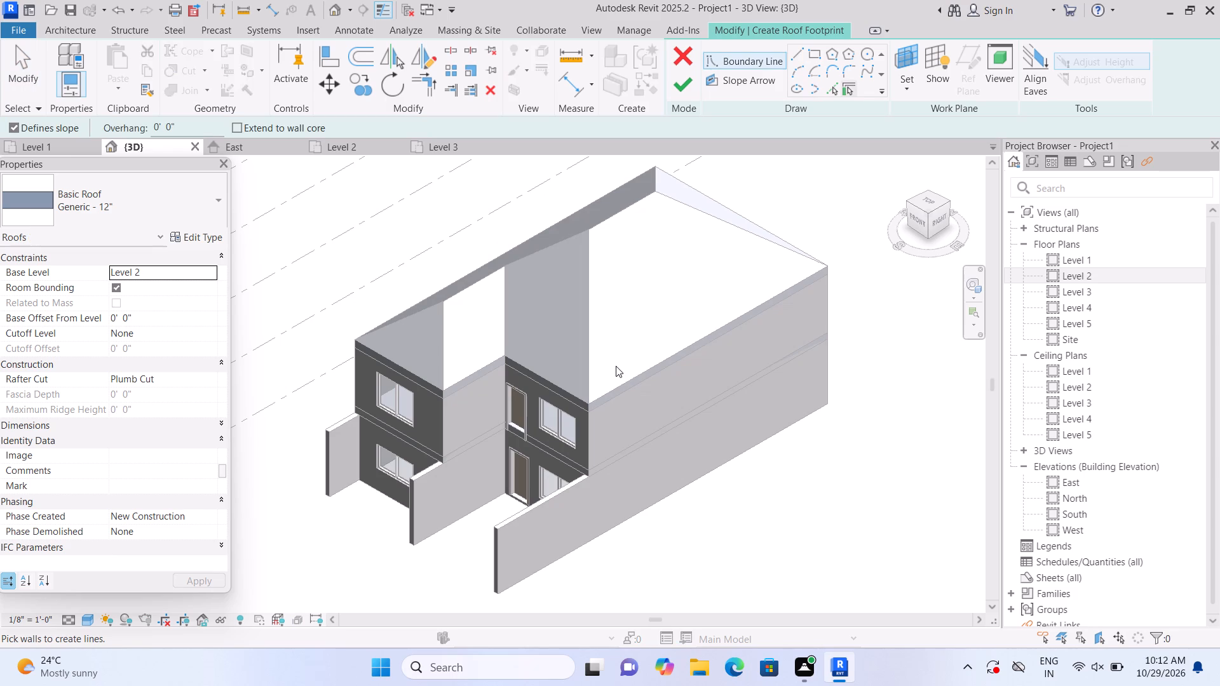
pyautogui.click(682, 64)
# Delete the sloped Generic - 12" roof from the top of the building in the 3D view.
pyautogui.click(644, 220)
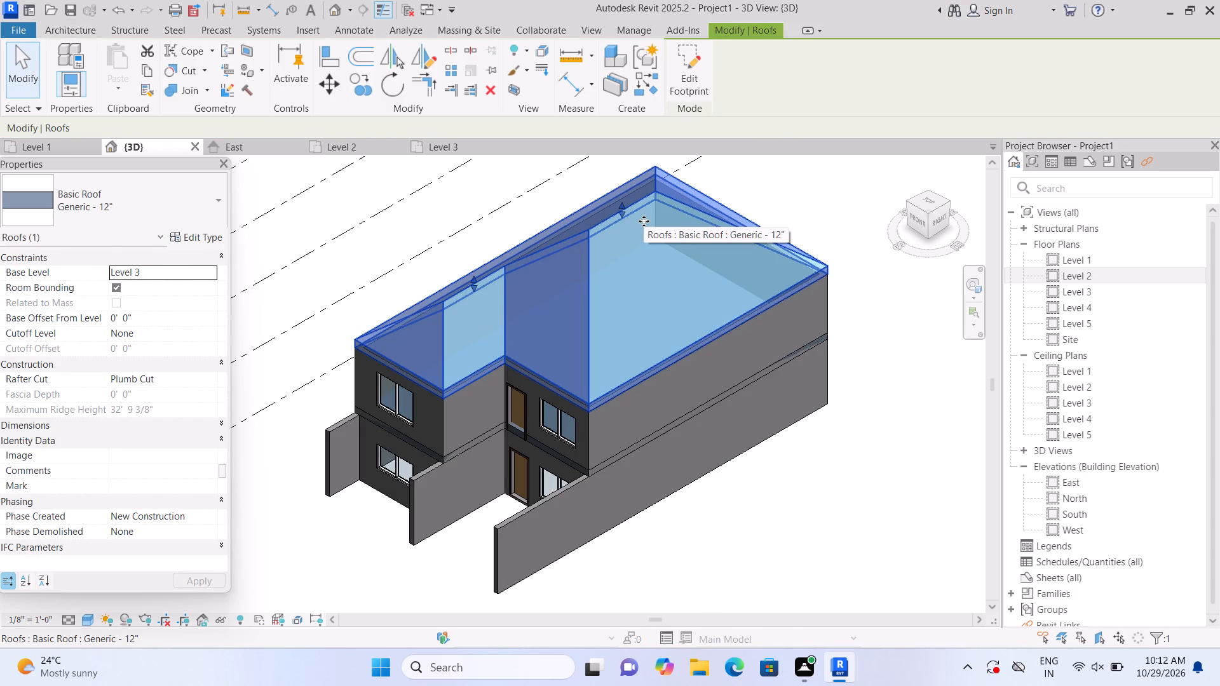
pyautogui.press('Delete')
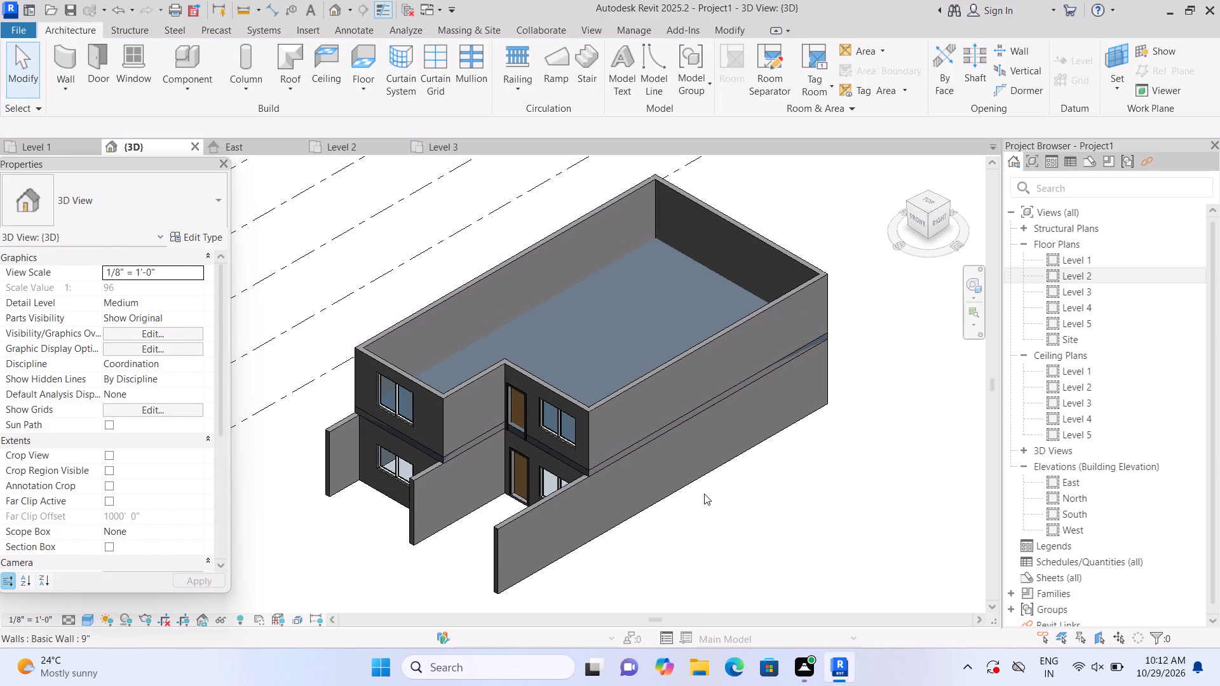
# Check the Level 2 floor plan and the East elevation, and open the Level 3 floor plan.
pyautogui.doubleClick(1051, 278)
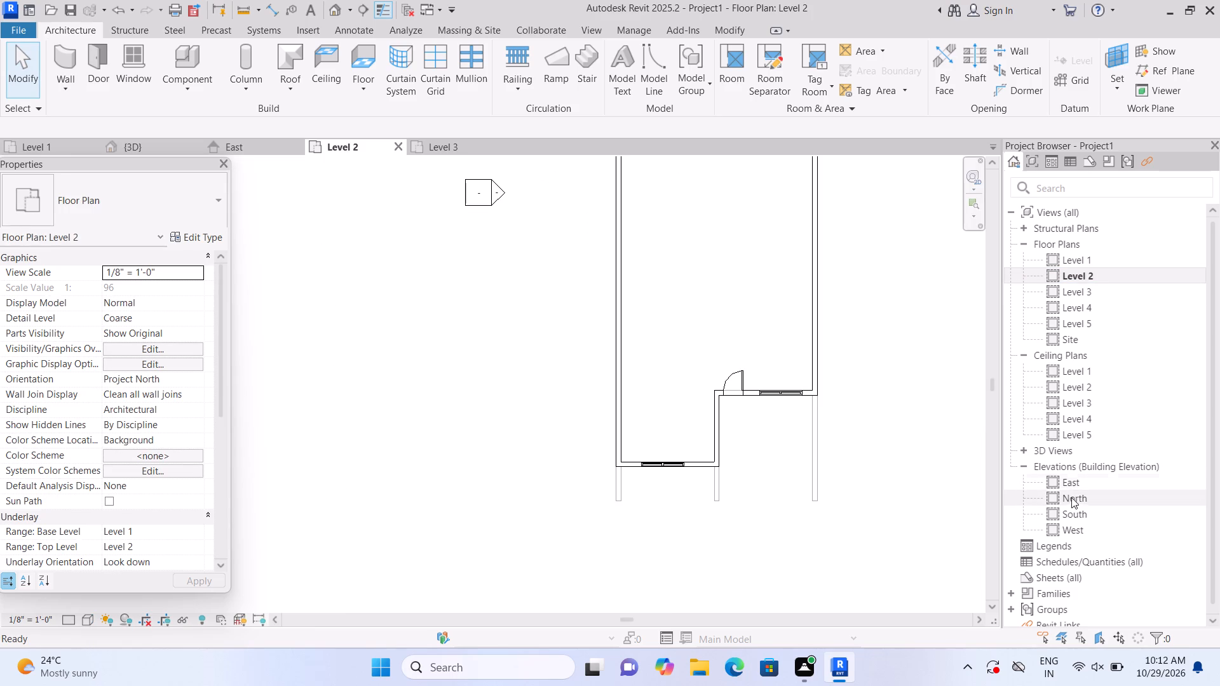
pyautogui.doubleClick(1054, 477)
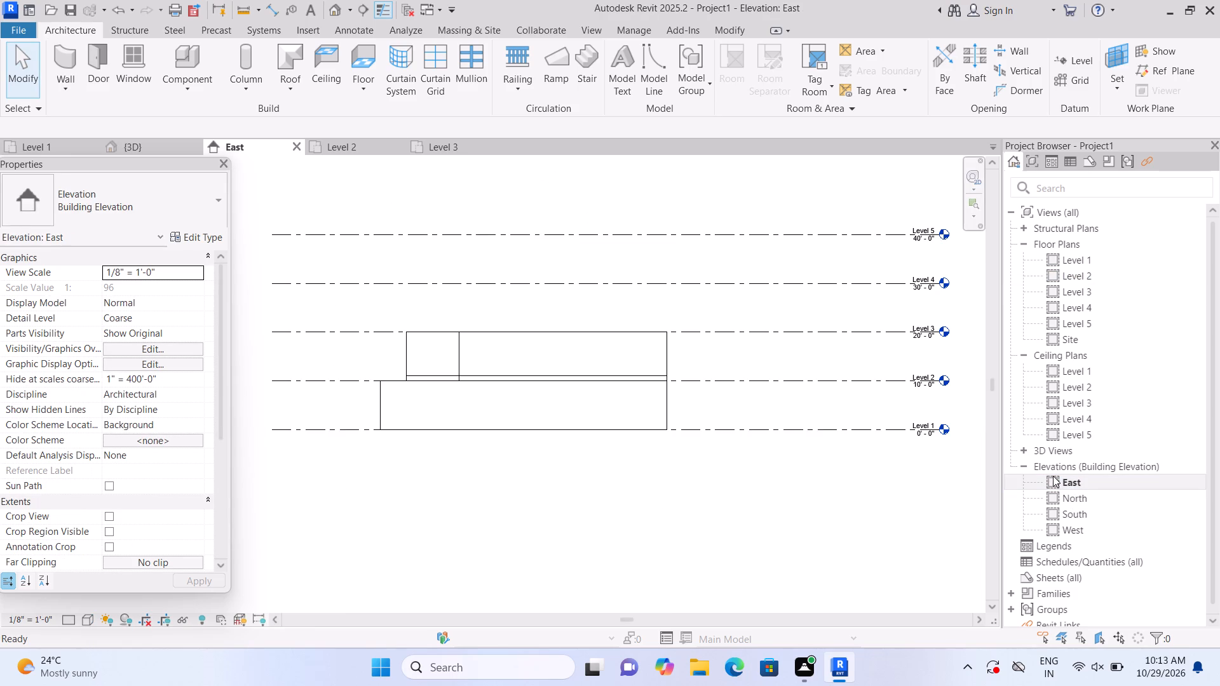
pyautogui.doubleClick(1052, 285)
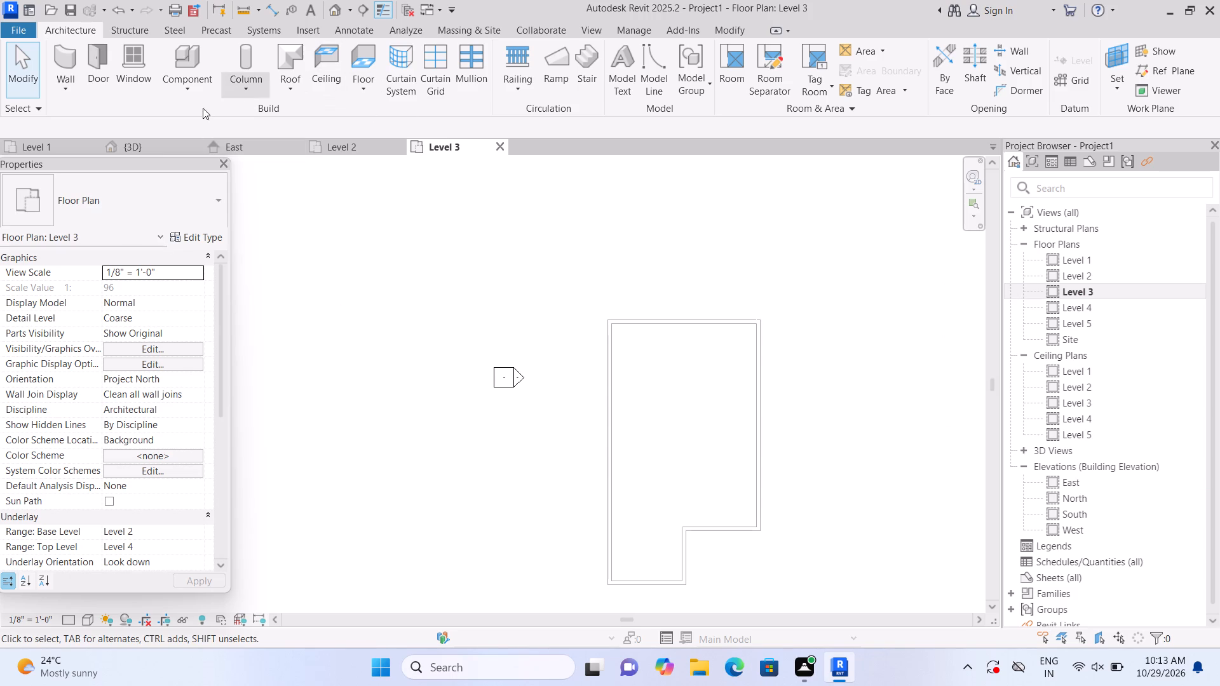
# Start a Generic - 12" roof by footprint on Level 3, tracing slope-defining boundary lines along the 30'-9" north and the east outer wall faces.
pyautogui.click(288, 90)
pyautogui.click(299, 114)
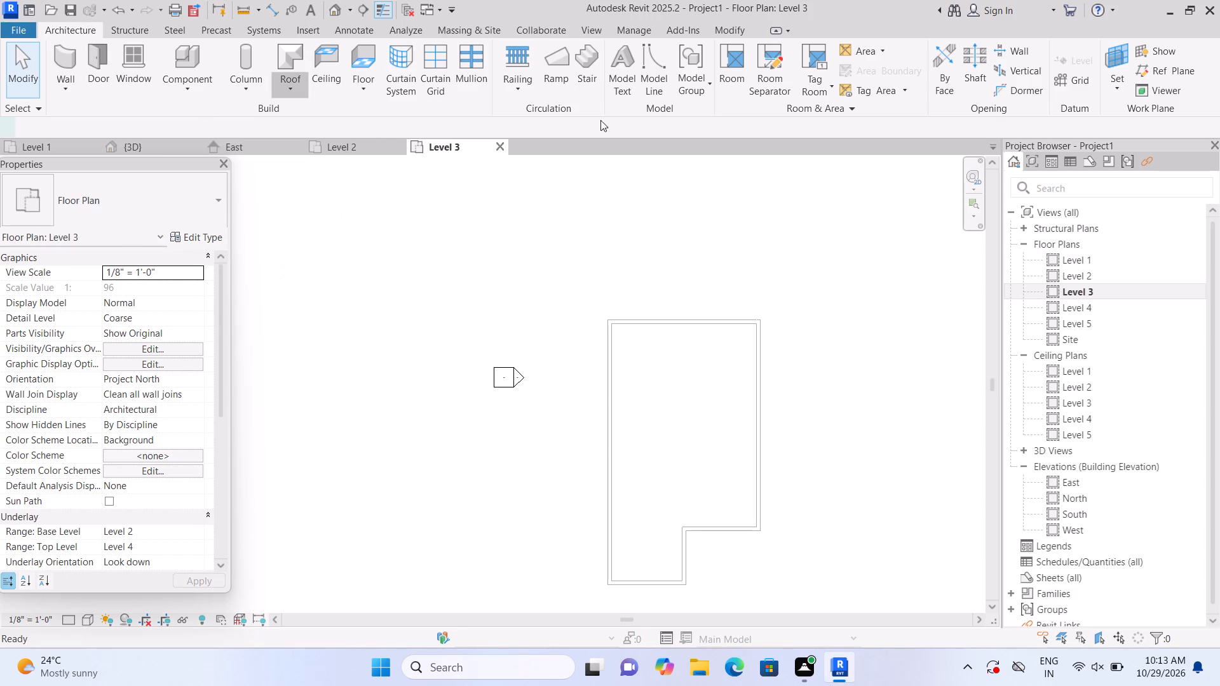
pyautogui.click(798, 53)
pyautogui.moveTo(823, 401); pyautogui.dragTo(794, 363, button='middle')
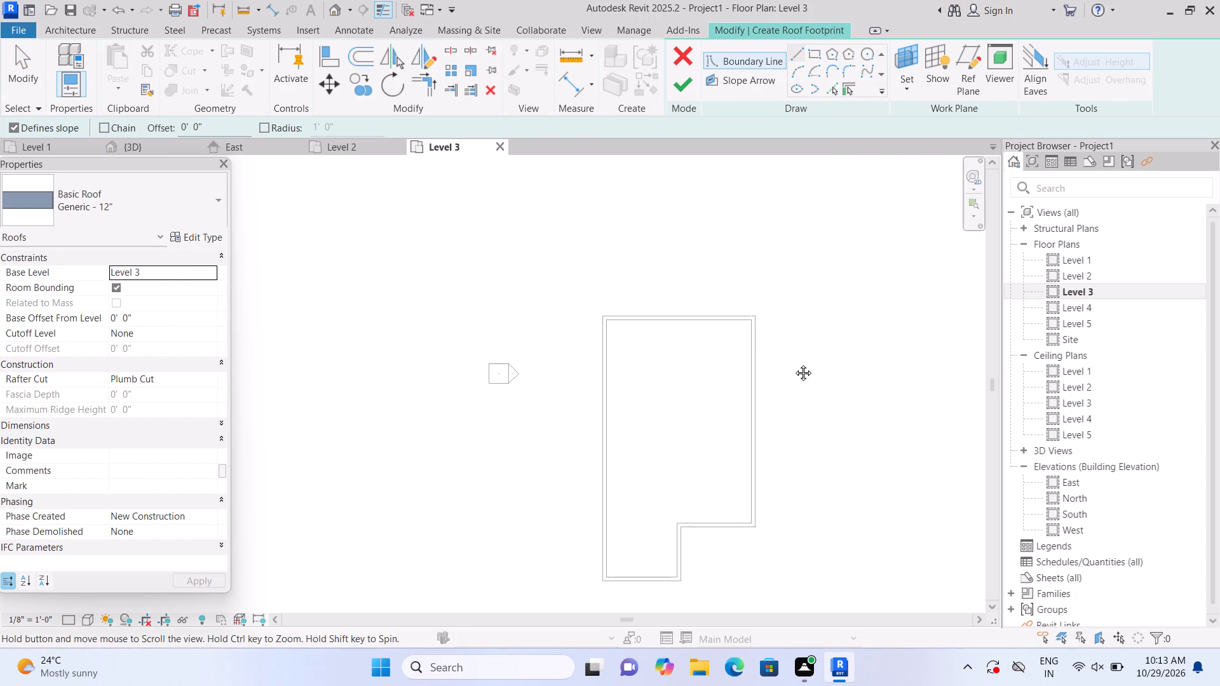
pyautogui.moveTo(794, 363); pyautogui.dragTo(780, 346, button='middle')
pyautogui.scroll(3, 635, 321)
pyautogui.scroll(1, 555, 257)
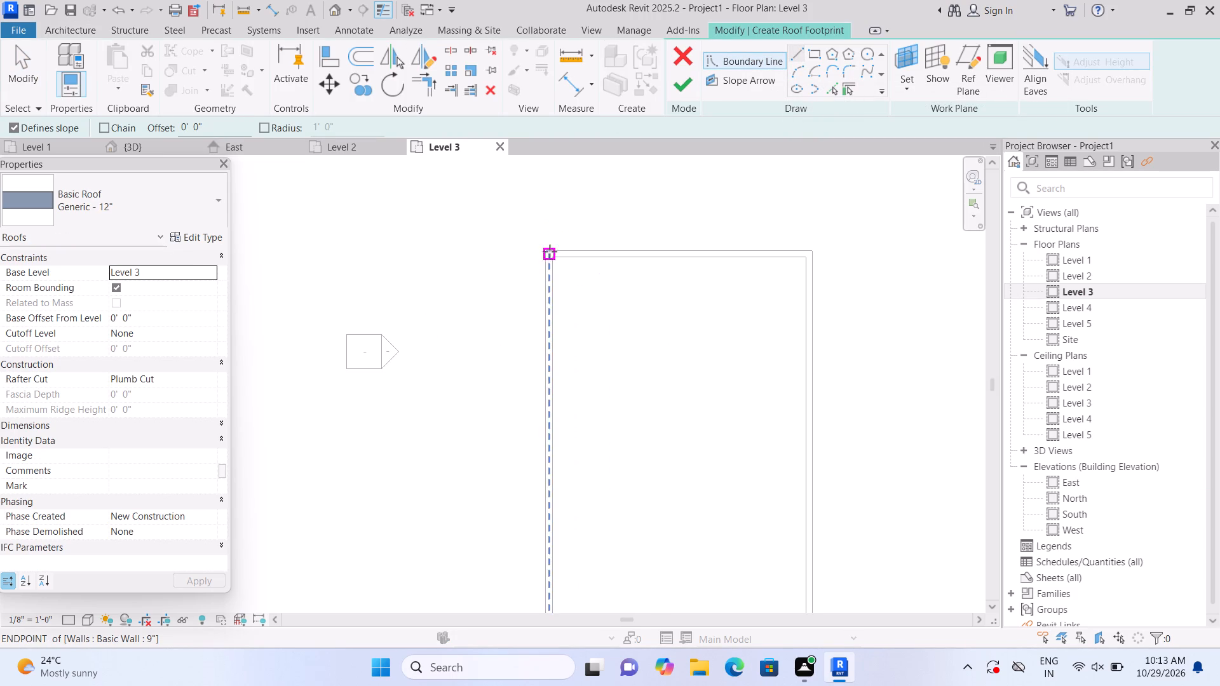
pyautogui.click(547, 250)
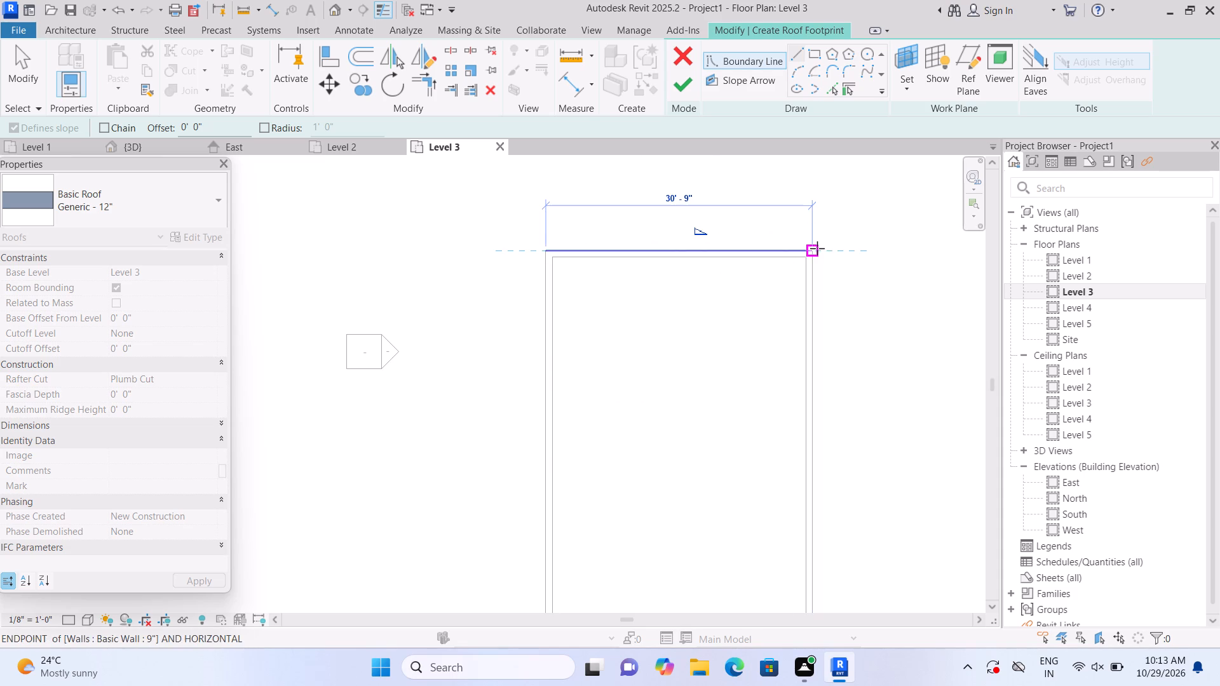
pyautogui.click(817, 248)
pyautogui.click(811, 252)
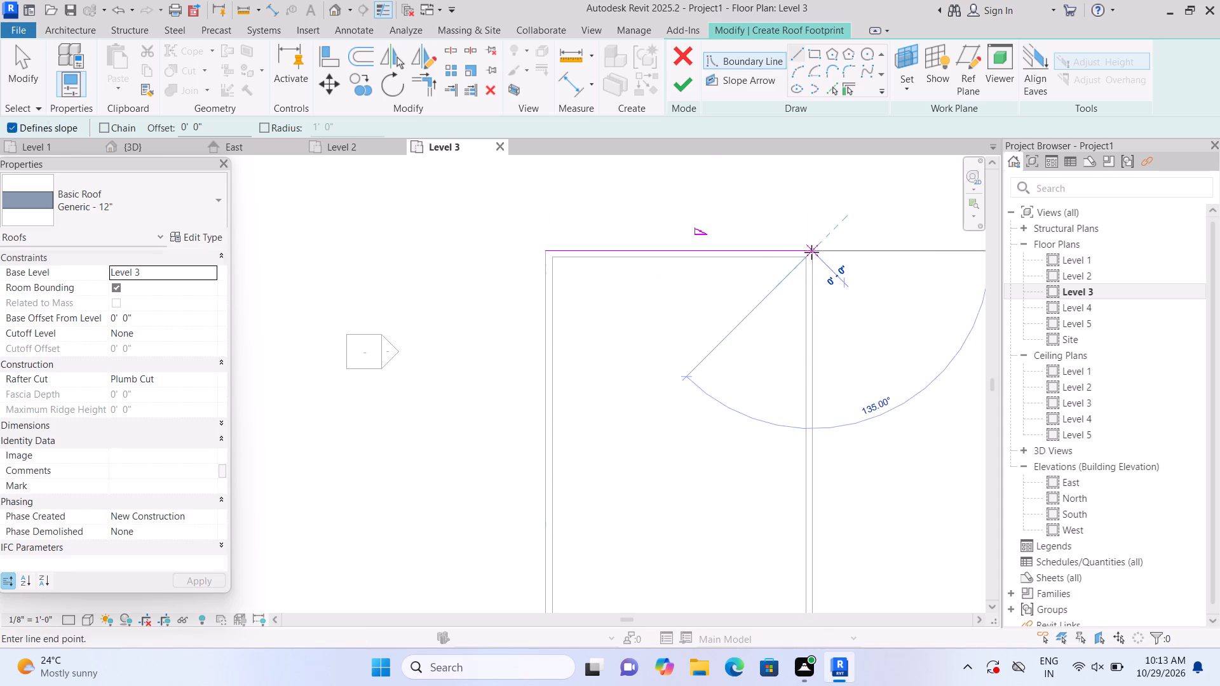
pyautogui.moveTo(818, 448); pyautogui.dragTo(693, 224, button='middle')
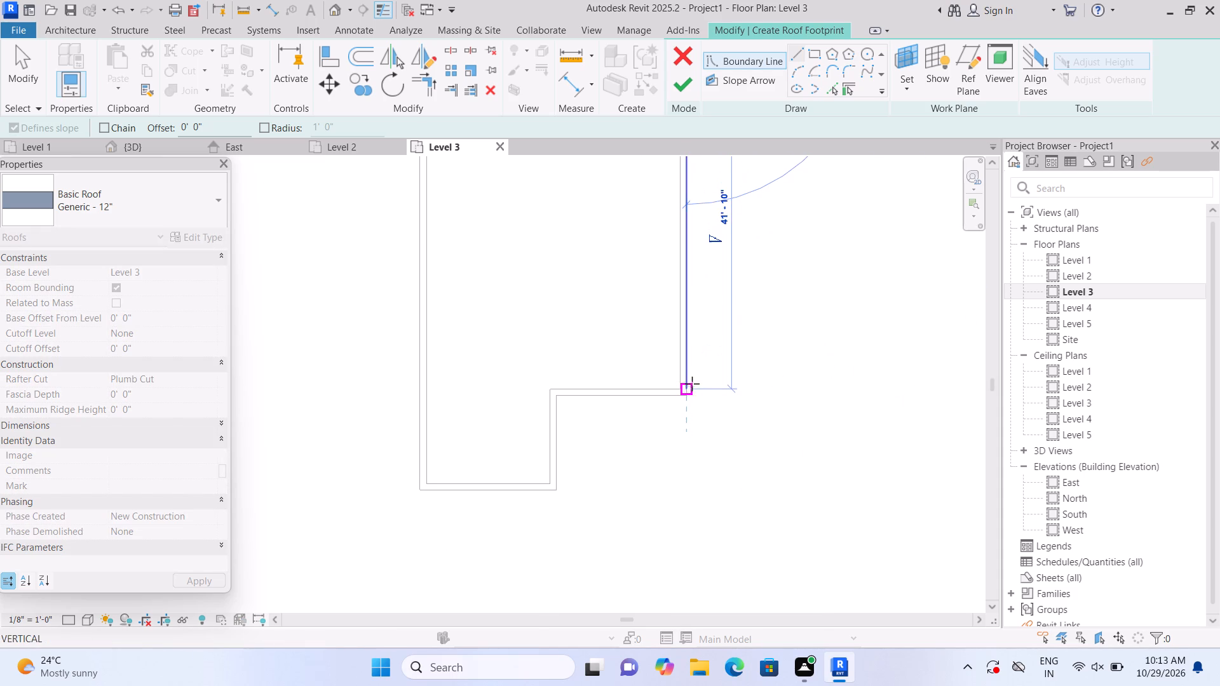
pyautogui.doubleClick(690, 393)
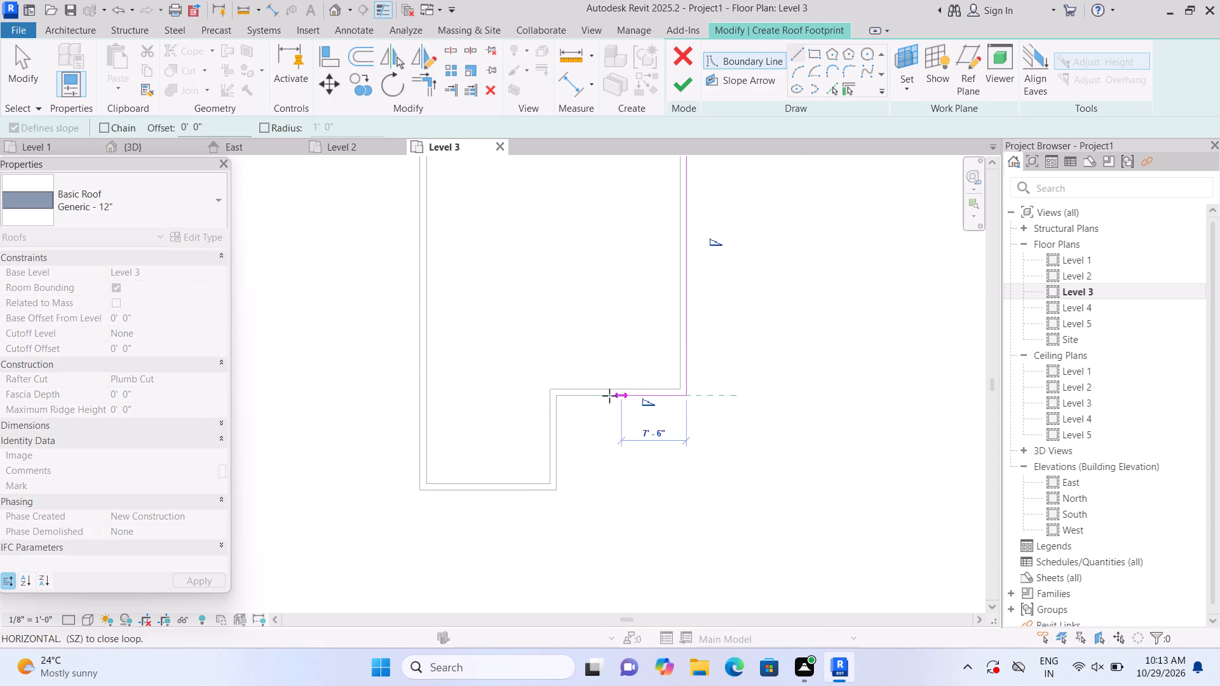
# Trace the notched south side and the west outer wall face with slope-defining lines to close the footprint, and finish the roof.
pyautogui.doubleClick(556, 400)
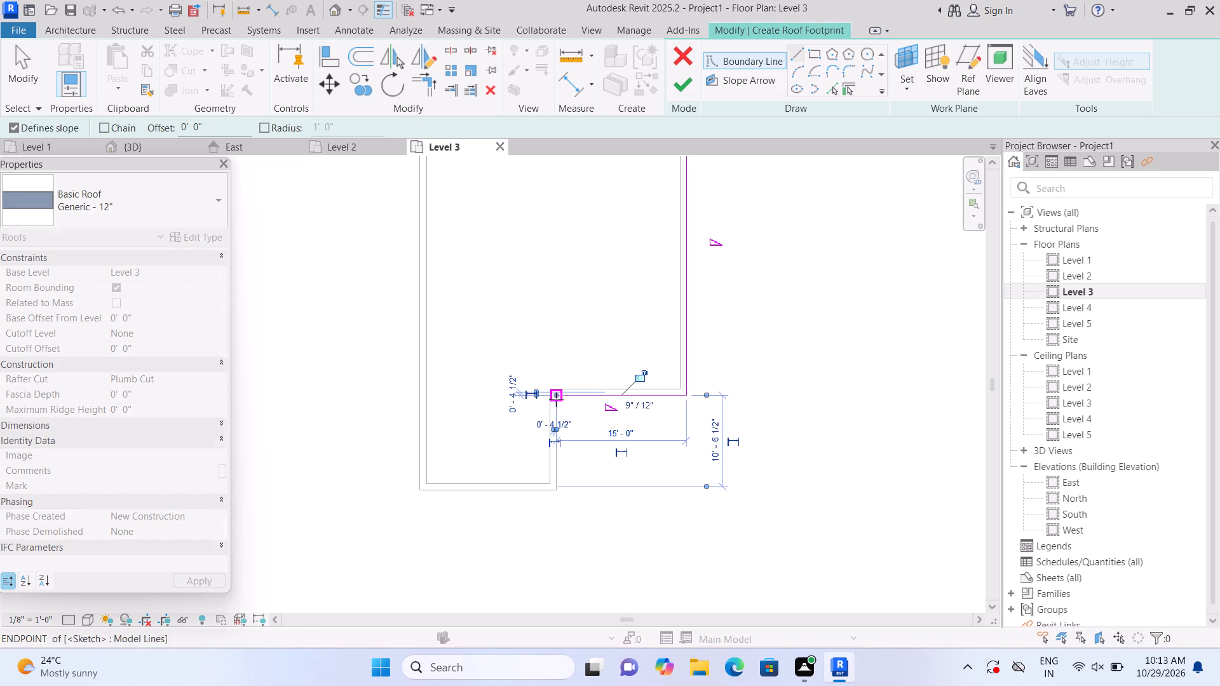
pyautogui.doubleClick(559, 492)
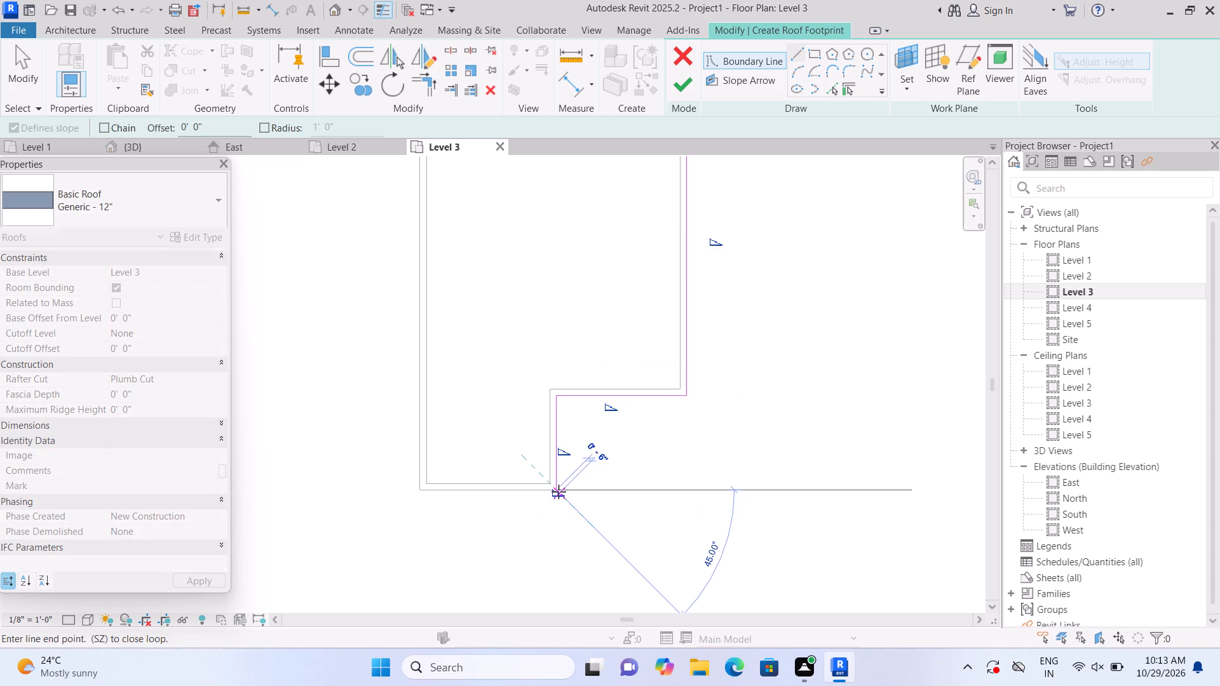
pyautogui.doubleClick(418, 491)
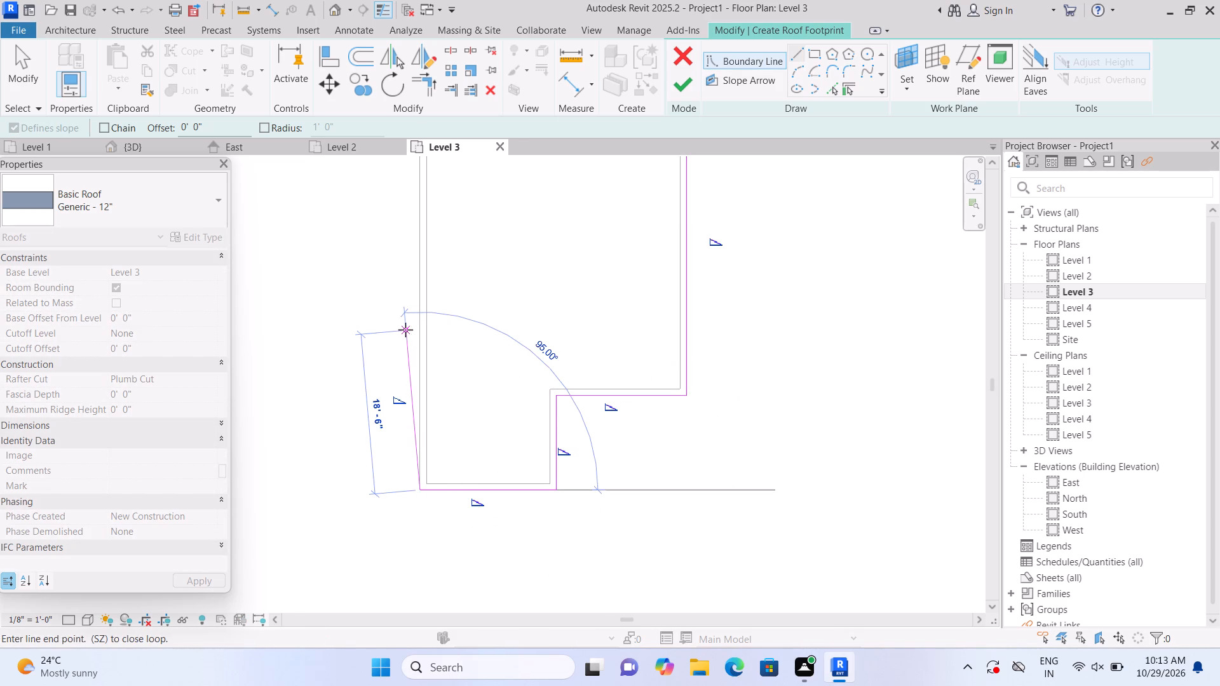
pyautogui.moveTo(405, 330); pyautogui.dragTo(413, 586, button='middle')
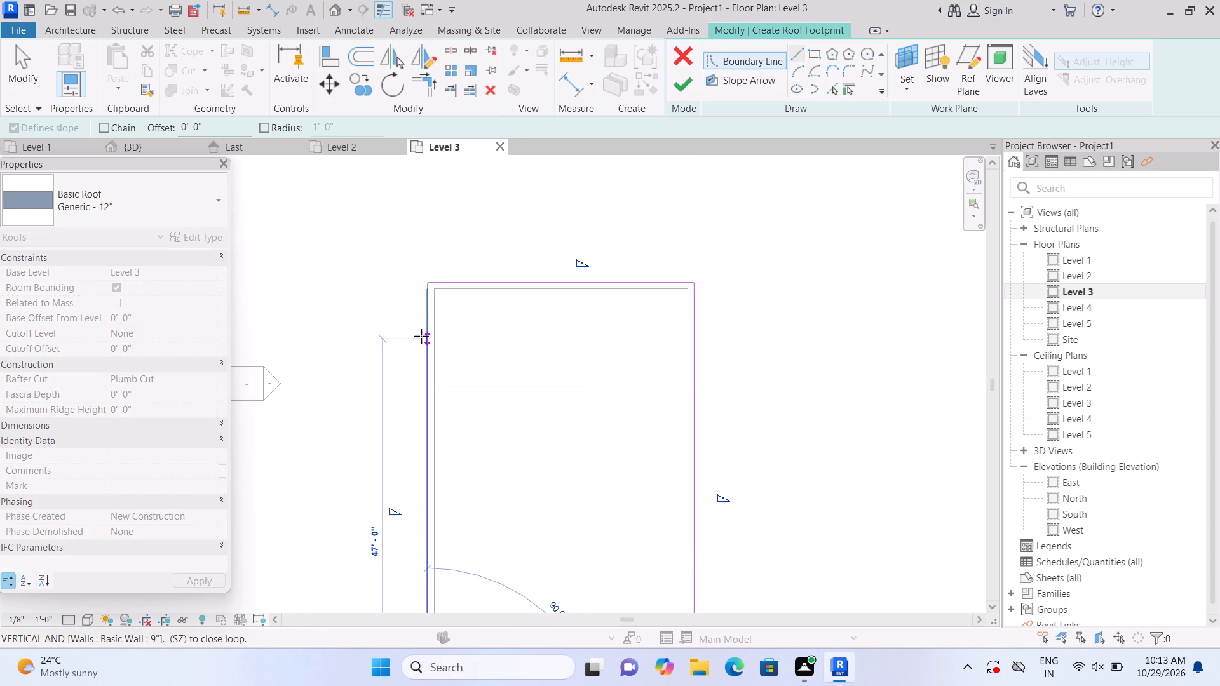
pyautogui.click(427, 286)
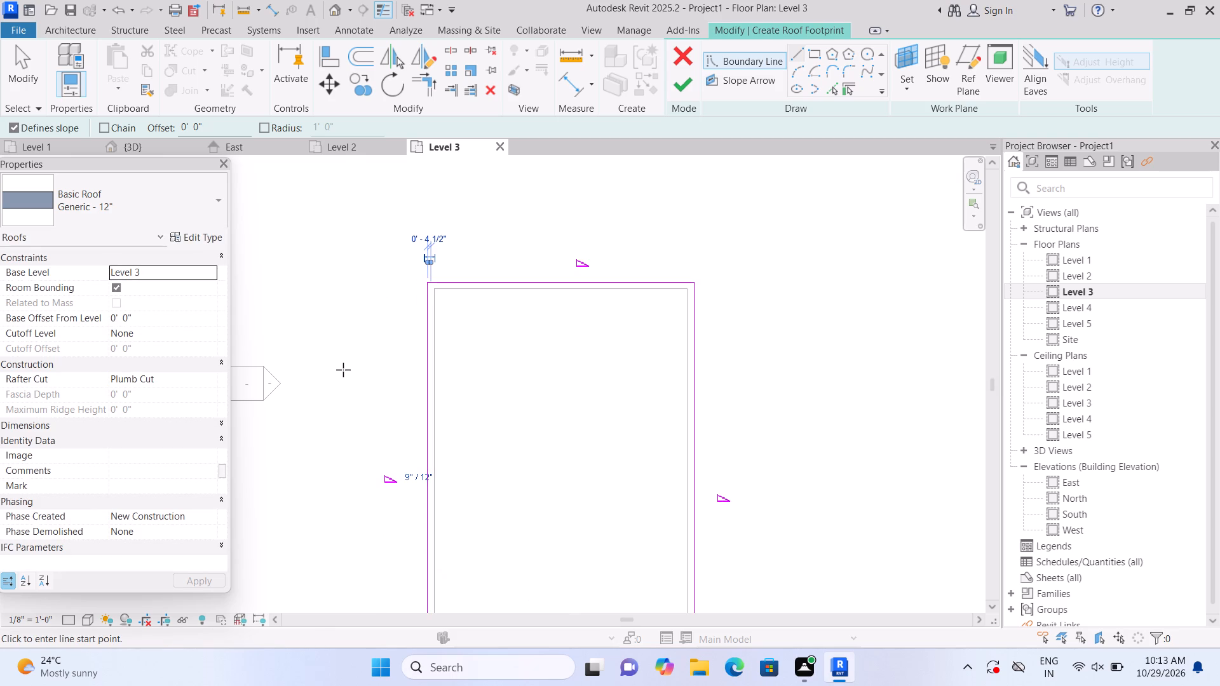
pyautogui.click(675, 84)
# Examine the new roof in the 3D view, checking its properties and footprint sketch, and finish the sketch without editing it.
pyautogui.scroll(-3, 846, 390)
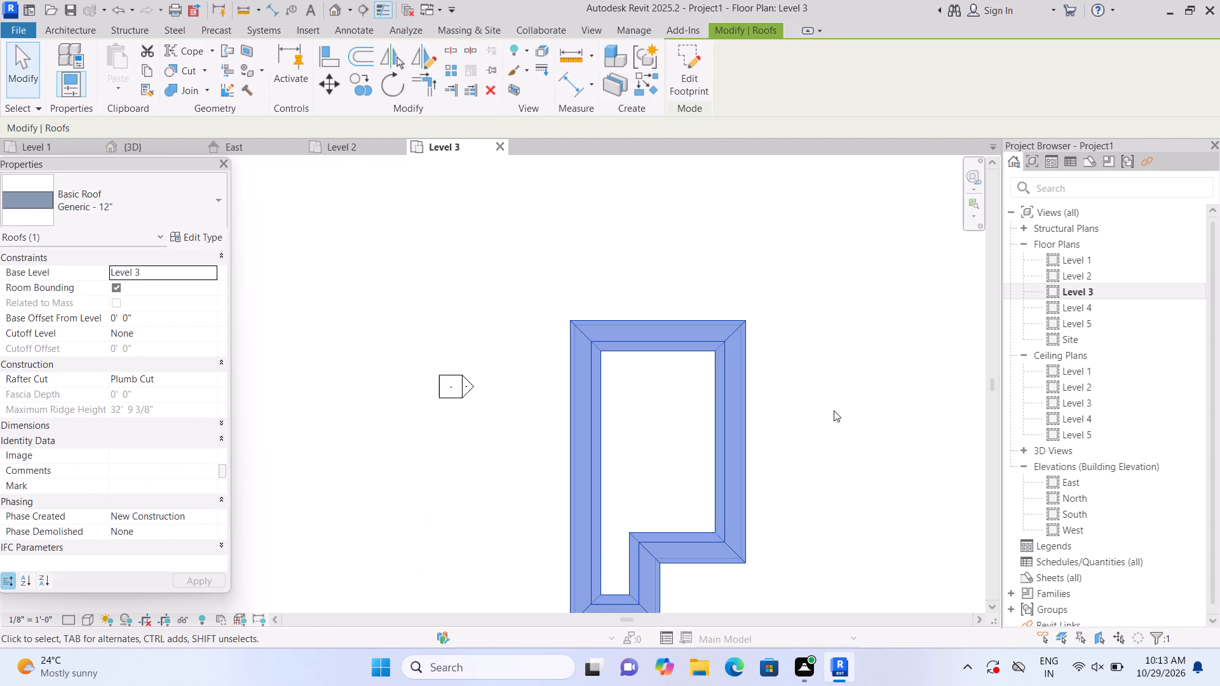
pyautogui.moveTo(832, 410); pyautogui.dragTo(708, 360, button='middle')
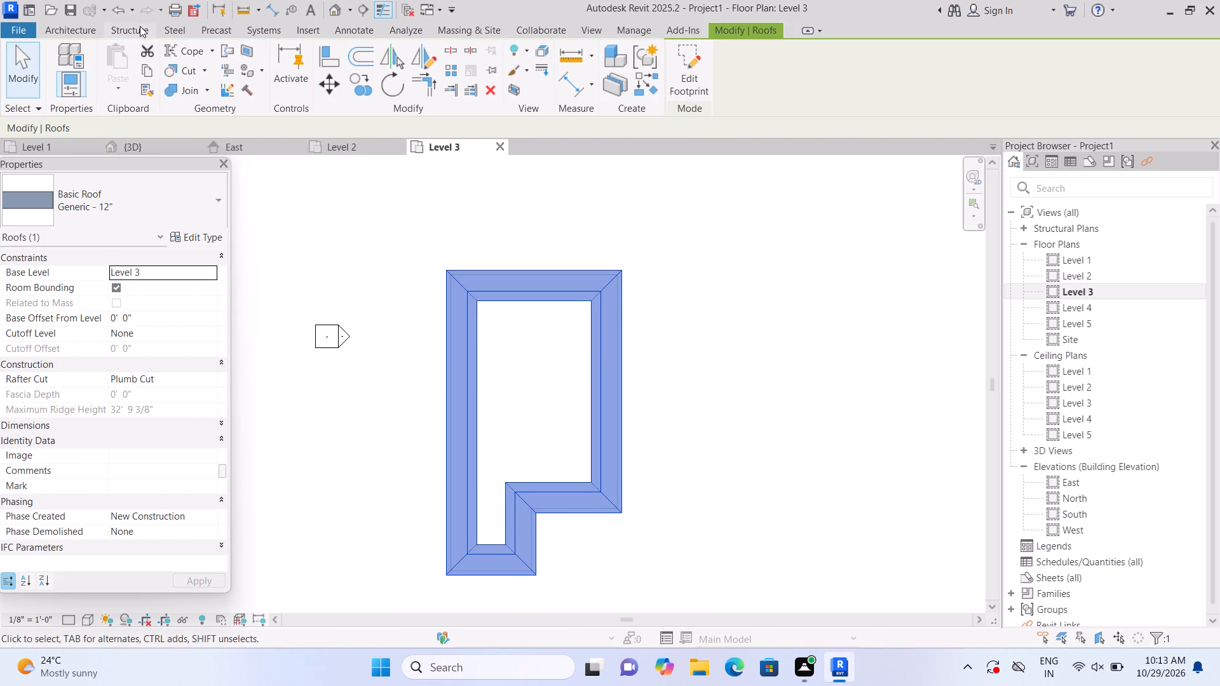
pyautogui.click(334, 11)
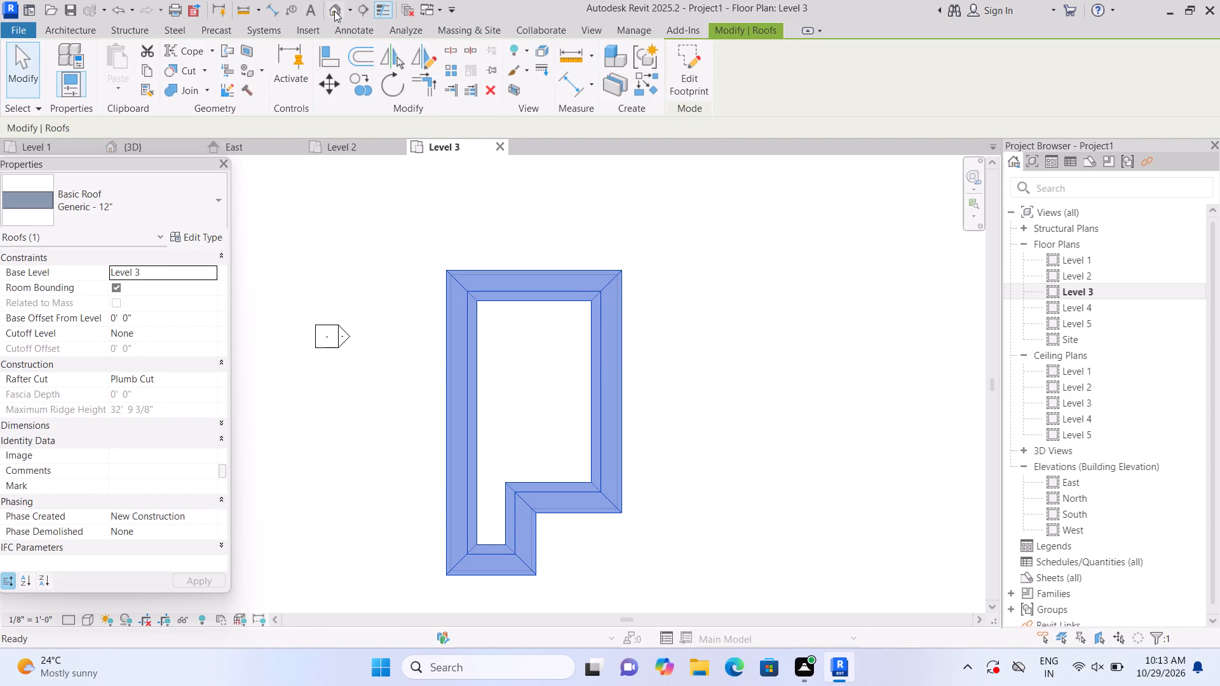
pyautogui.click(507, 283)
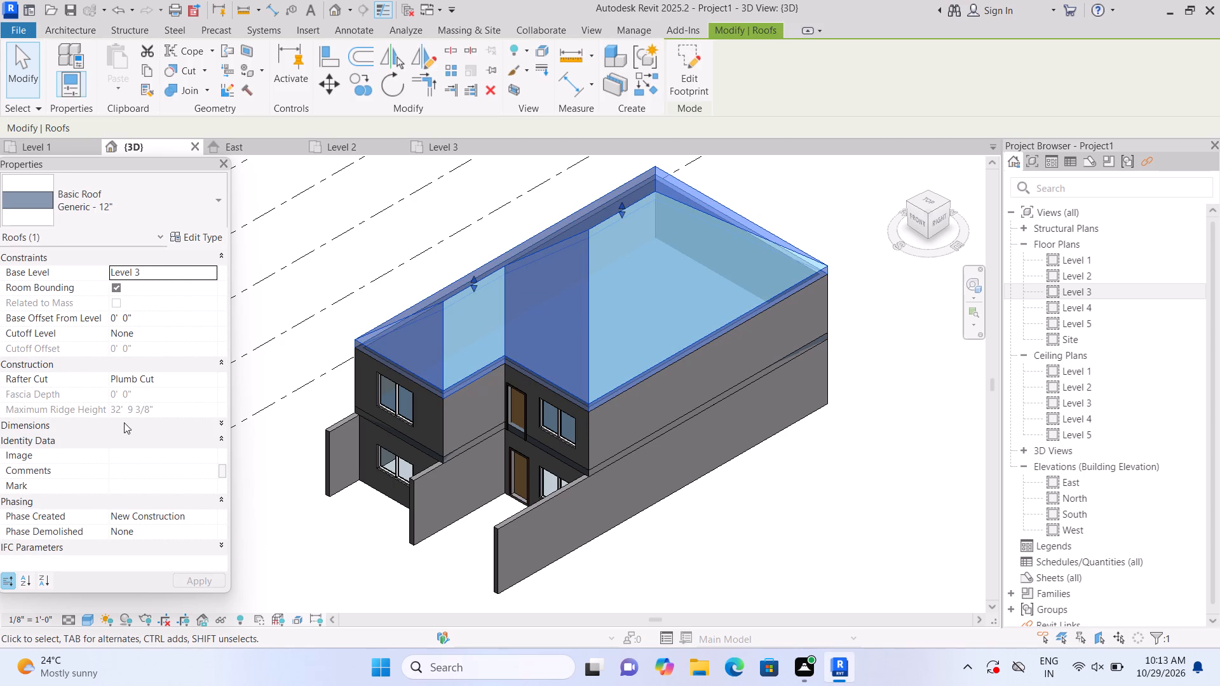
pyautogui.scroll(-4, 142, 441)
pyautogui.scroll(1, 181, 478)
pyautogui.doubleClick(466, 343)
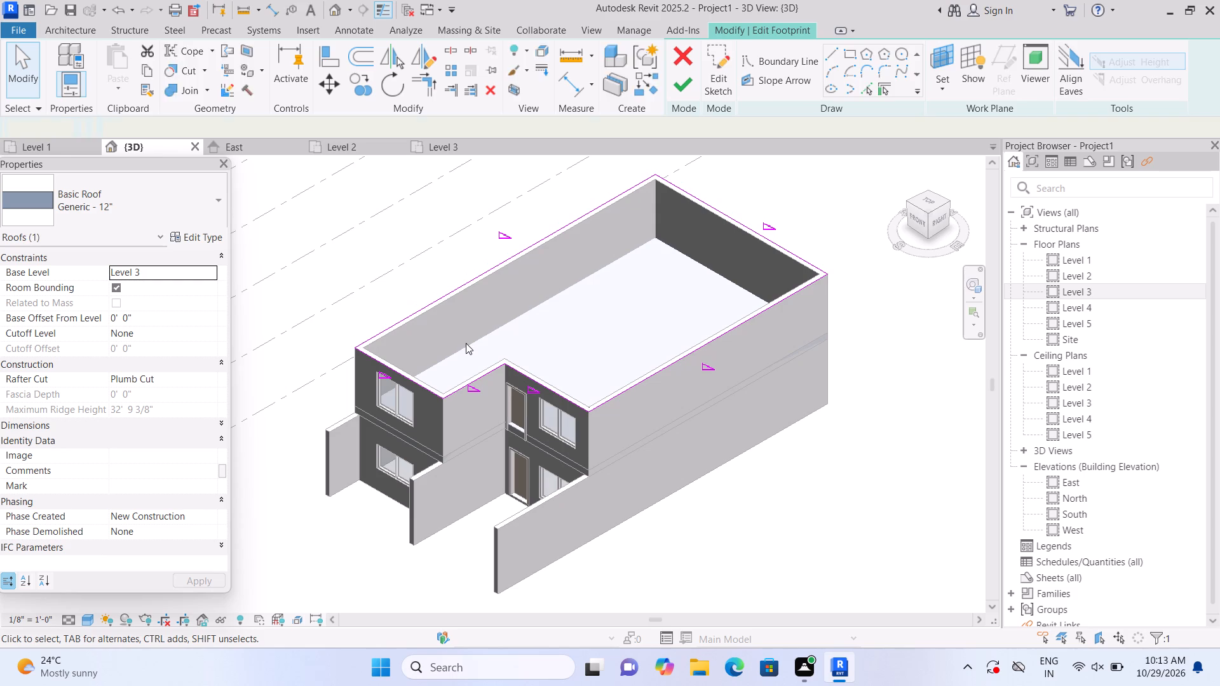
pyautogui.click(683, 85)
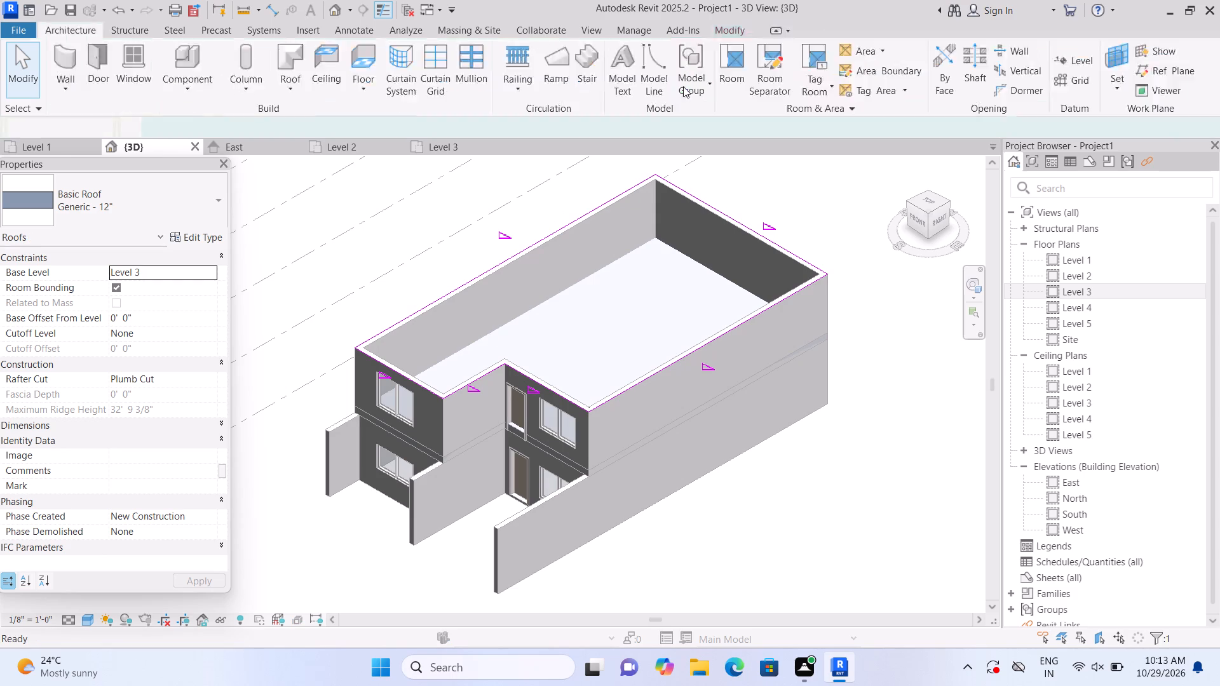
pyautogui.moveTo(813, 479); pyautogui.dragTo(827, 501, button='middle')
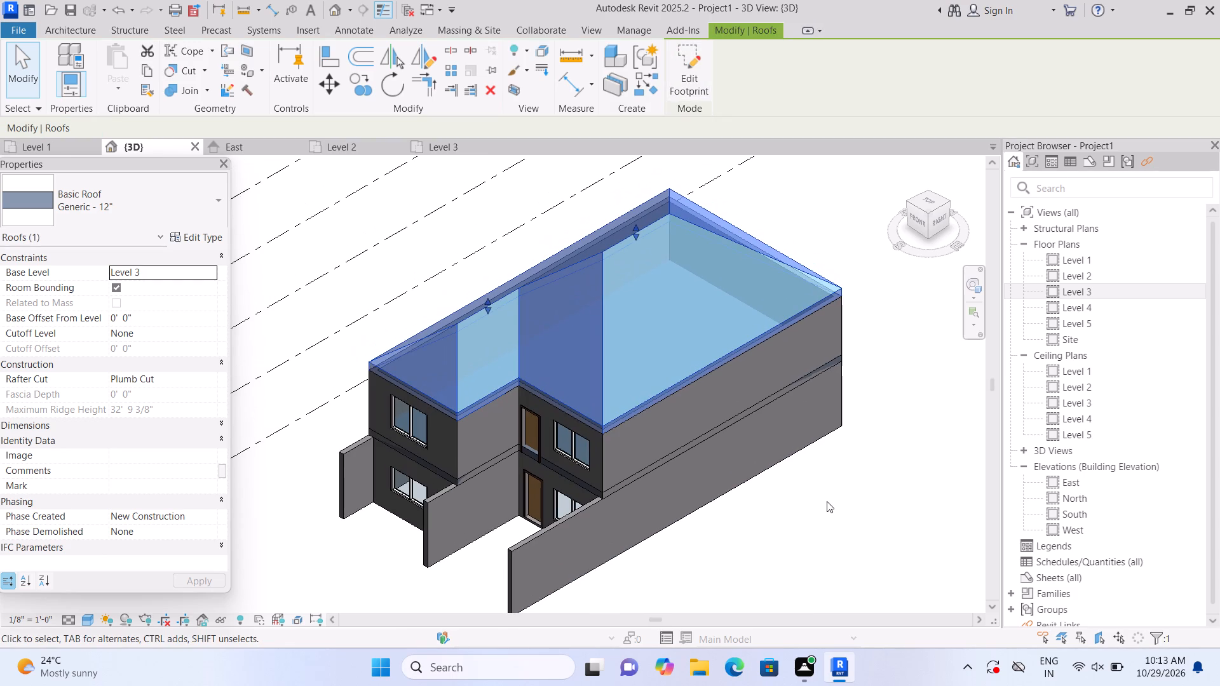
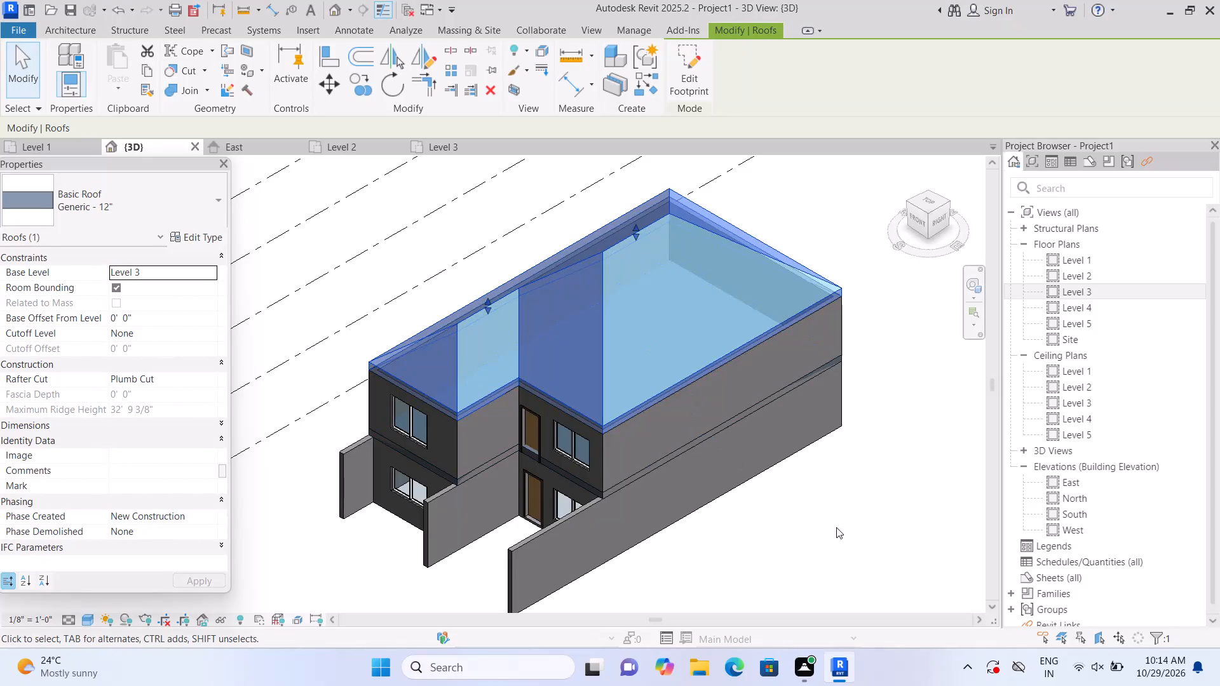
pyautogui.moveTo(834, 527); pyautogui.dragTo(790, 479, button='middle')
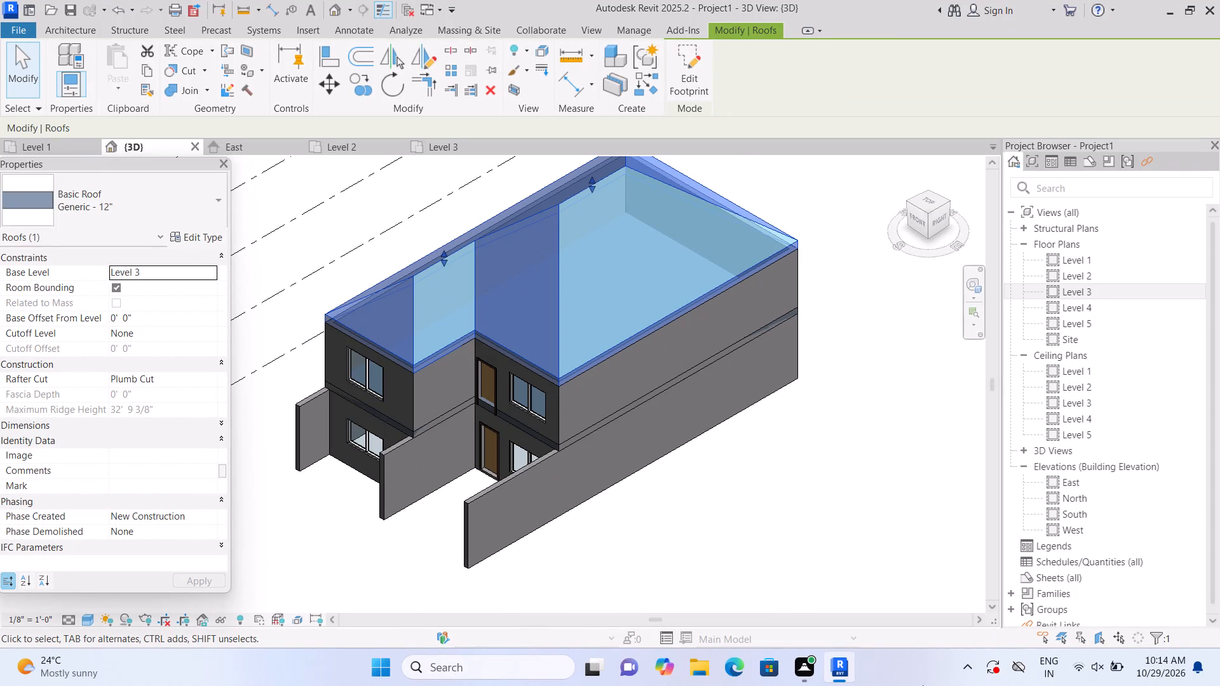
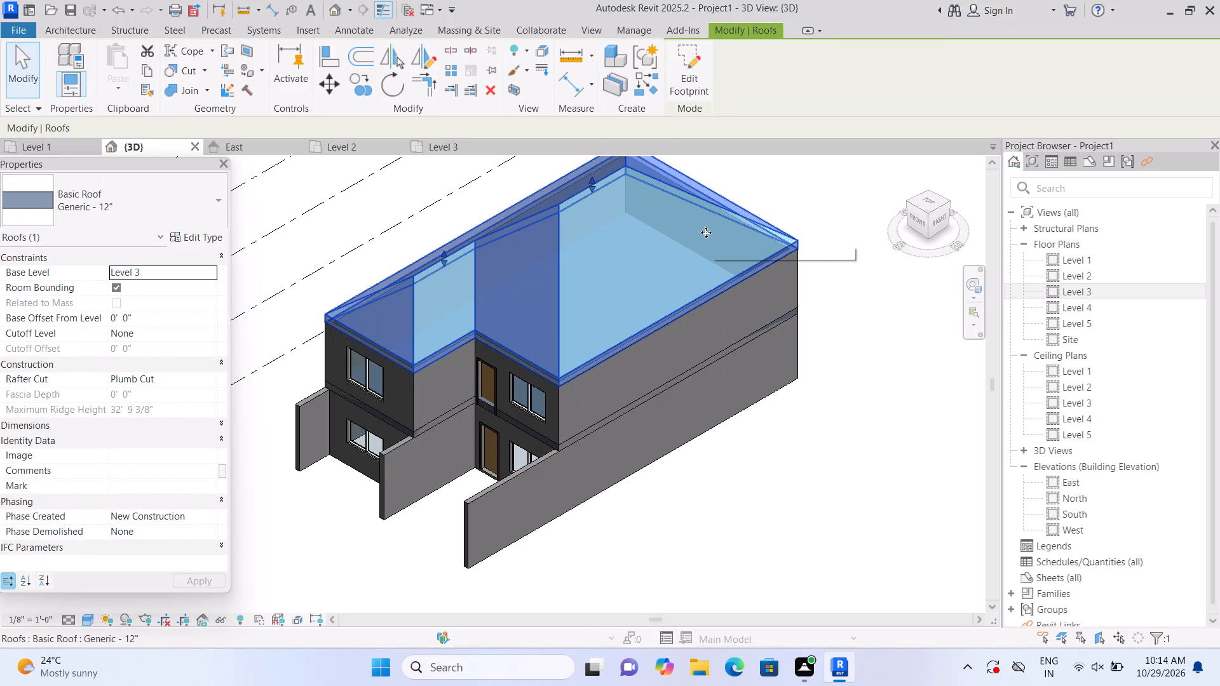
# Set the roof's base offset from Level 3 to 0' 0".
pyautogui.moveTo(837, 493); pyautogui.dragTo(841, 521, button='middle')
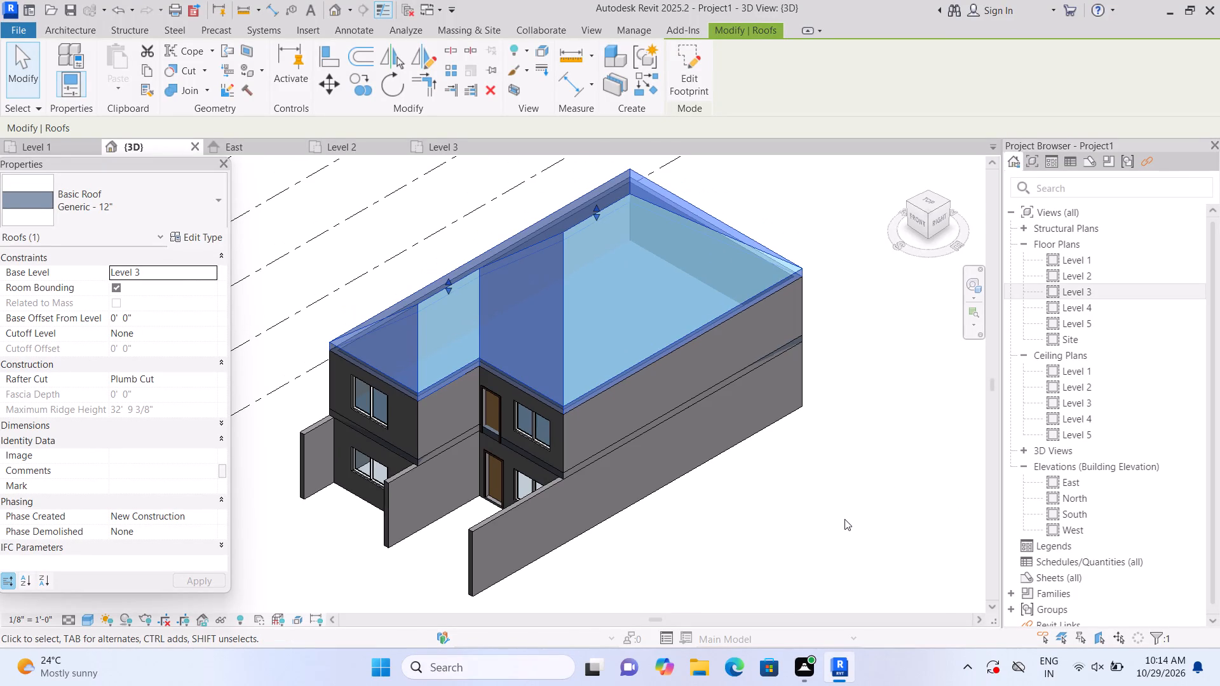
pyautogui.scroll(-1, 847, 502)
pyautogui.scroll(1, 846, 502)
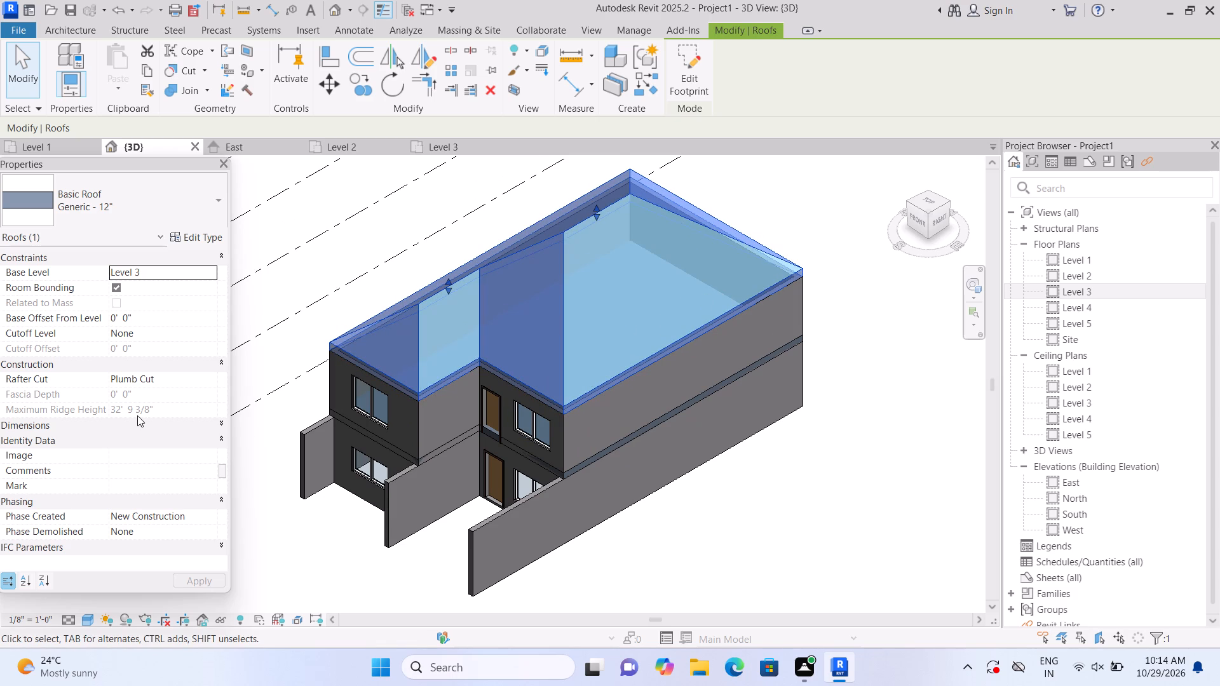
pyautogui.click(180, 316)
pyautogui.press('BackSpace')
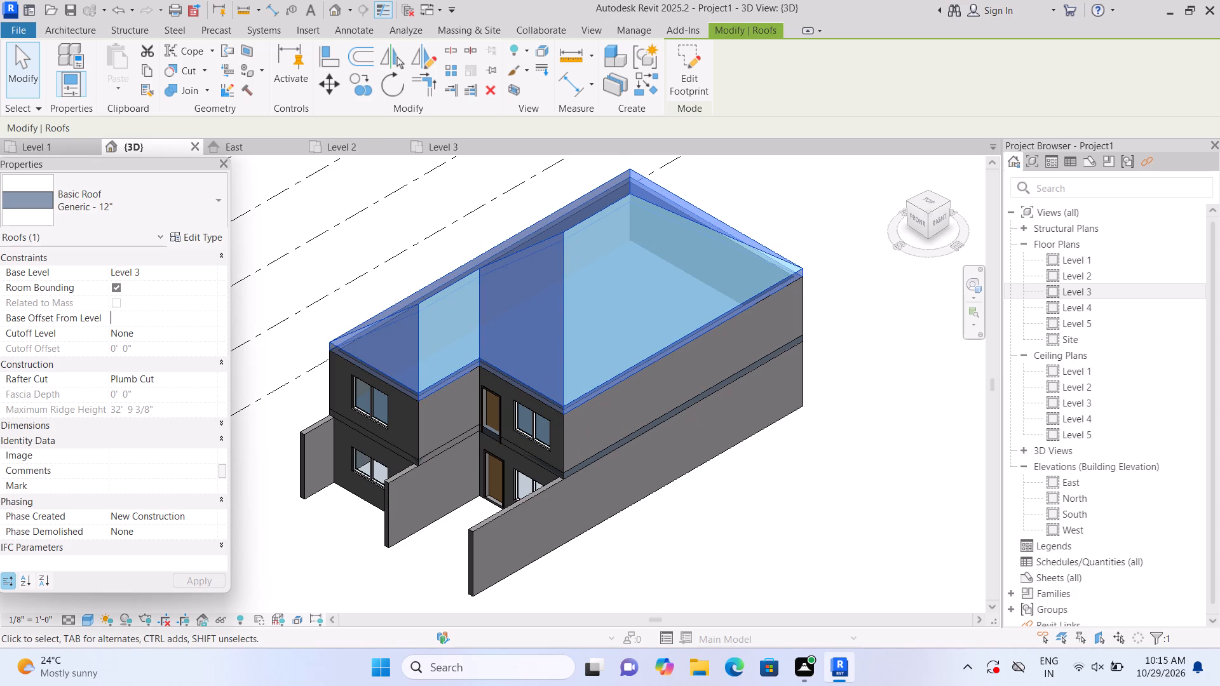
pyautogui.press('0')
pyautogui.press('Return')
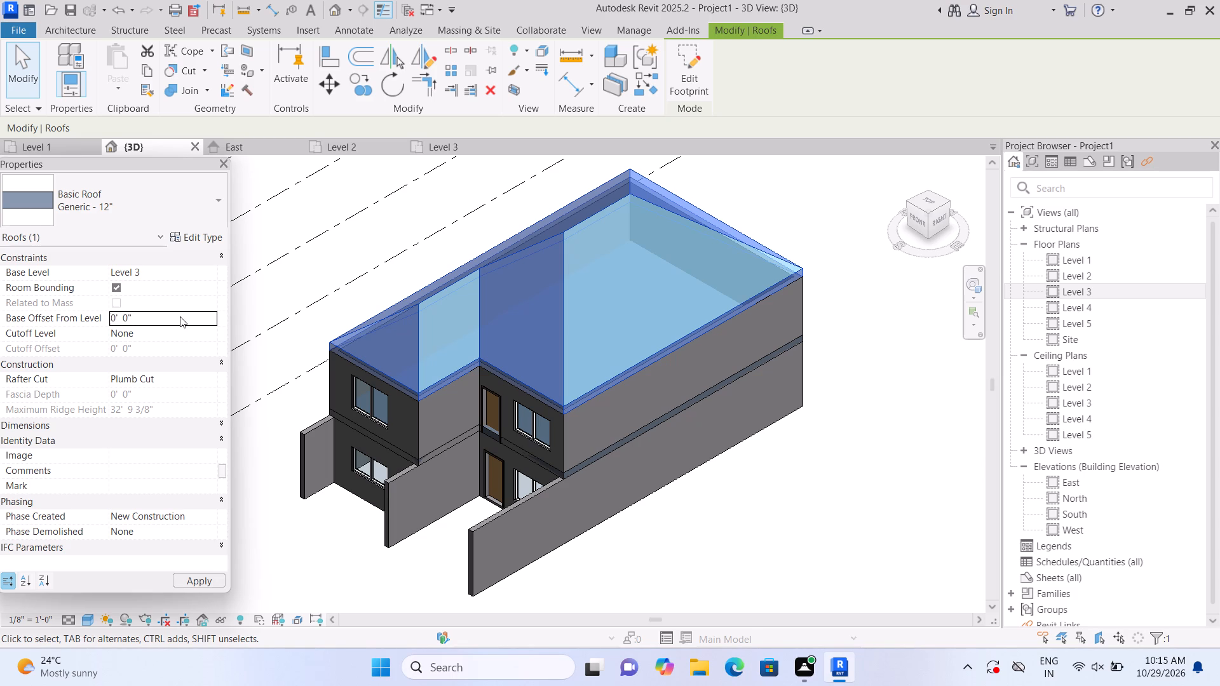
pyautogui.click(196, 276)
pyautogui.click(212, 264)
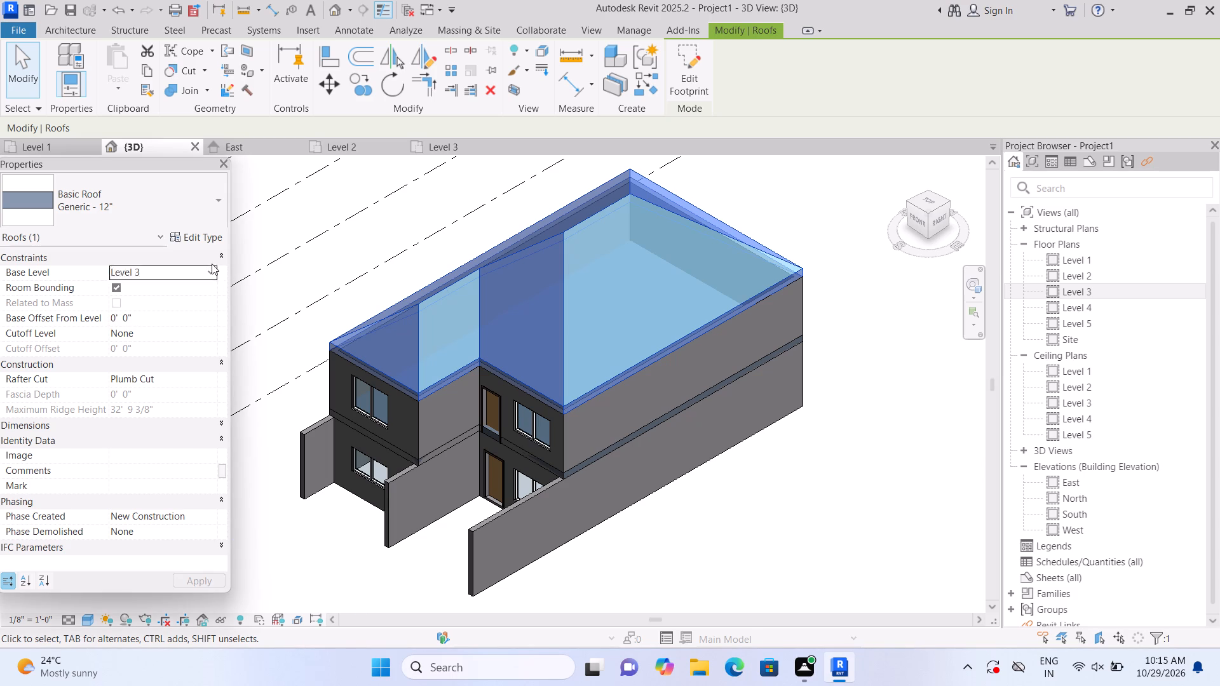
pyautogui.click(269, 285)
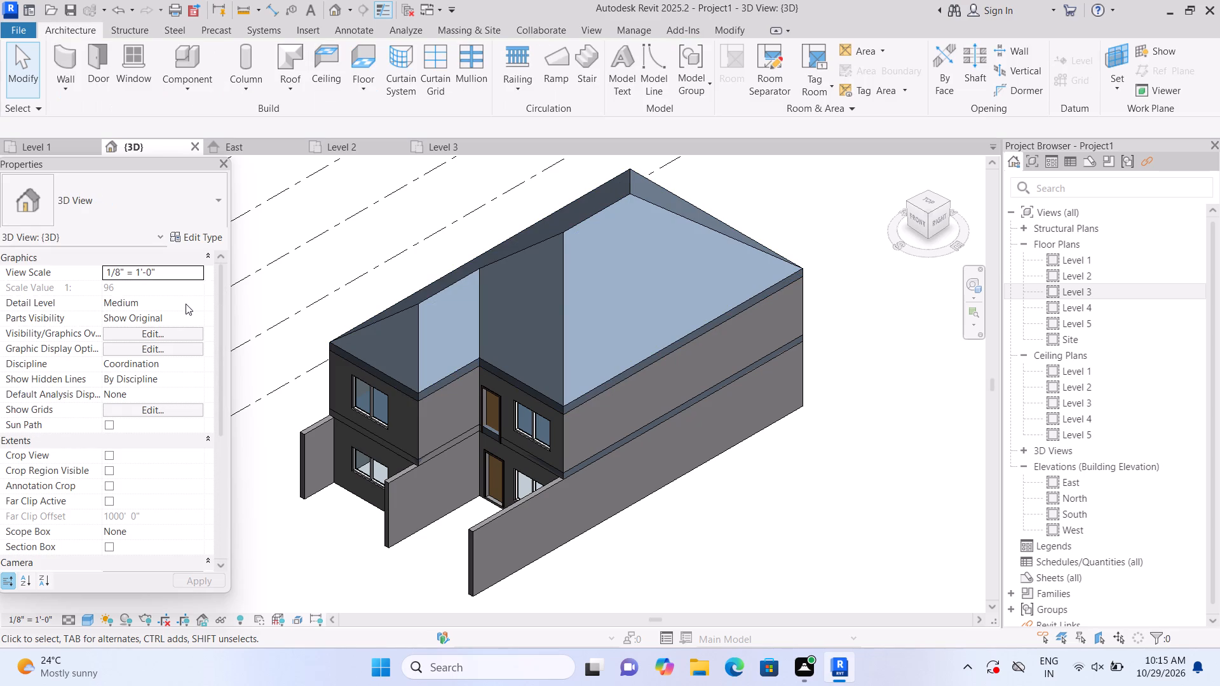
# Set the slope of the roof over Level 3 to 0 to make it flat.
pyautogui.click(407, 339)
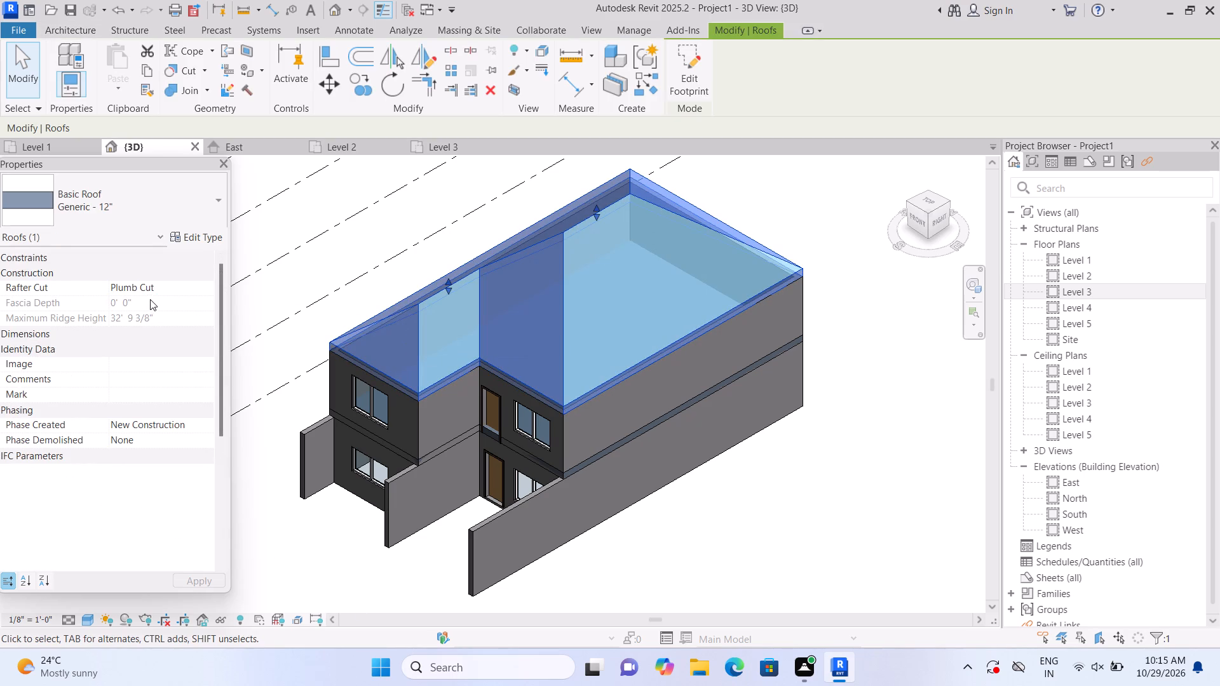
pyautogui.click(360, 297)
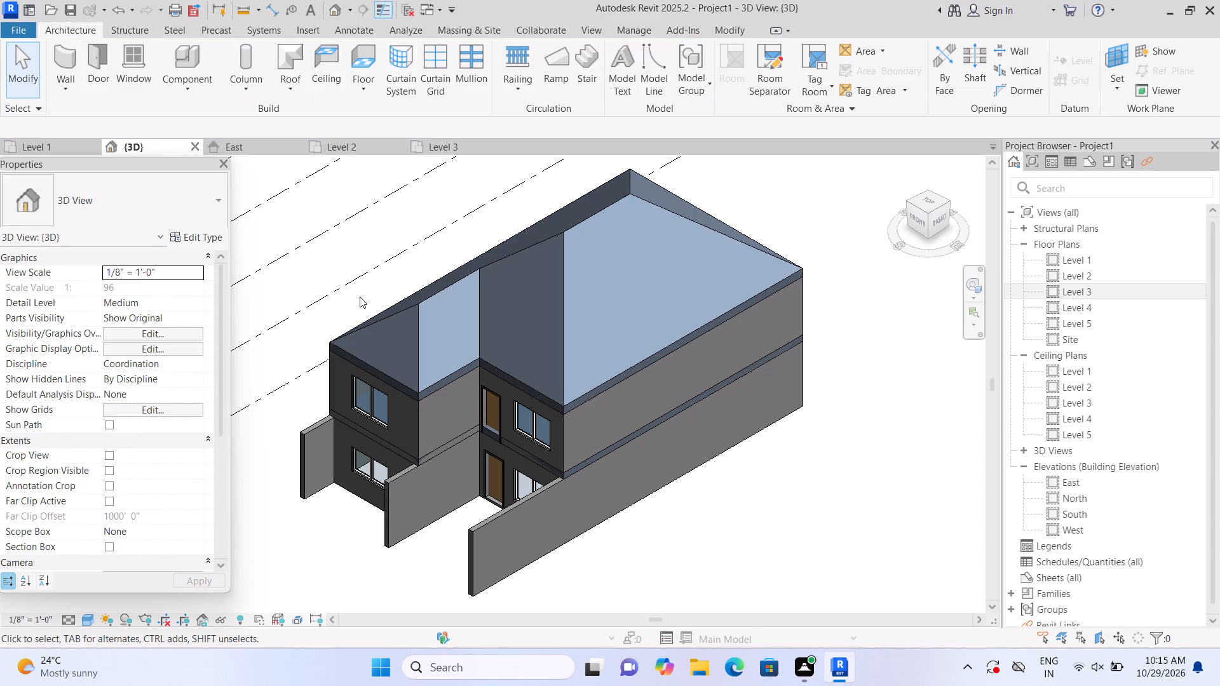
pyautogui.scroll(-2, 151, 454)
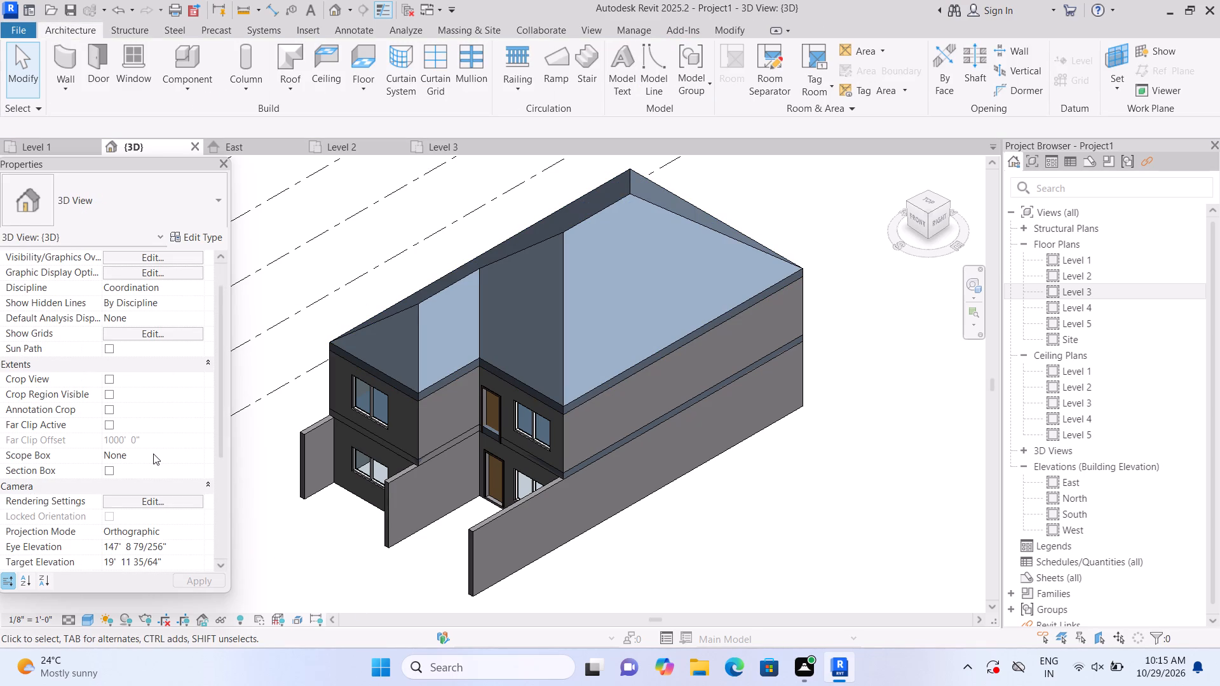
pyautogui.click(527, 348)
pyautogui.scroll(-2, 169, 449)
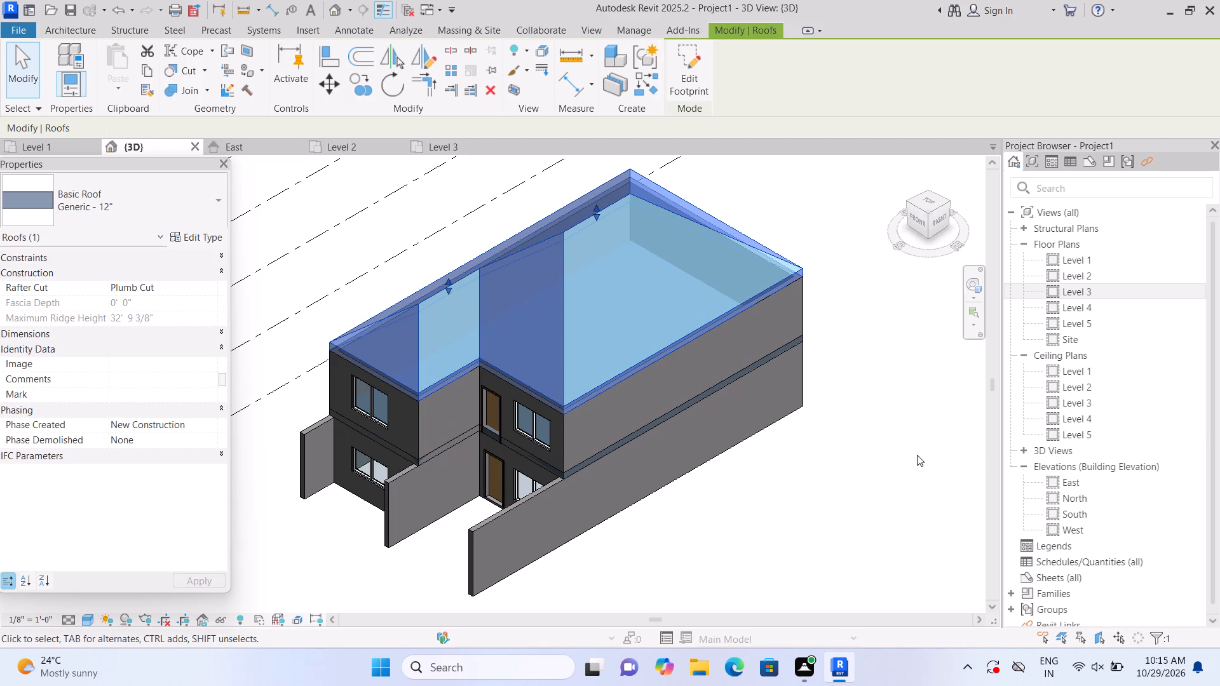
pyautogui.press('Escape')
pyautogui.click(709, 310)
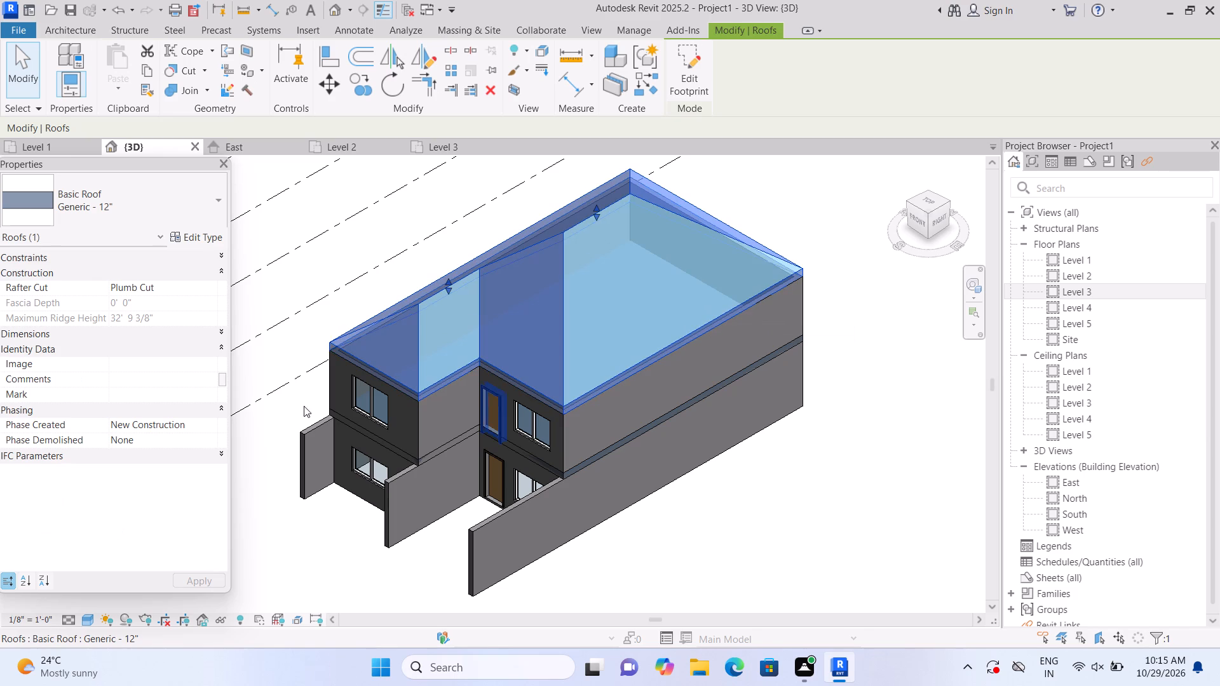
pyautogui.click(168, 313)
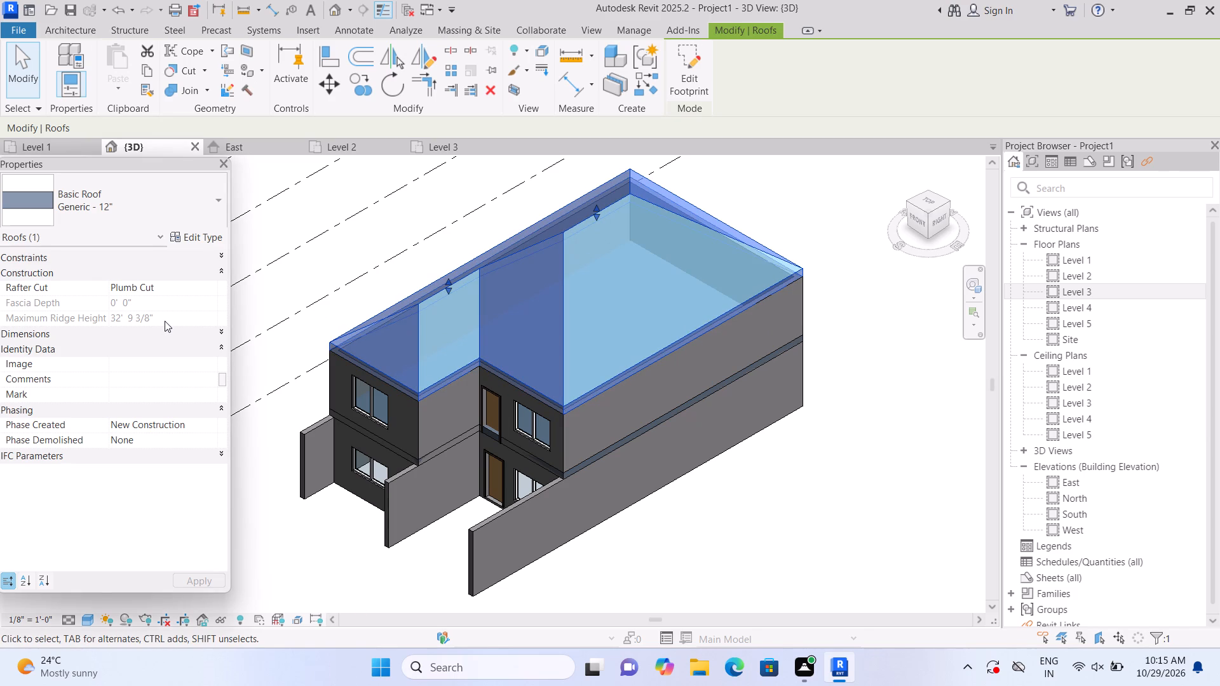
pyautogui.click(165, 321)
pyautogui.click(221, 330)
pyautogui.click(180, 351)
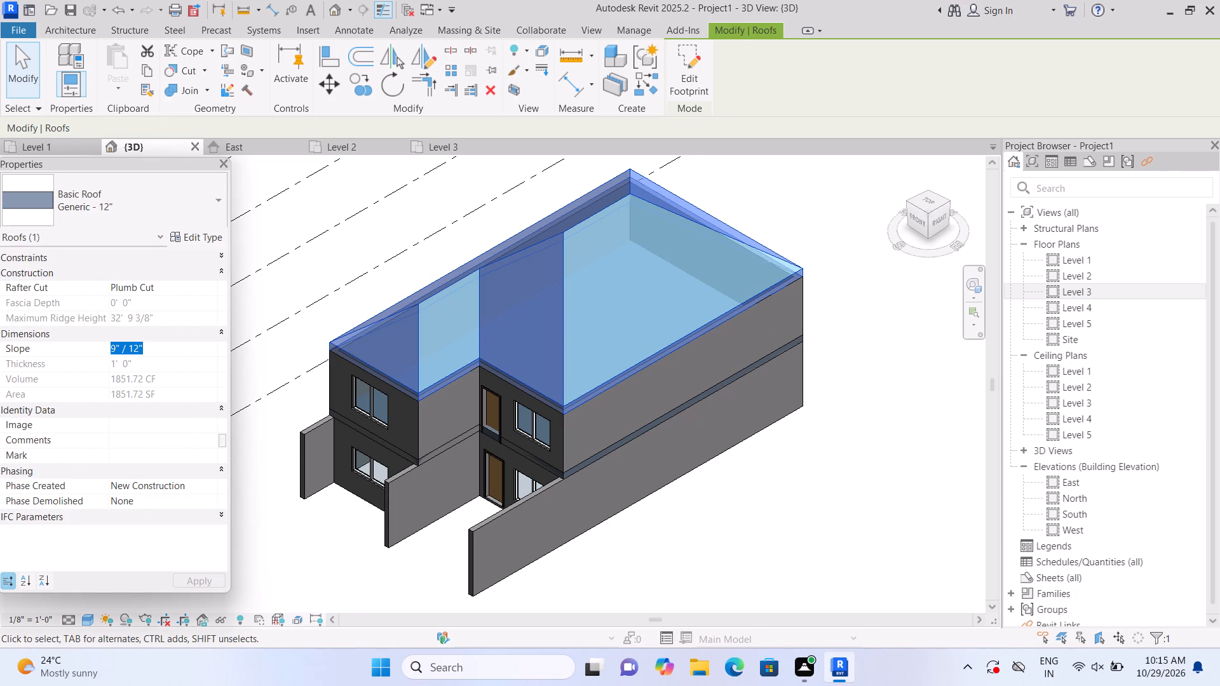
pyautogui.press('BackSpace')
pyautogui.press('0')
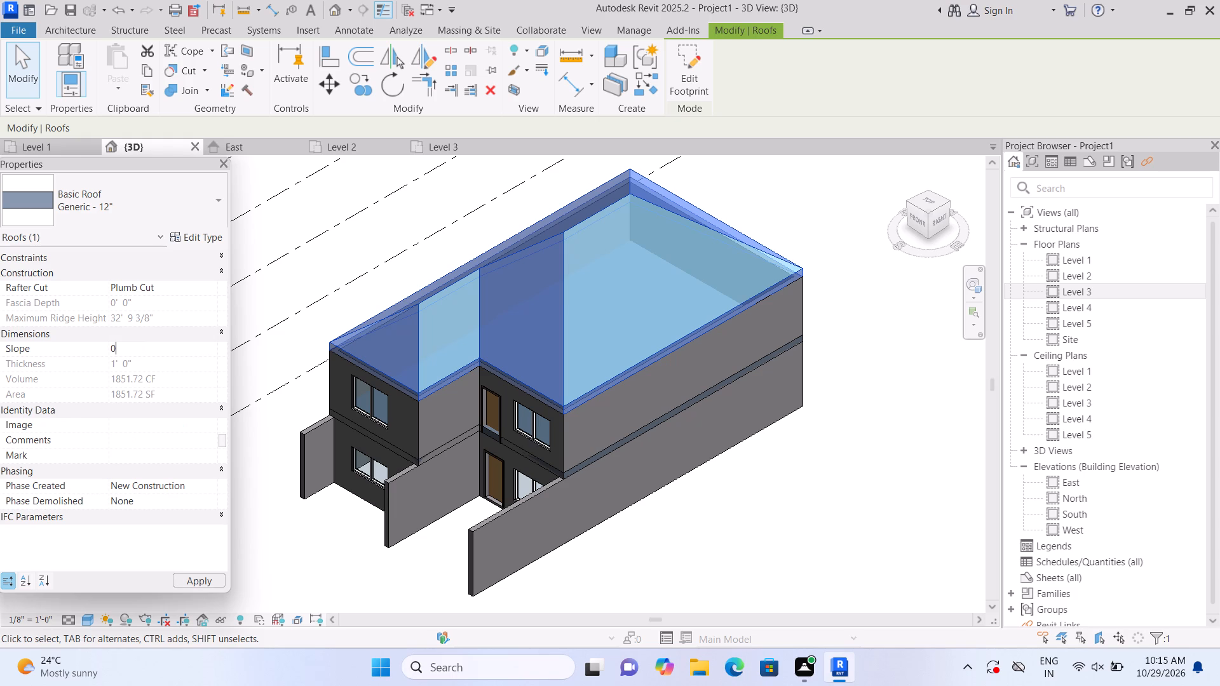
pyautogui.press('Return')
pyautogui.click(787, 485)
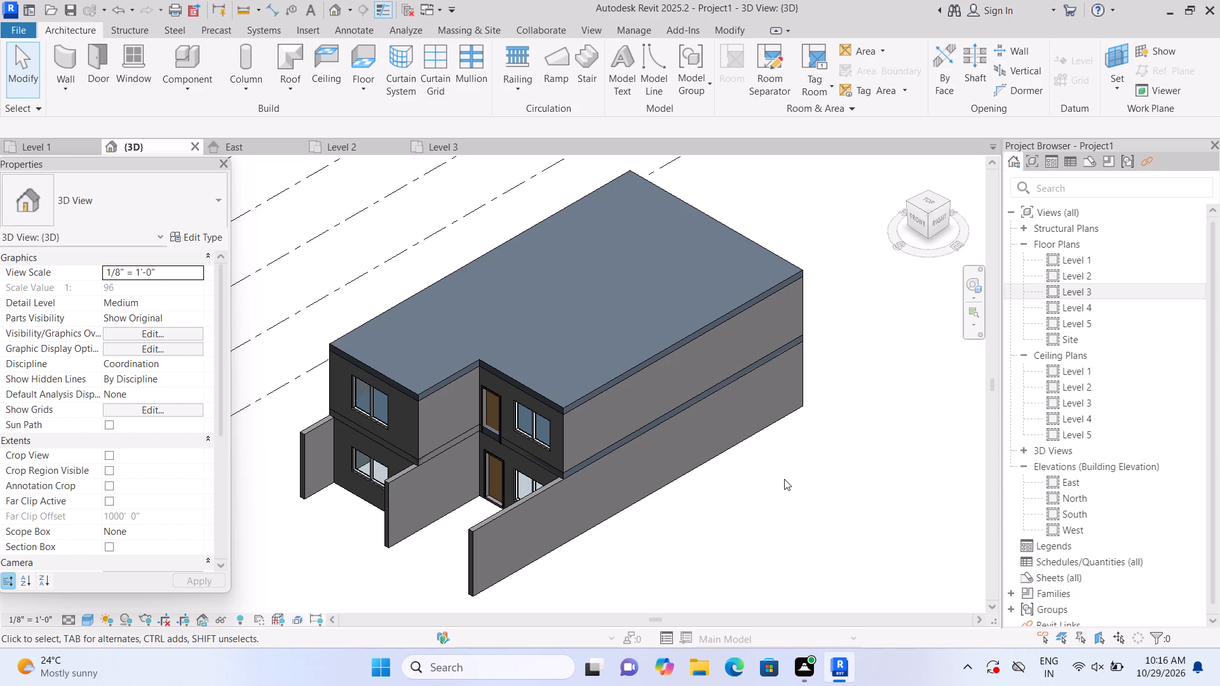
# Examine the flat roof and the front facade's doors and windows from an orbited view and the front view.
pyautogui.keyDown('shift'); pyautogui.moveTo(733, 541); pyautogui.dragTo(725, 485, button='middle'); pyautogui.keyUp('shift')
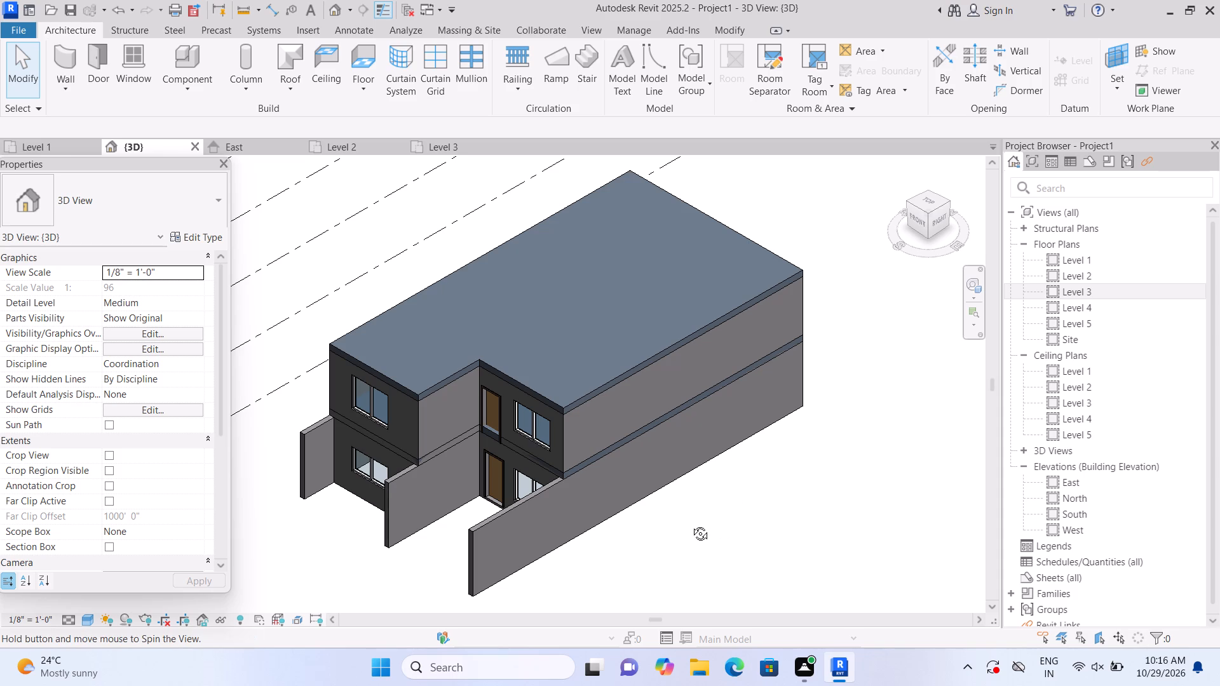
pyautogui.keyDown('shift'); pyautogui.moveTo(664, 558); pyautogui.dragTo(670, 513, button='middle'); pyautogui.keyUp('shift')
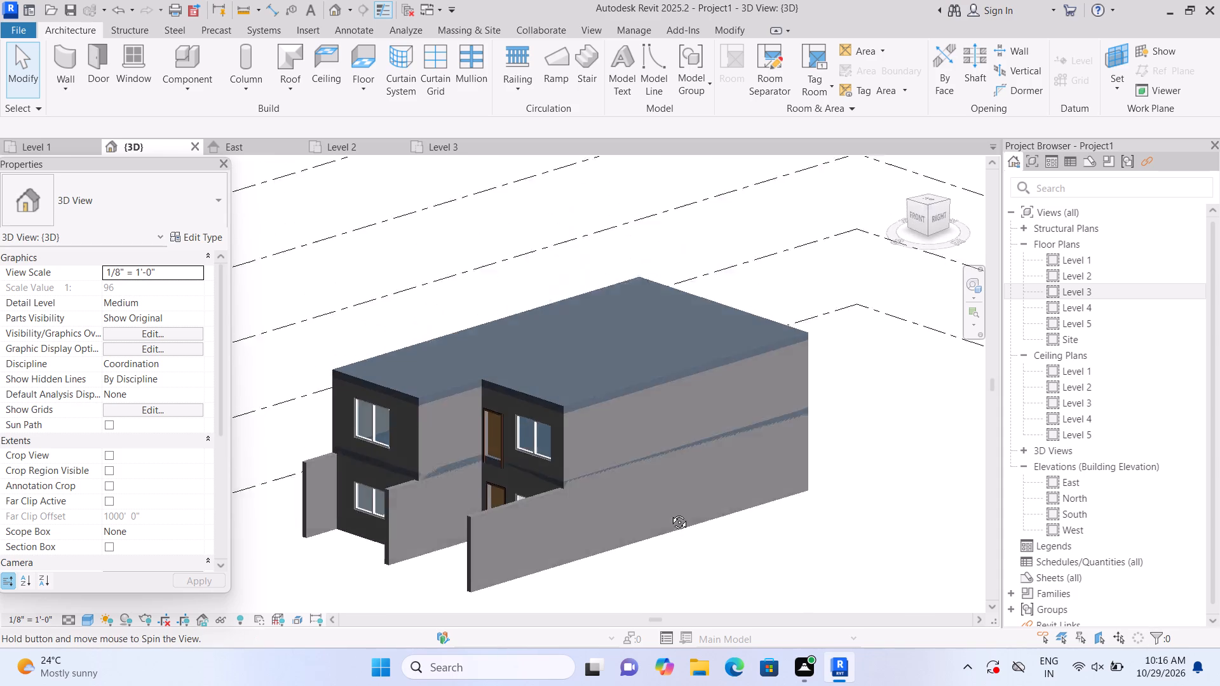
pyautogui.keyDown('shift'); pyautogui.moveTo(670, 513); pyautogui.dragTo(684, 500, button='middle'); pyautogui.keyUp('shift')
pyautogui.moveTo(658, 570); pyautogui.dragTo(750, 512, button='middle')
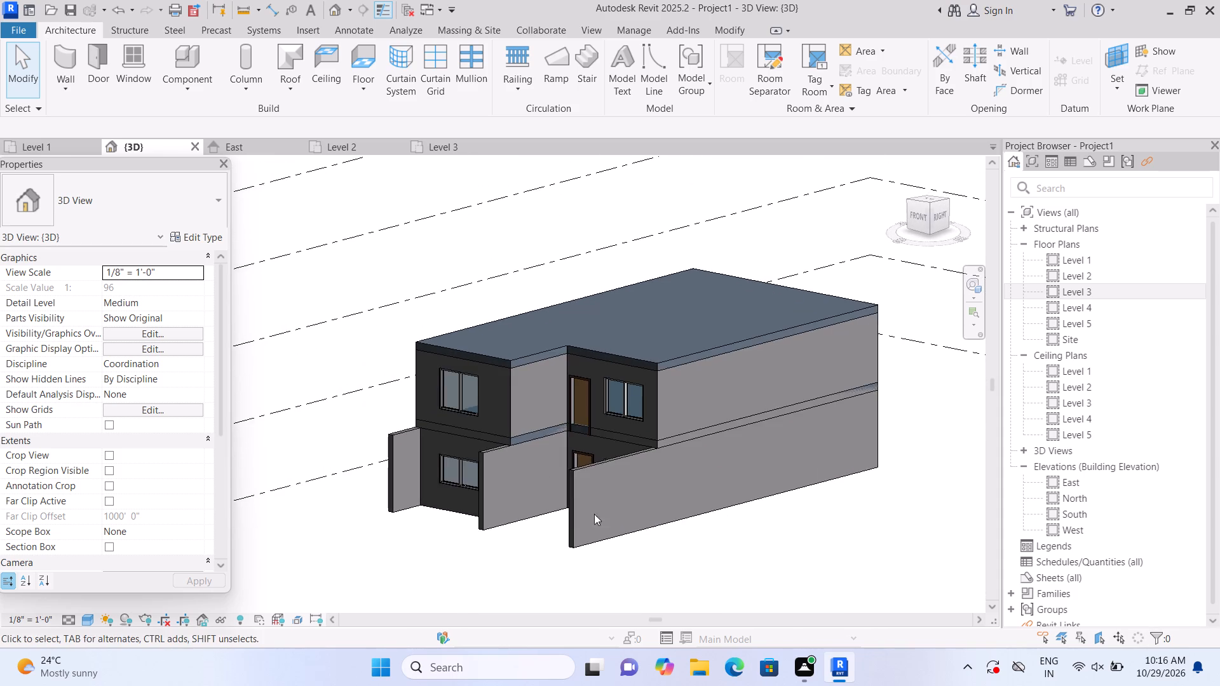
pyautogui.scroll(2, 567, 511)
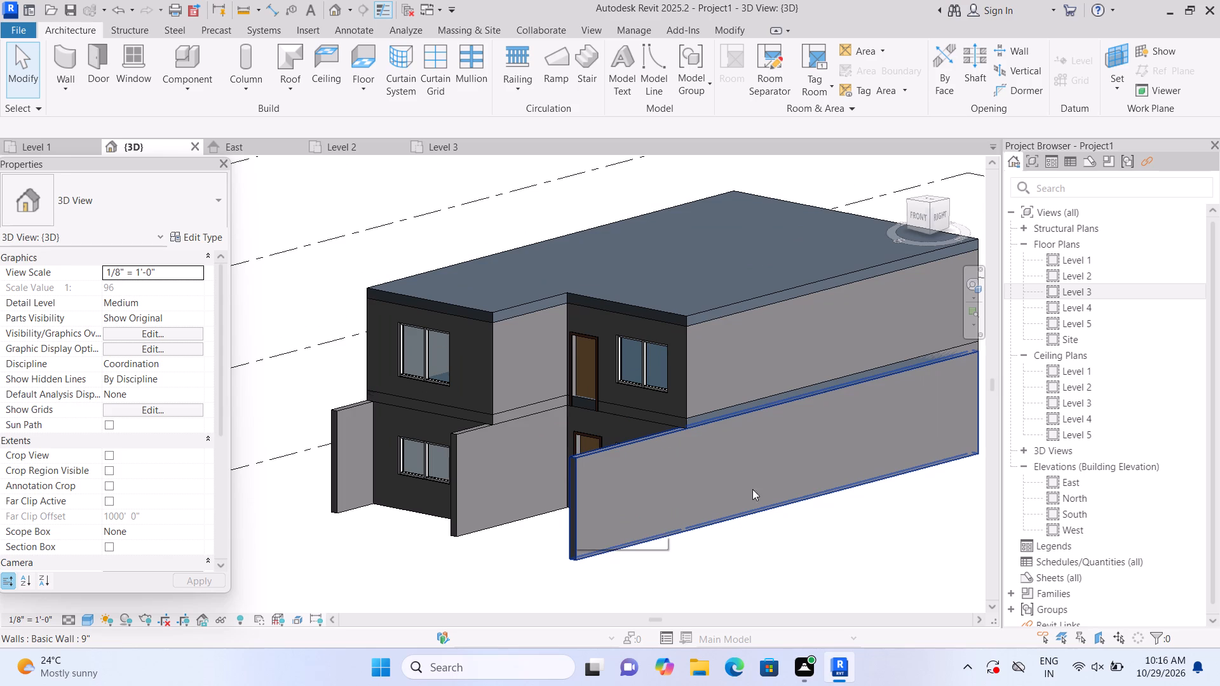
pyautogui.click(919, 217)
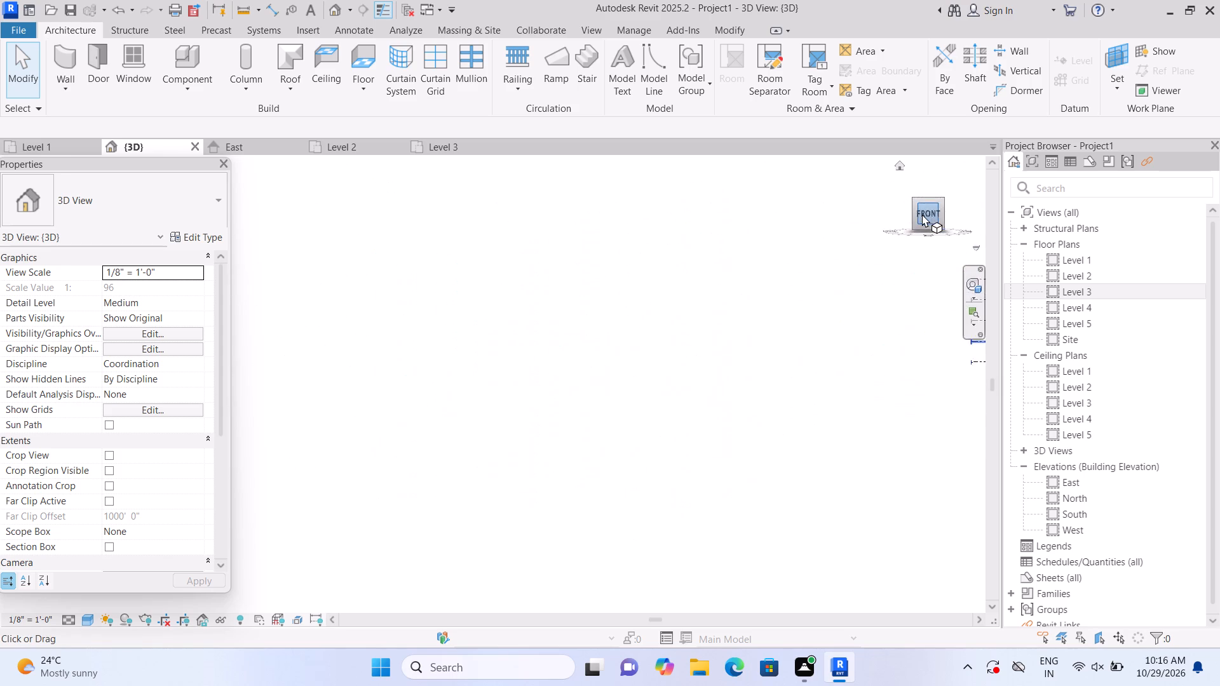
pyautogui.scroll(9, 368, 389)
pyautogui.scroll(6, 349, 439)
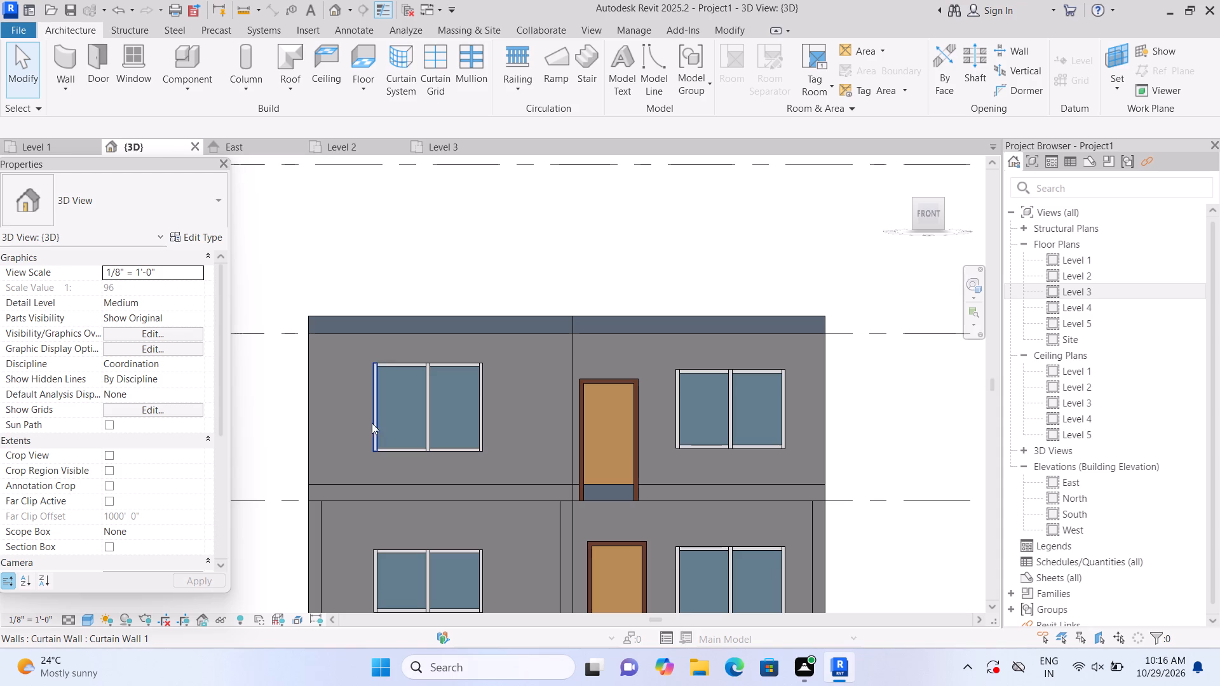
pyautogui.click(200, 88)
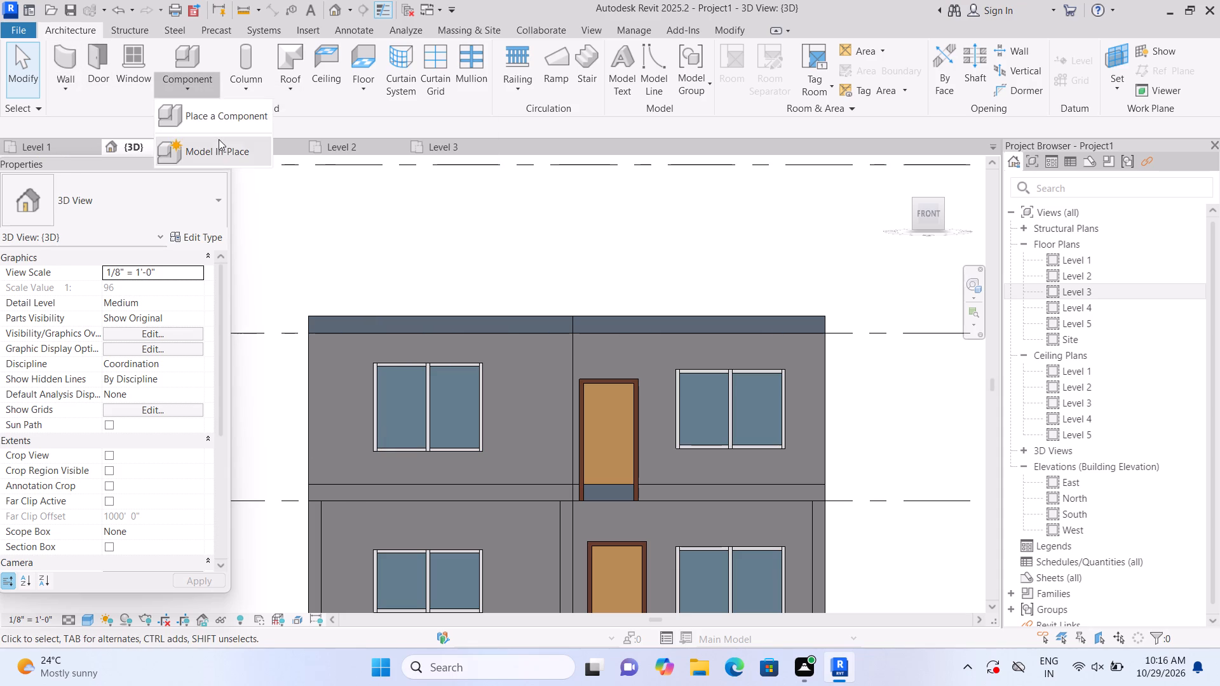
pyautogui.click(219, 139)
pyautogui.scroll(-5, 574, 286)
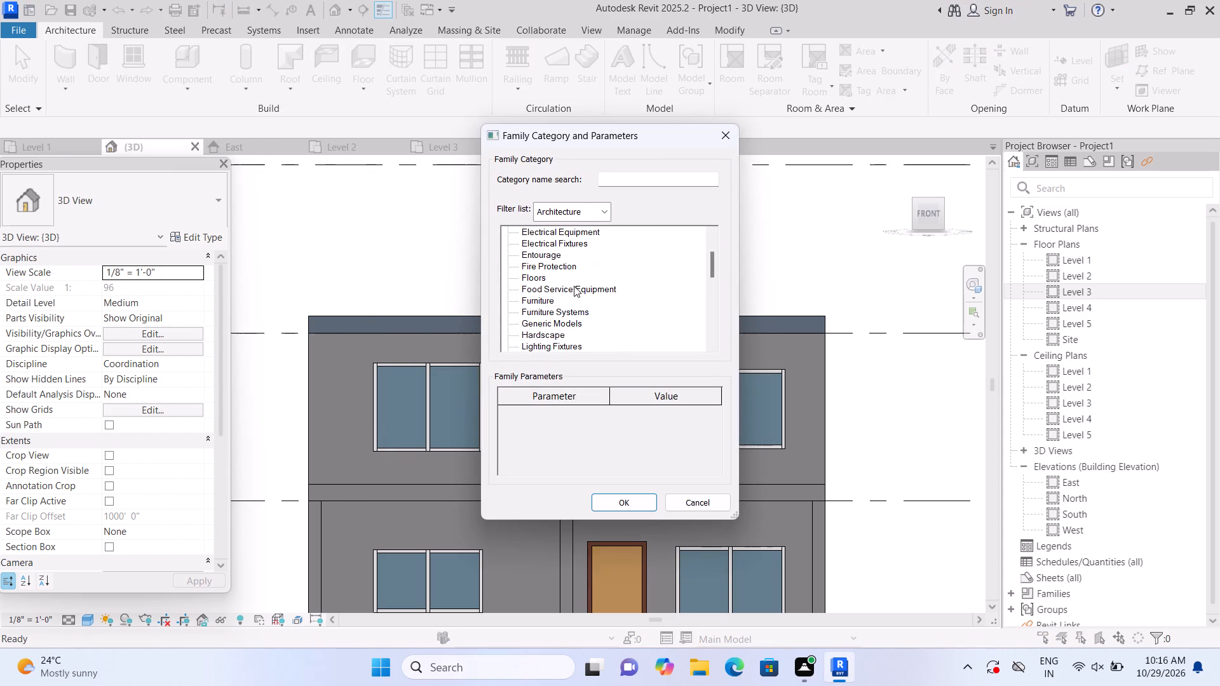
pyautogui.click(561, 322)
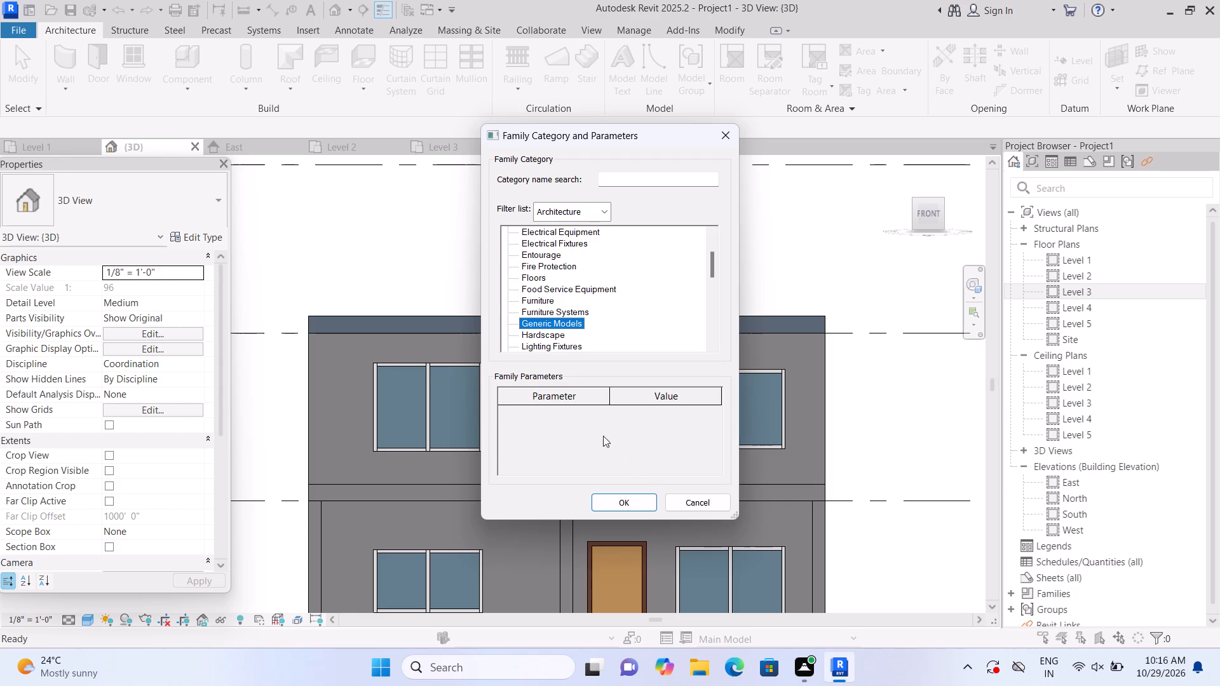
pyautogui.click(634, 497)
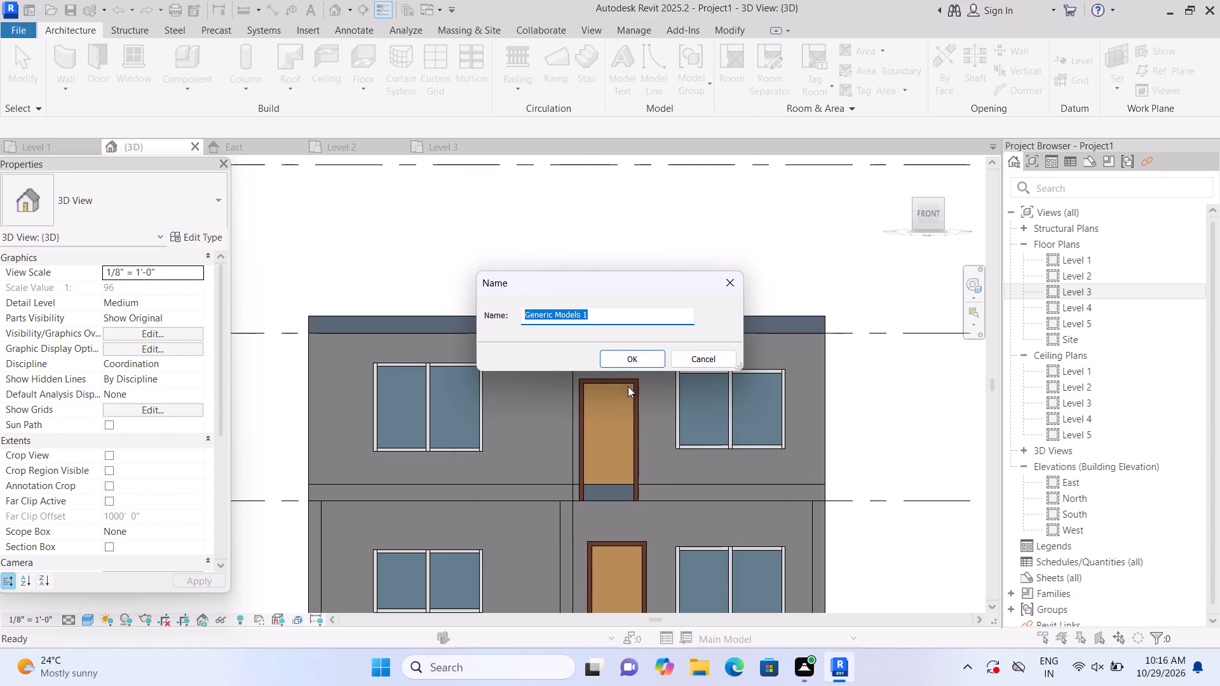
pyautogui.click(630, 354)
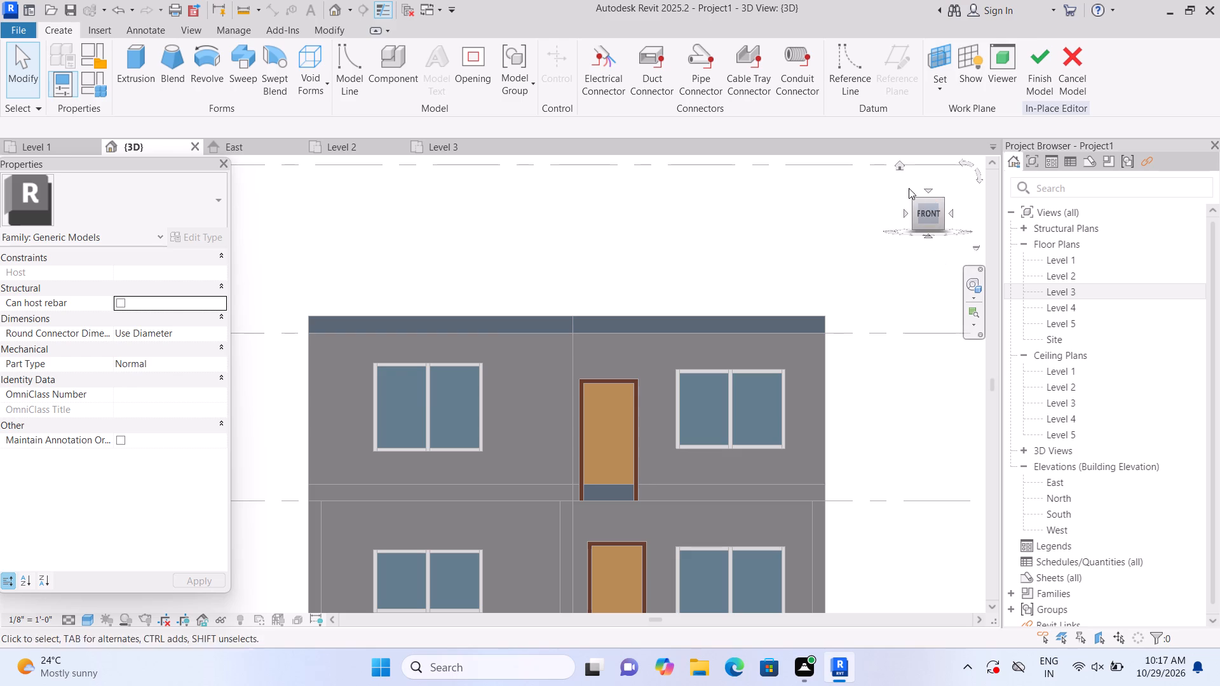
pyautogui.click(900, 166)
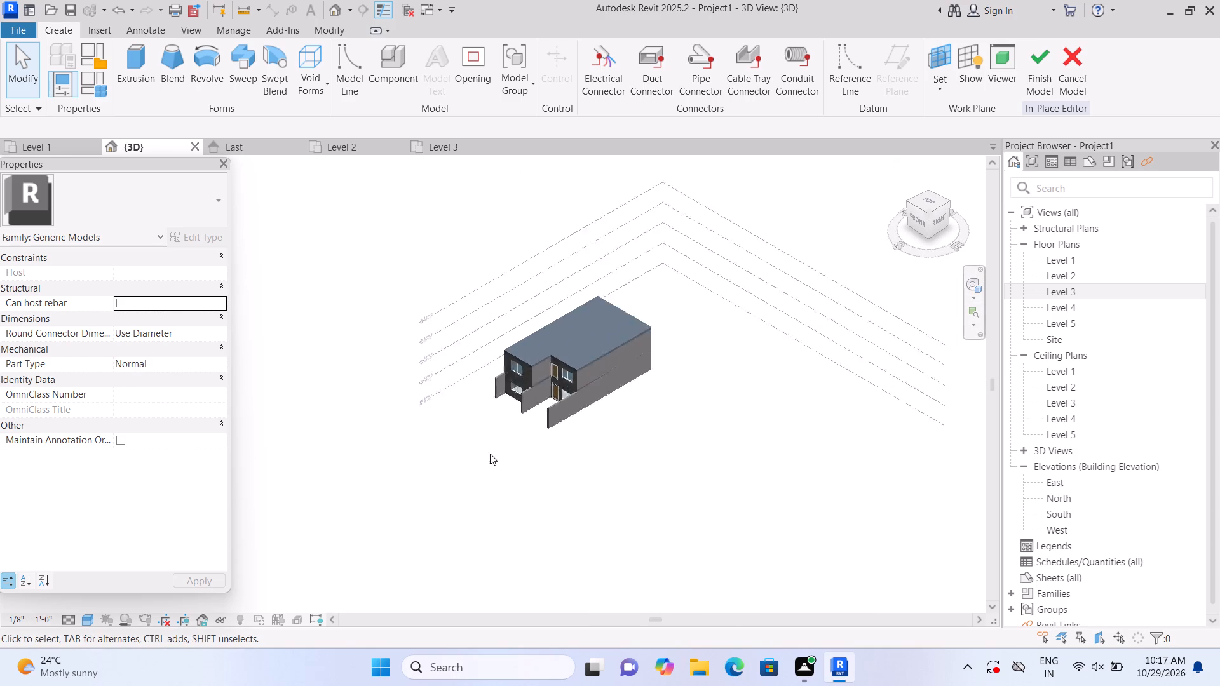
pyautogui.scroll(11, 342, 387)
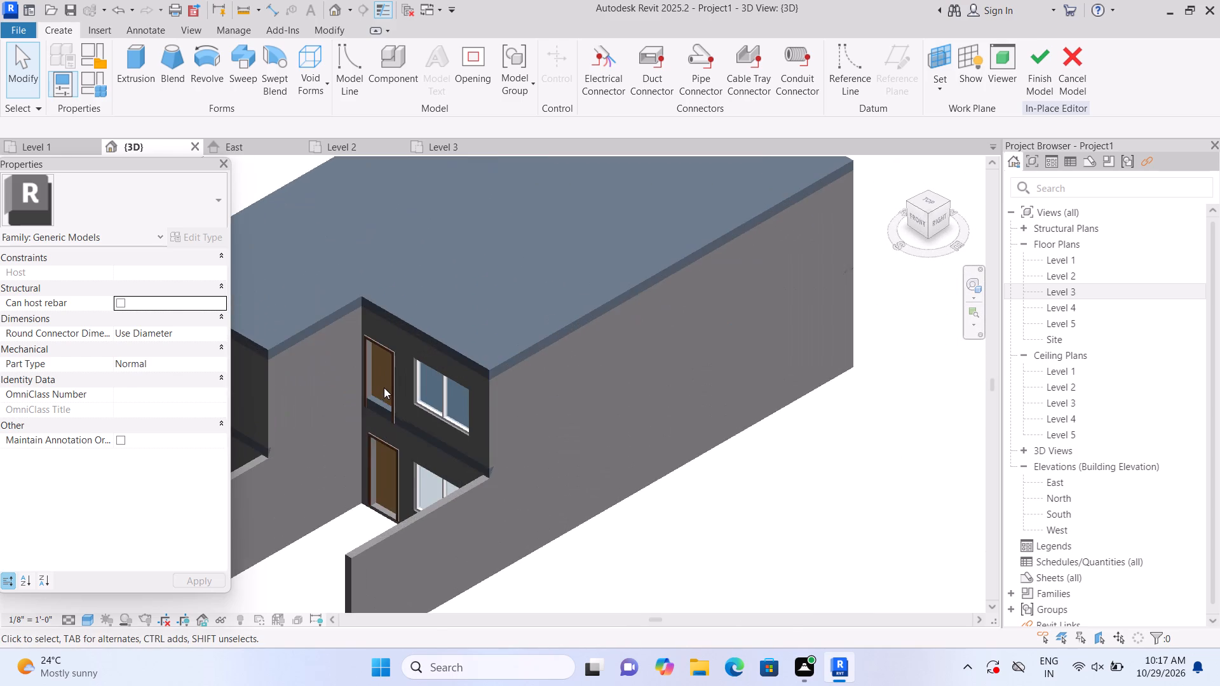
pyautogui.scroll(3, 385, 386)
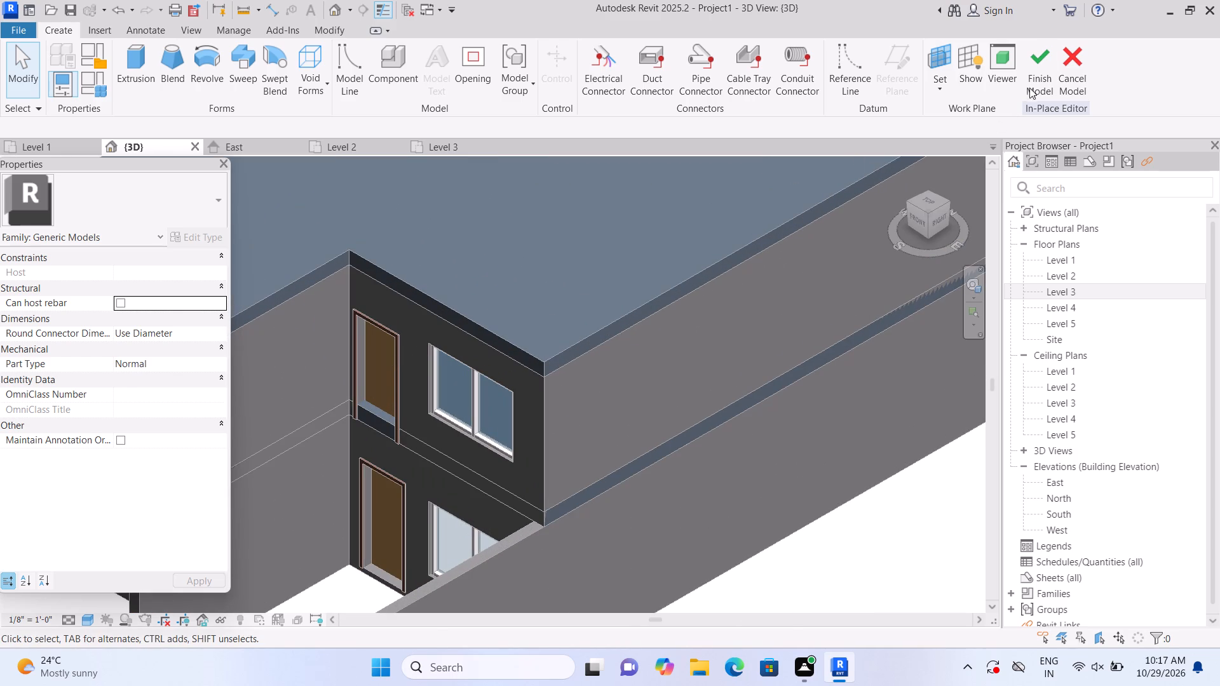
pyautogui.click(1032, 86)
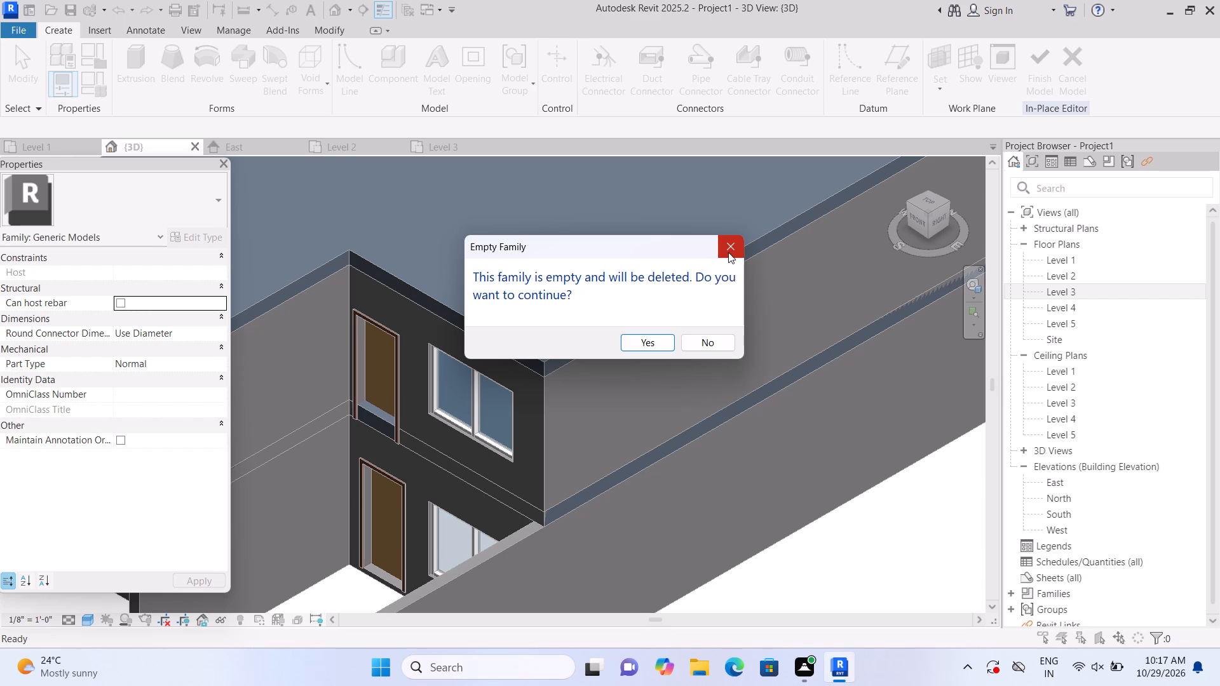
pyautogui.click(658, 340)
# Raise the Single-Flush 36" x 84" door on Level 2 to a sill height of 1' 4".
pyautogui.click(396, 365)
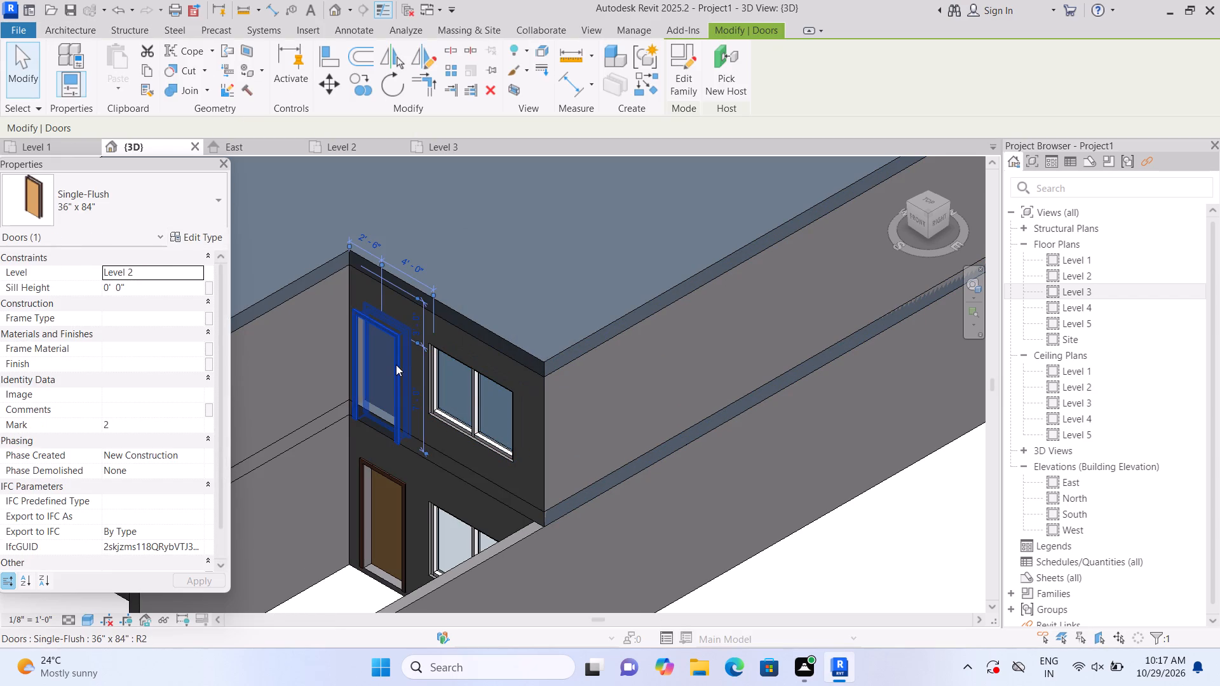
pyautogui.press('Up')
pyautogui.press('Up')
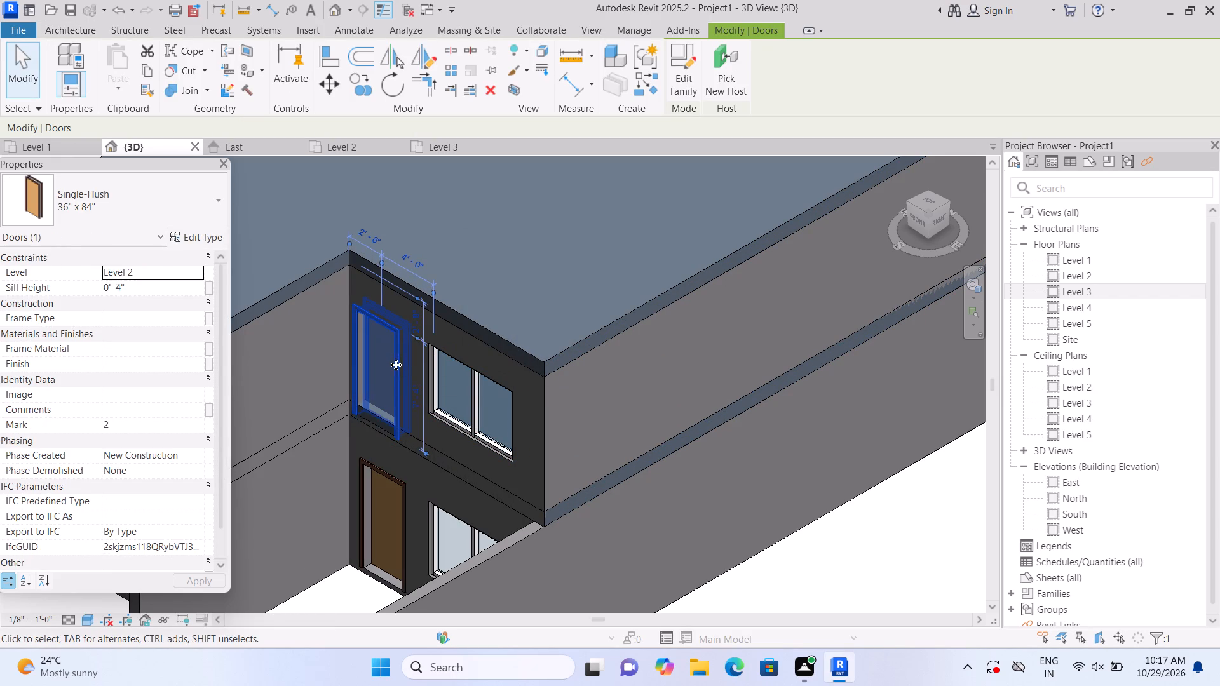
pyautogui.press('Up')
pyautogui.press('Up')
pyautogui.press('Up')
pyautogui.press('Up')
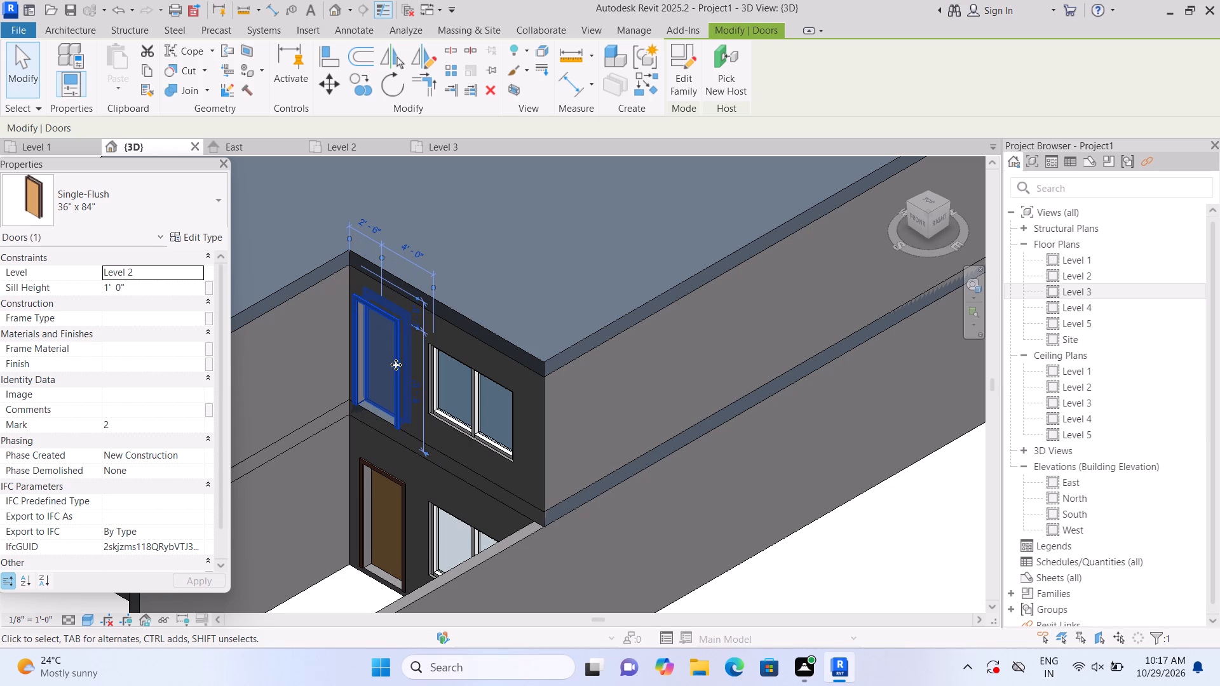
pyautogui.press('Up')
pyautogui.press('Up')
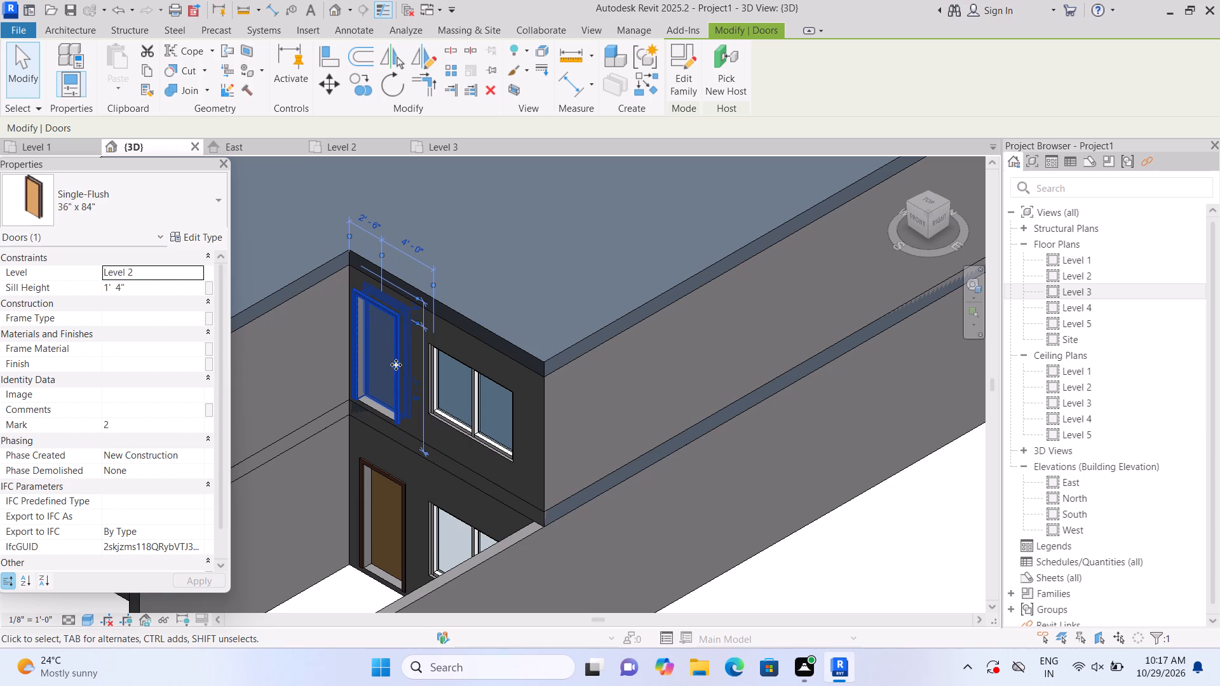
pyautogui.press('Escape')
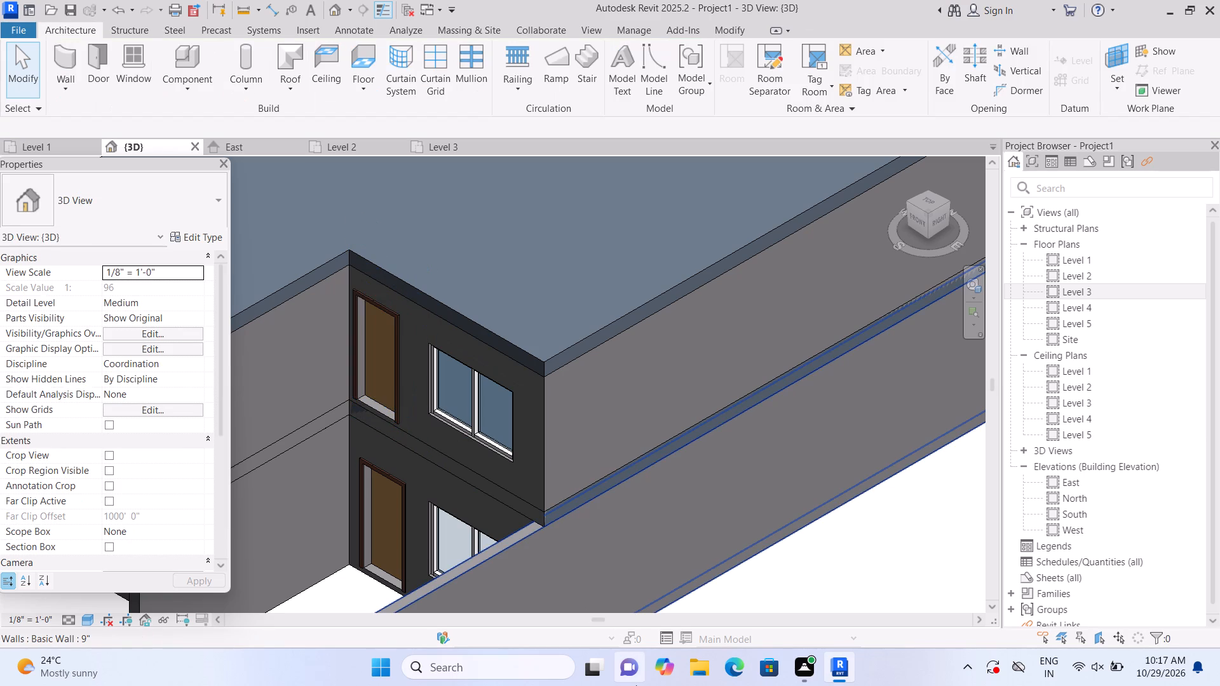
# Examine the building's facade and raised upper door from the front and from the home 3D view.
pyautogui.click(914, 219)
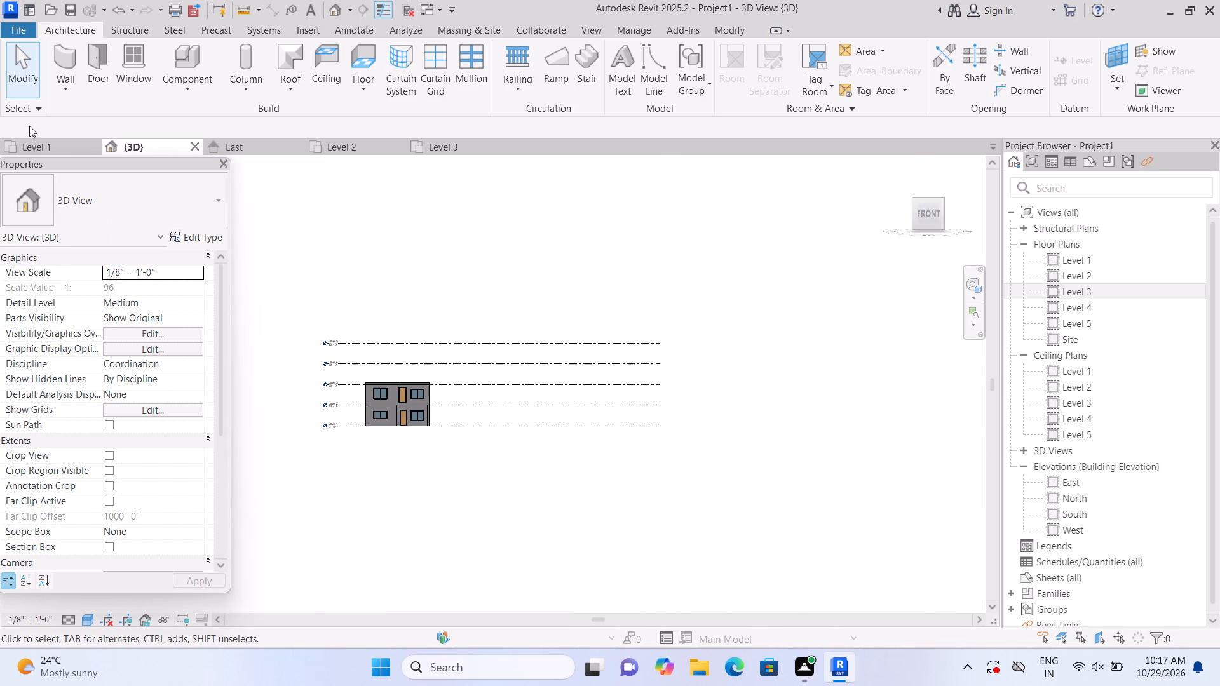
pyautogui.click(898, 167)
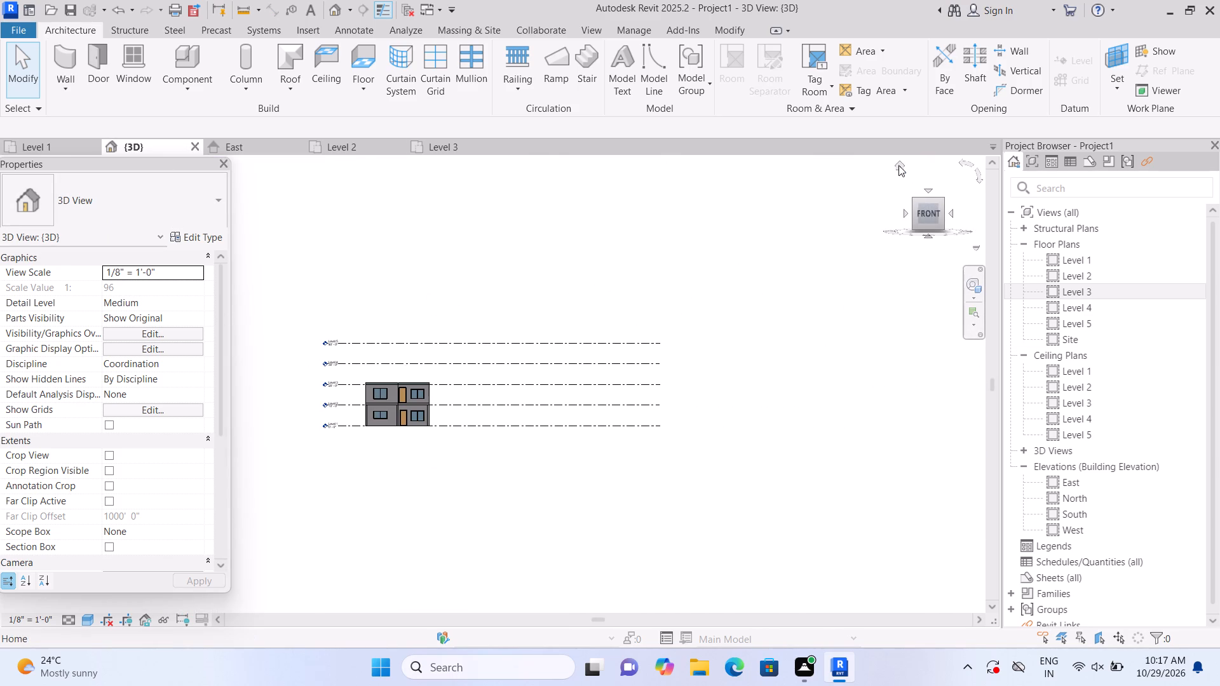
pyautogui.scroll(2, 201, 346)
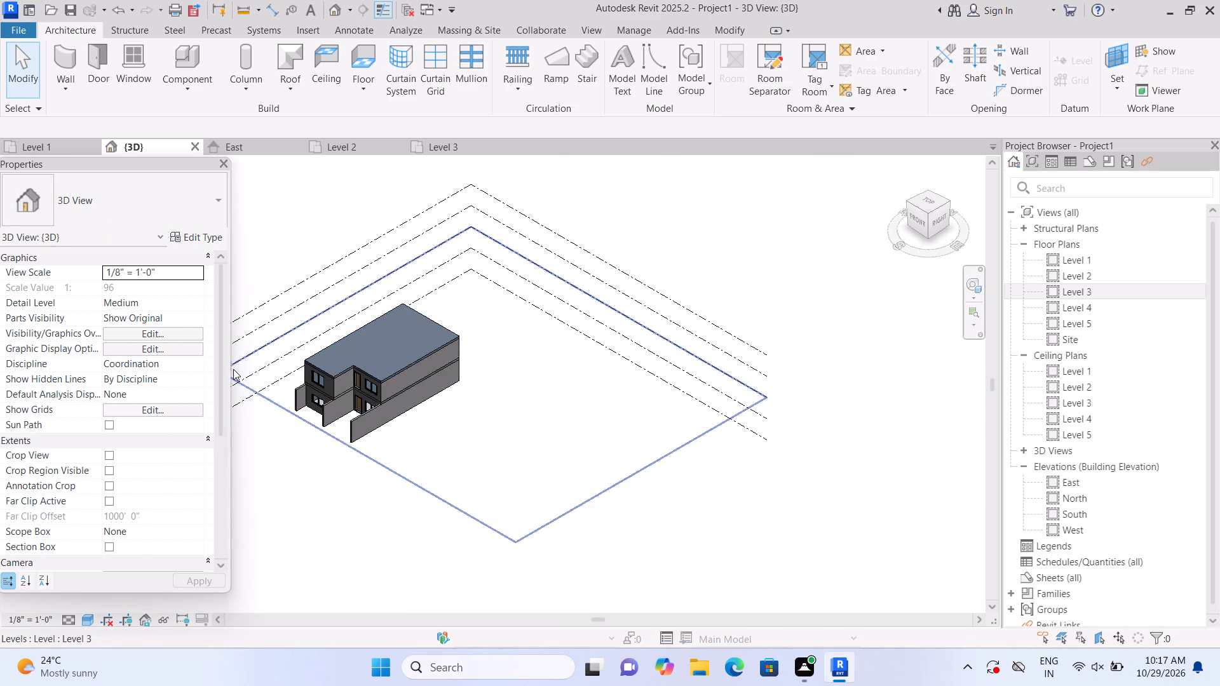
pyautogui.scroll(2, 238, 385)
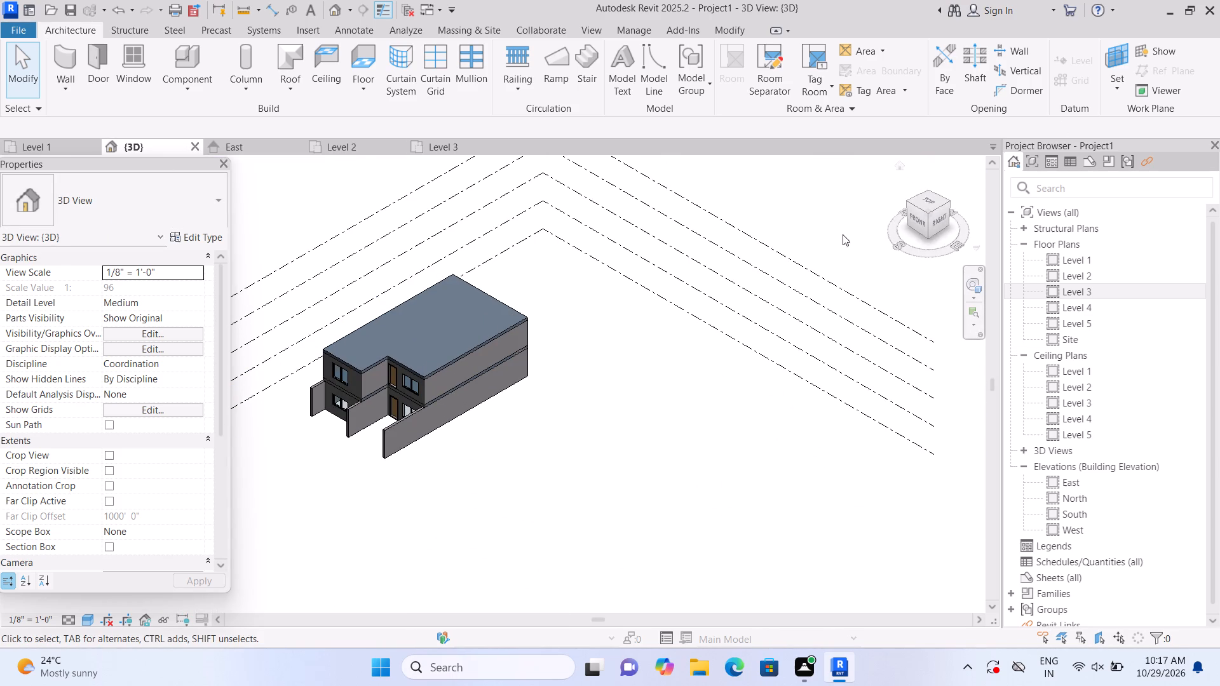
pyautogui.click(895, 164)
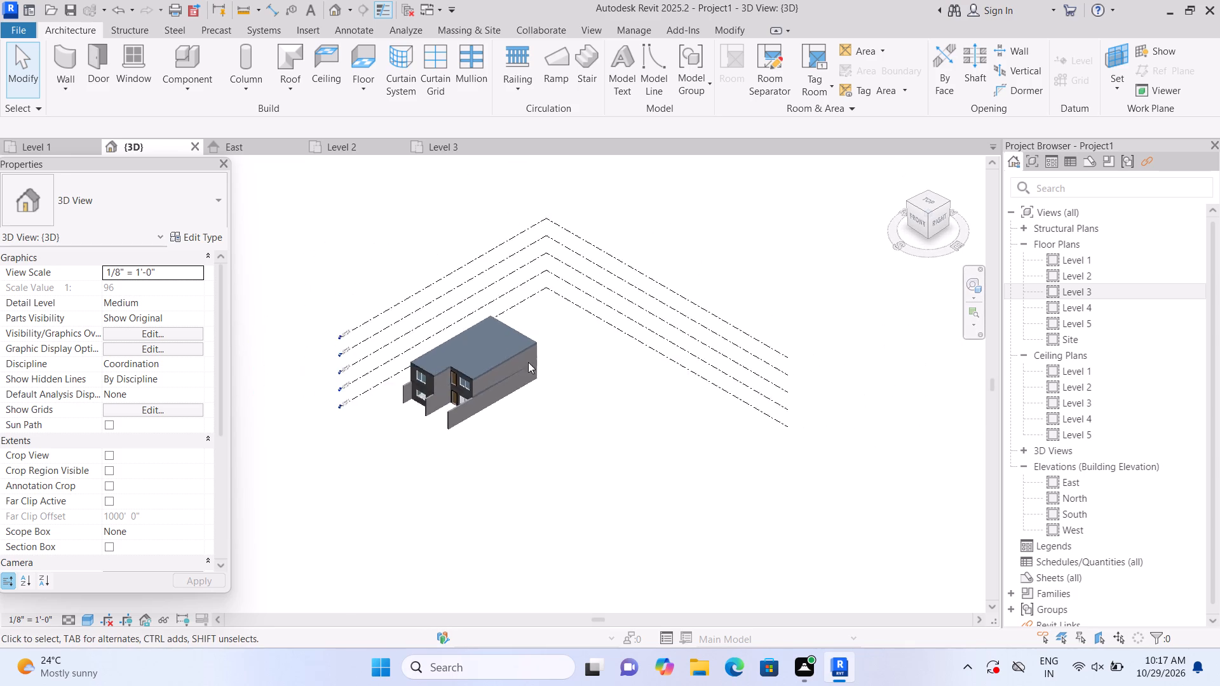
pyautogui.scroll(4, 280, 353)
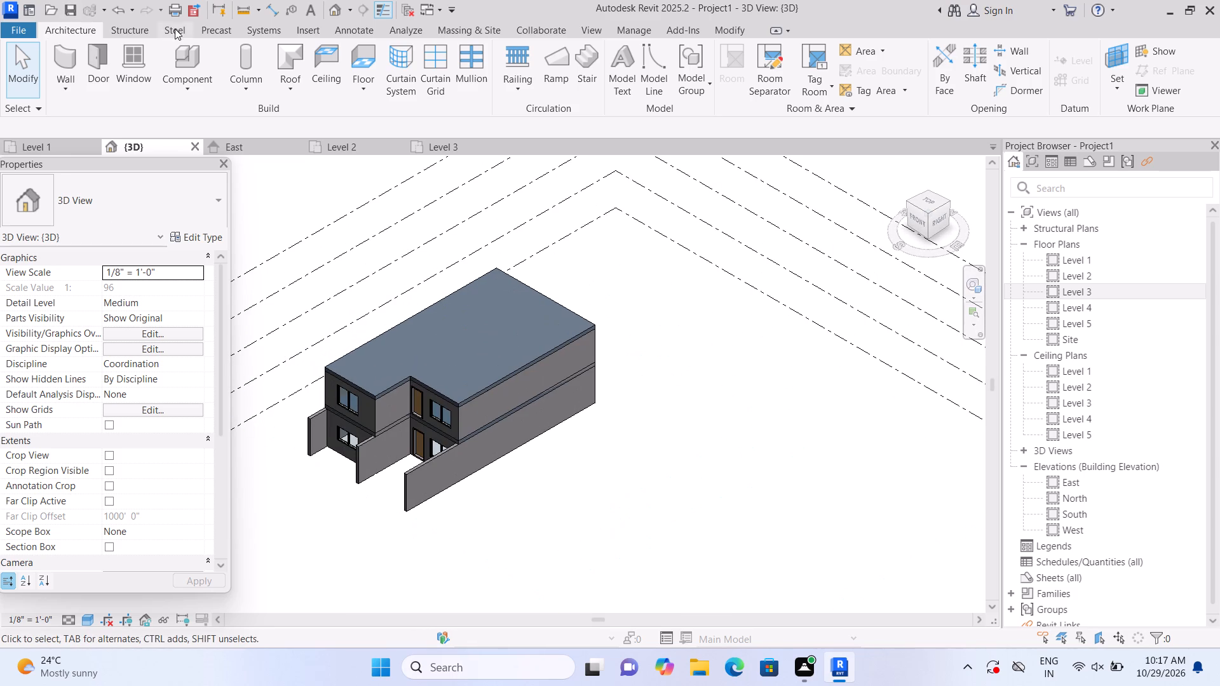
# Start an in-place model in the Generic Models category with the default name, without saving the project.
pyautogui.click(197, 87)
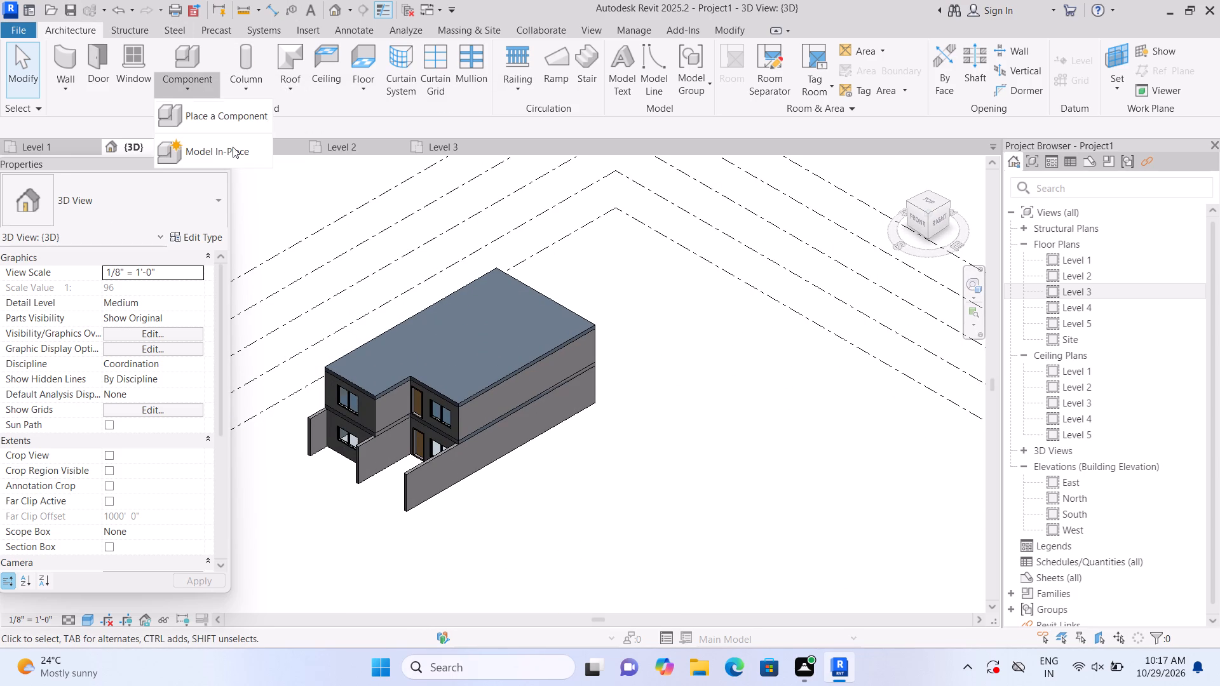
pyautogui.click(242, 158)
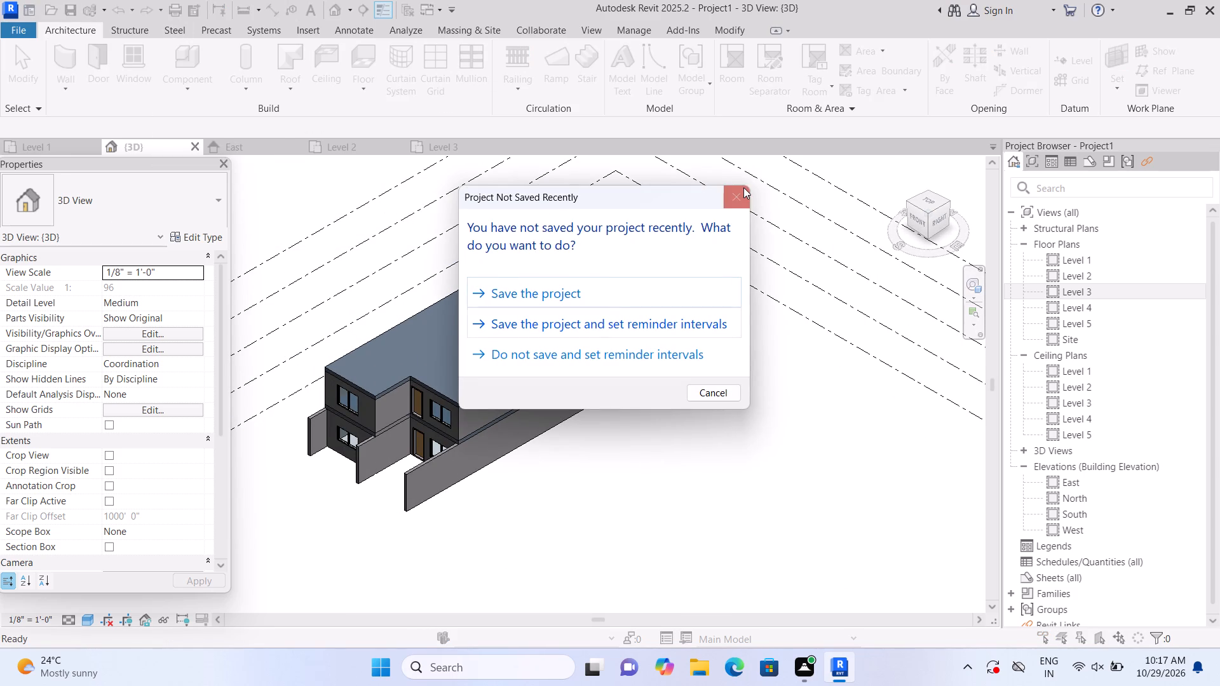
pyautogui.click(743, 187)
pyautogui.scroll(-5, 656, 255)
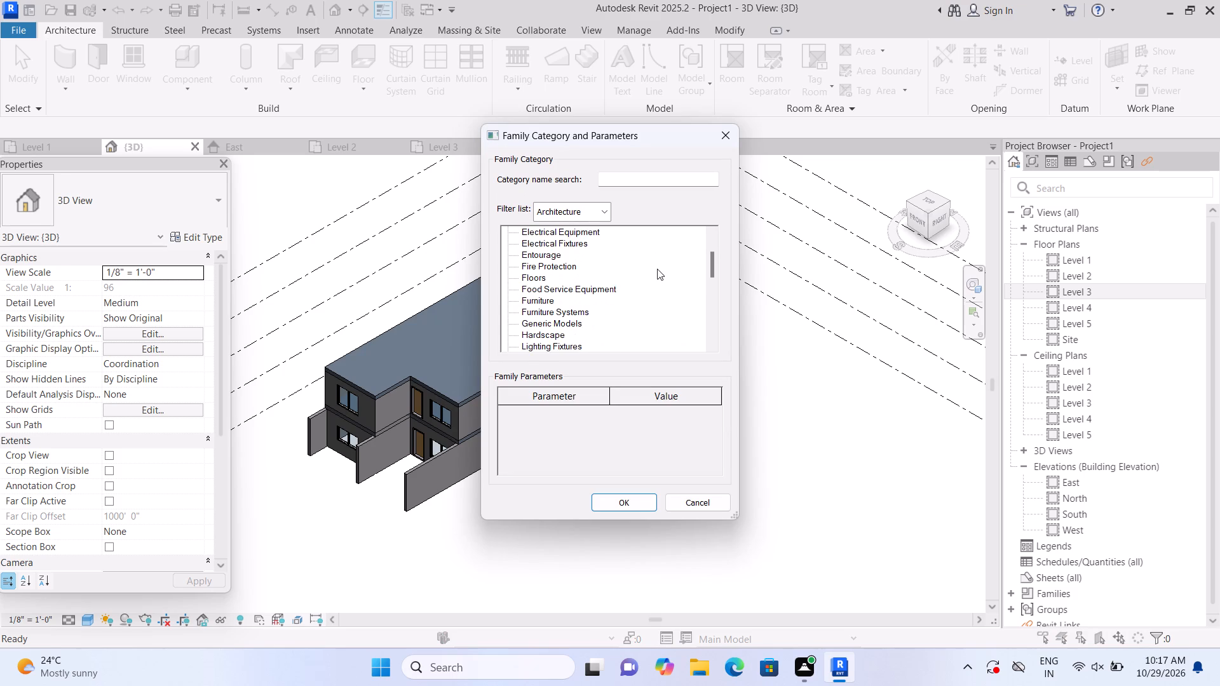
pyautogui.scroll(-1, 657, 269)
pyautogui.click(583, 312)
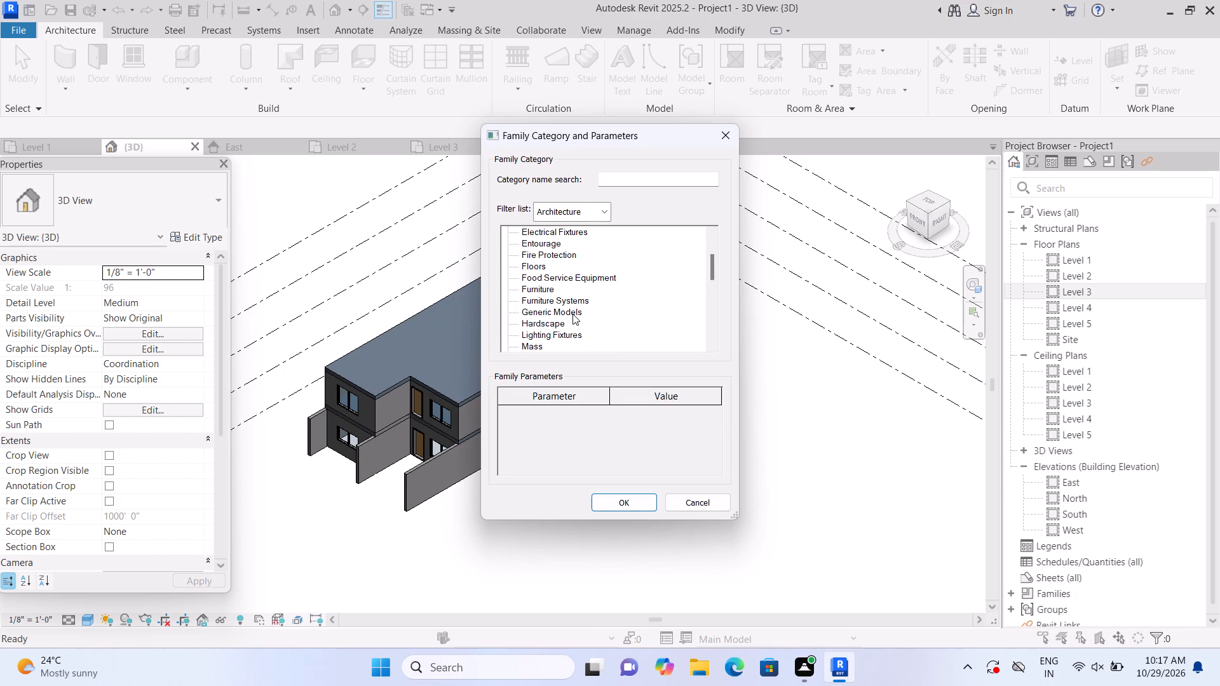
pyautogui.click(571, 311)
pyautogui.click(625, 502)
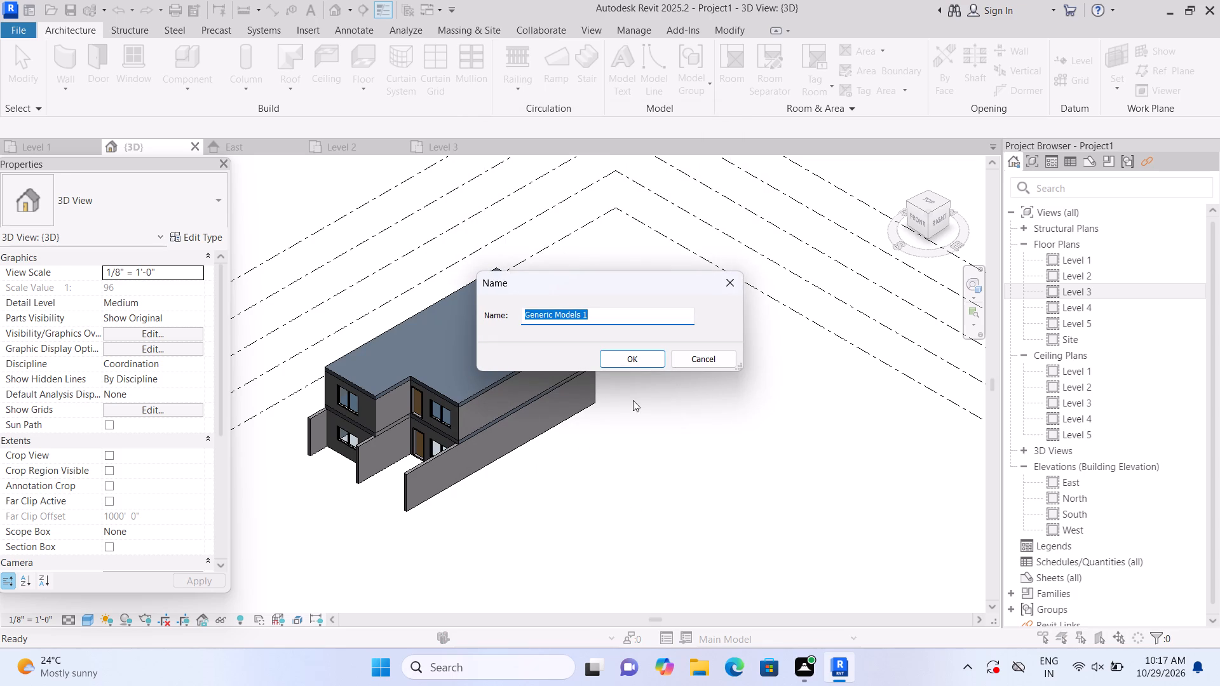
pyautogui.click(637, 373)
pyautogui.click(638, 366)
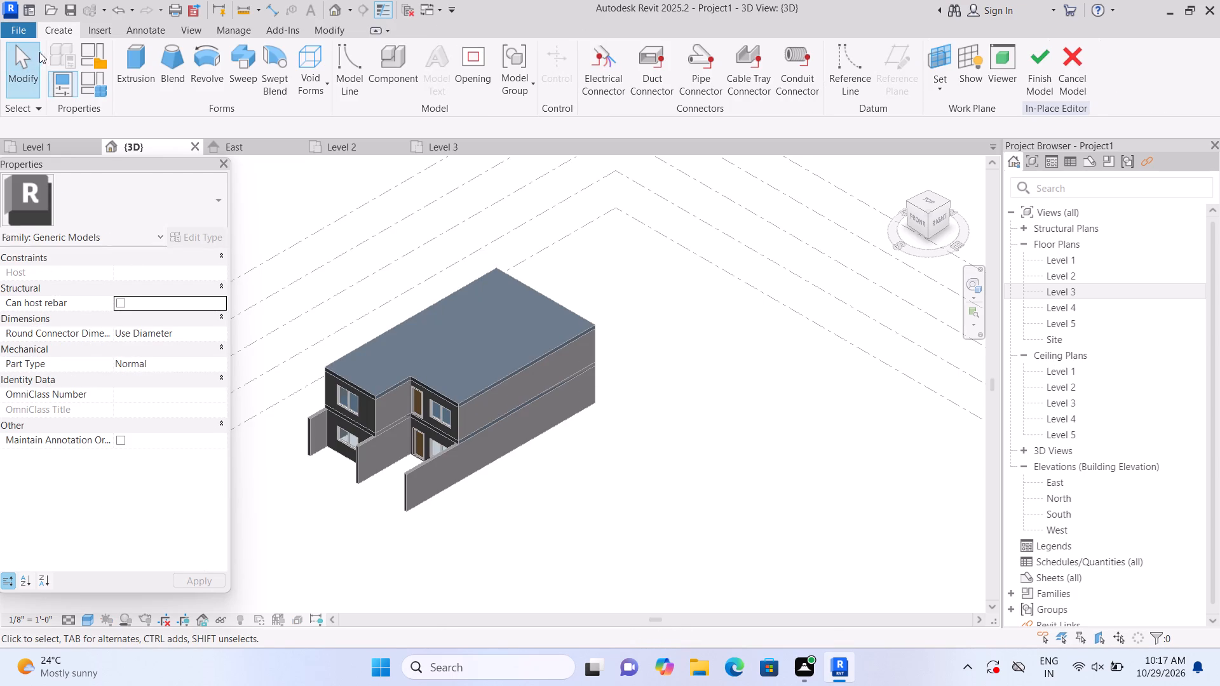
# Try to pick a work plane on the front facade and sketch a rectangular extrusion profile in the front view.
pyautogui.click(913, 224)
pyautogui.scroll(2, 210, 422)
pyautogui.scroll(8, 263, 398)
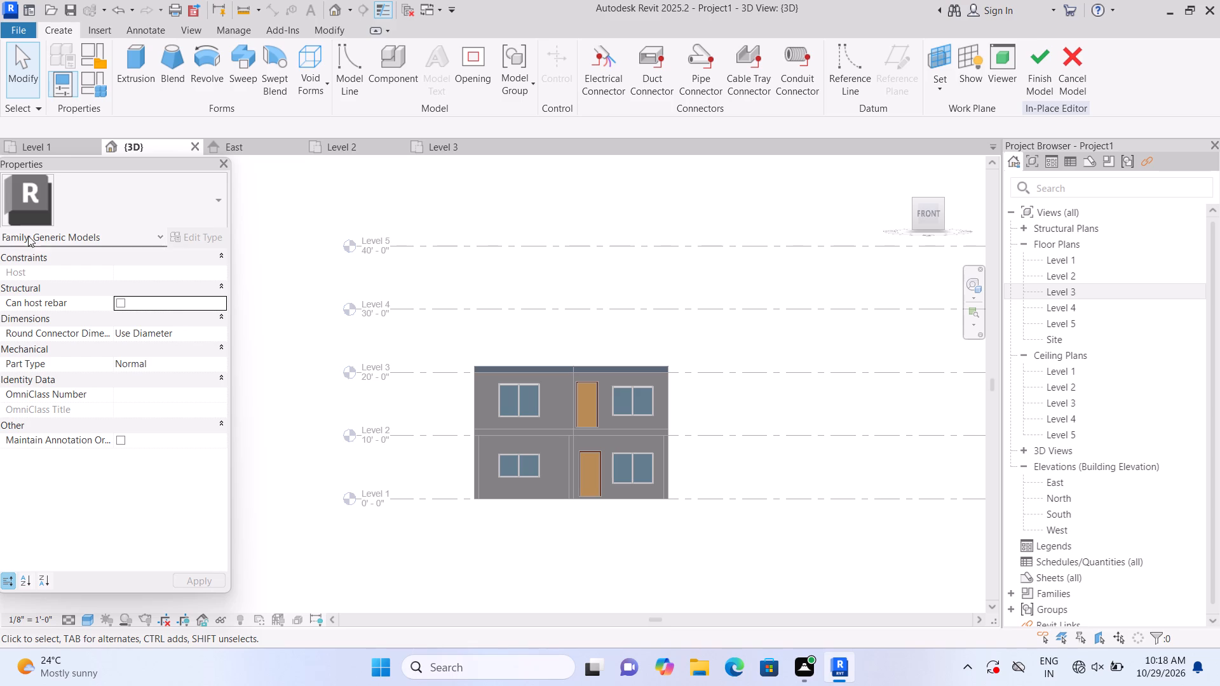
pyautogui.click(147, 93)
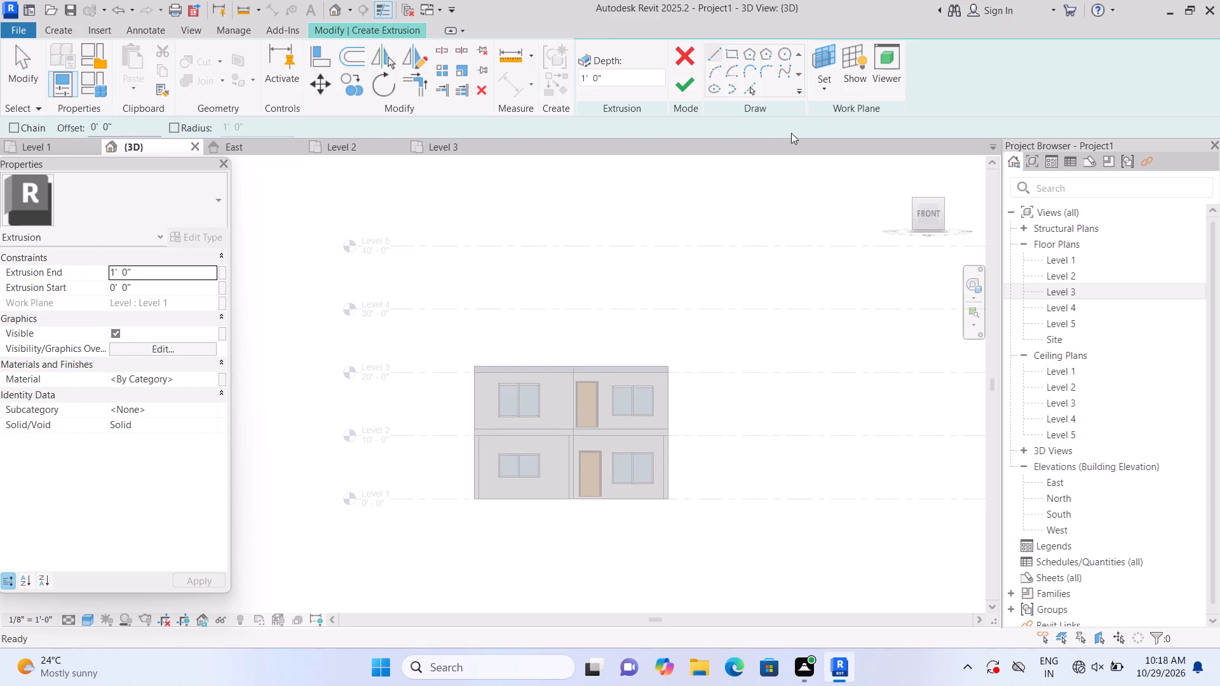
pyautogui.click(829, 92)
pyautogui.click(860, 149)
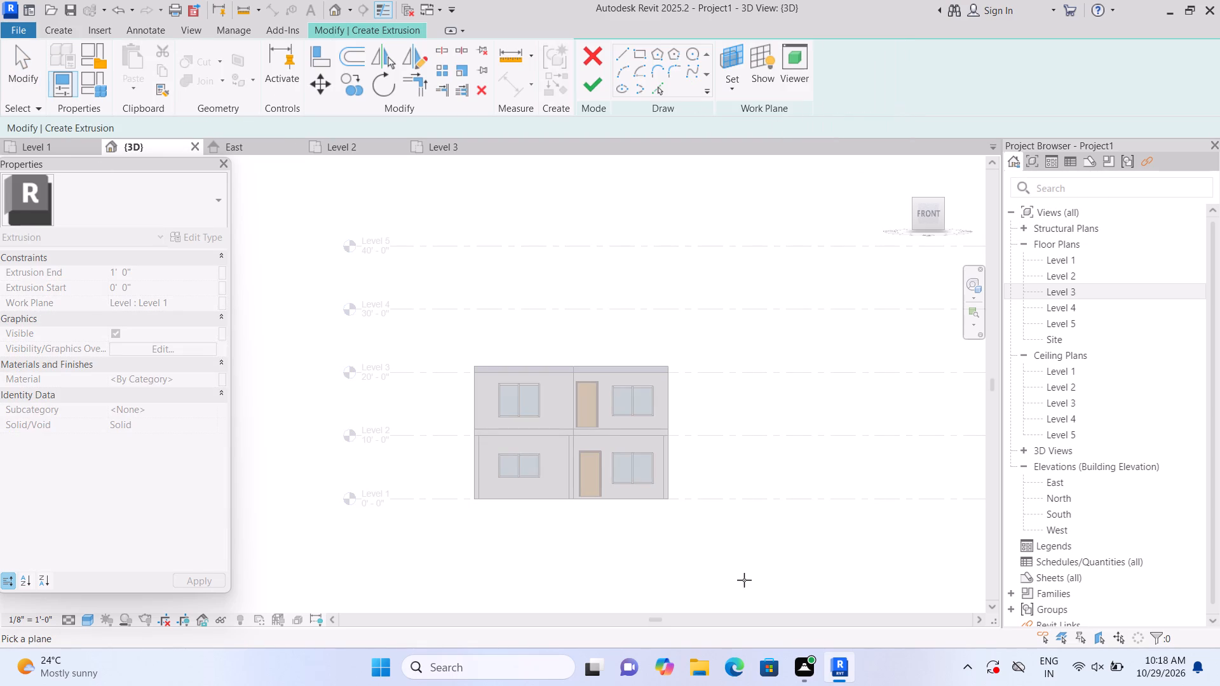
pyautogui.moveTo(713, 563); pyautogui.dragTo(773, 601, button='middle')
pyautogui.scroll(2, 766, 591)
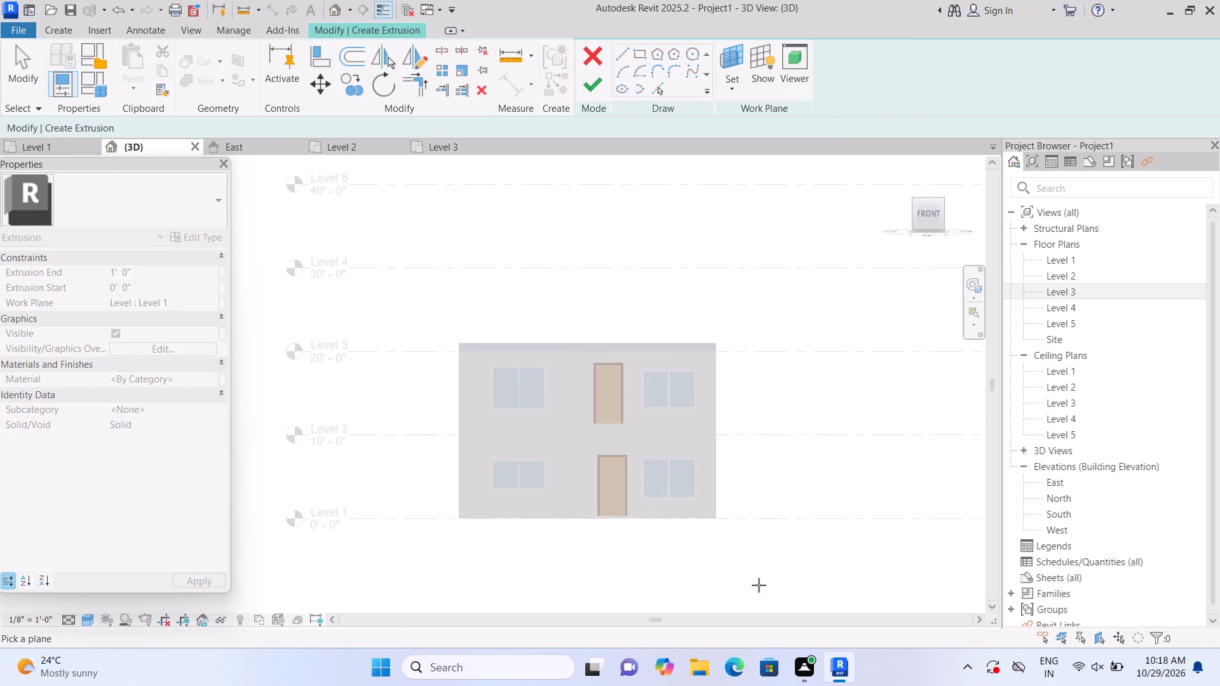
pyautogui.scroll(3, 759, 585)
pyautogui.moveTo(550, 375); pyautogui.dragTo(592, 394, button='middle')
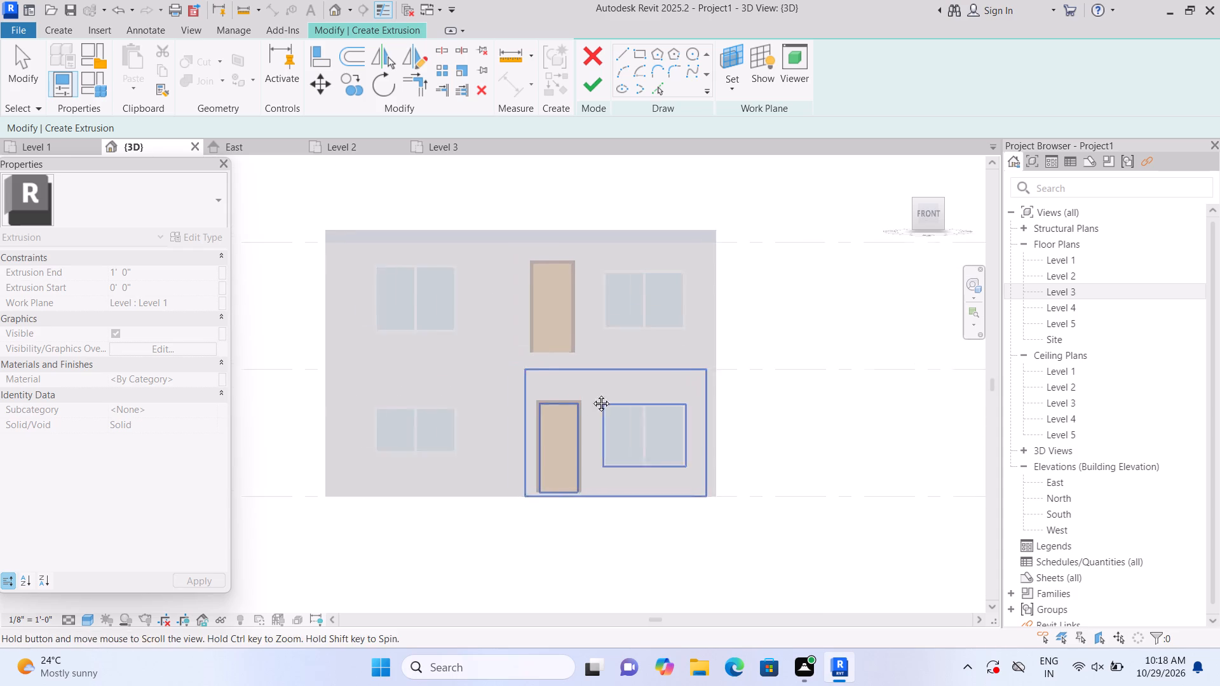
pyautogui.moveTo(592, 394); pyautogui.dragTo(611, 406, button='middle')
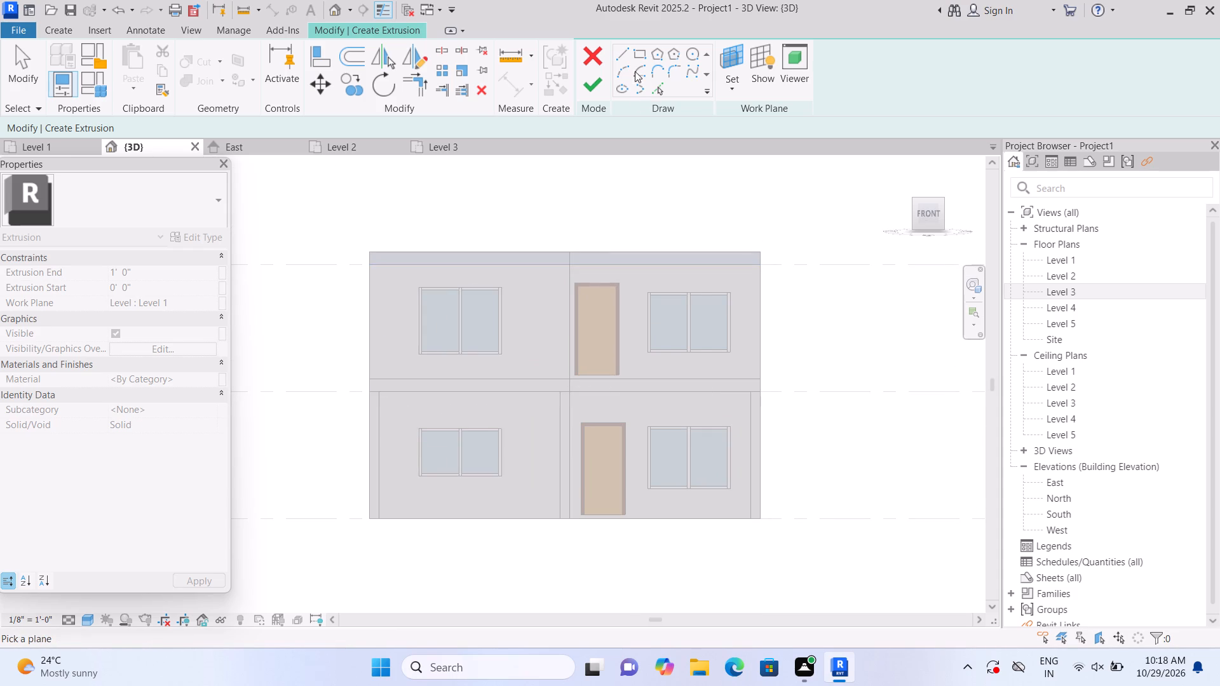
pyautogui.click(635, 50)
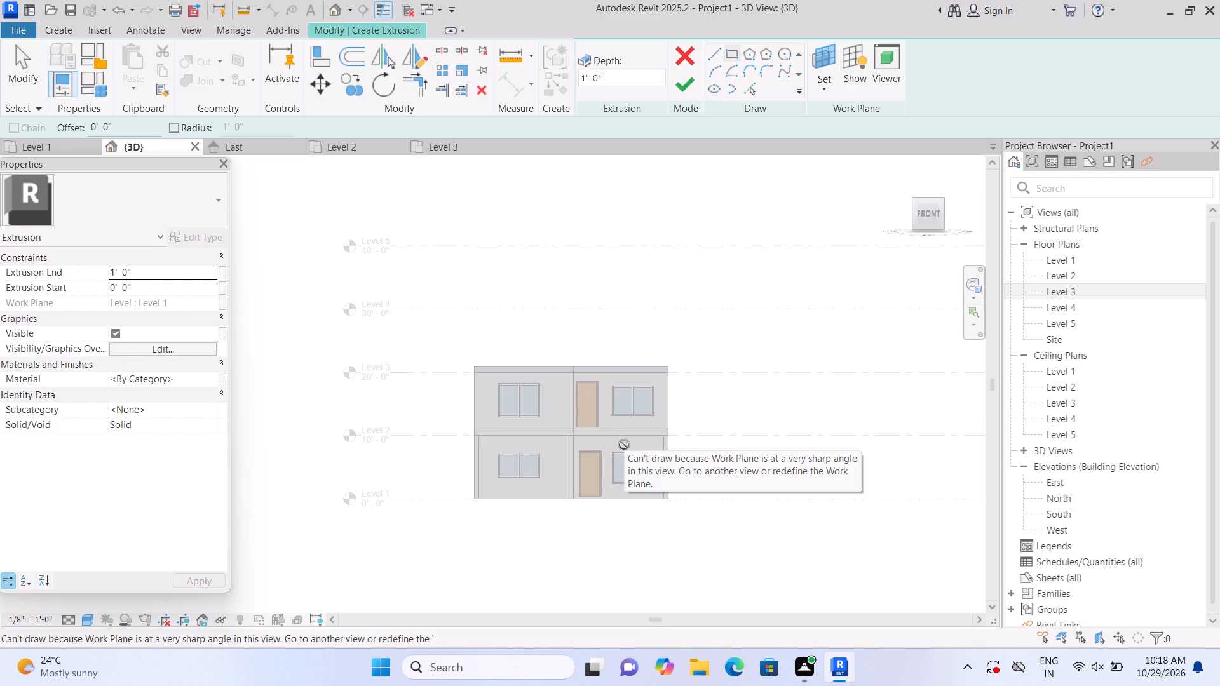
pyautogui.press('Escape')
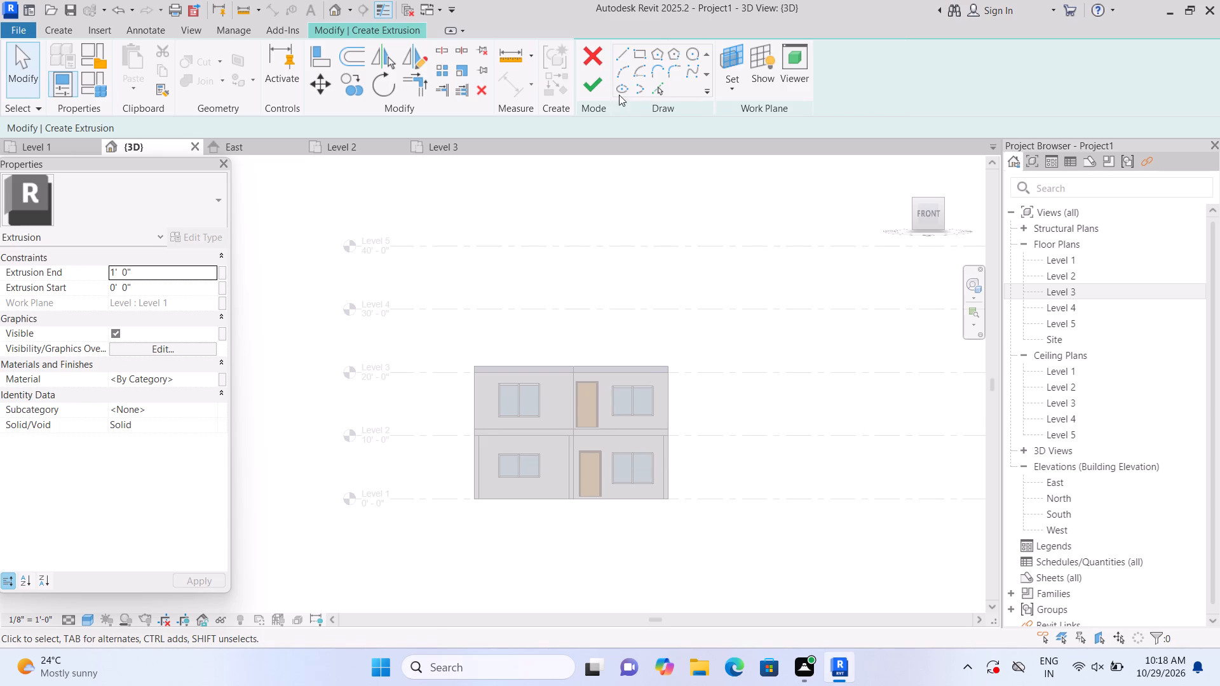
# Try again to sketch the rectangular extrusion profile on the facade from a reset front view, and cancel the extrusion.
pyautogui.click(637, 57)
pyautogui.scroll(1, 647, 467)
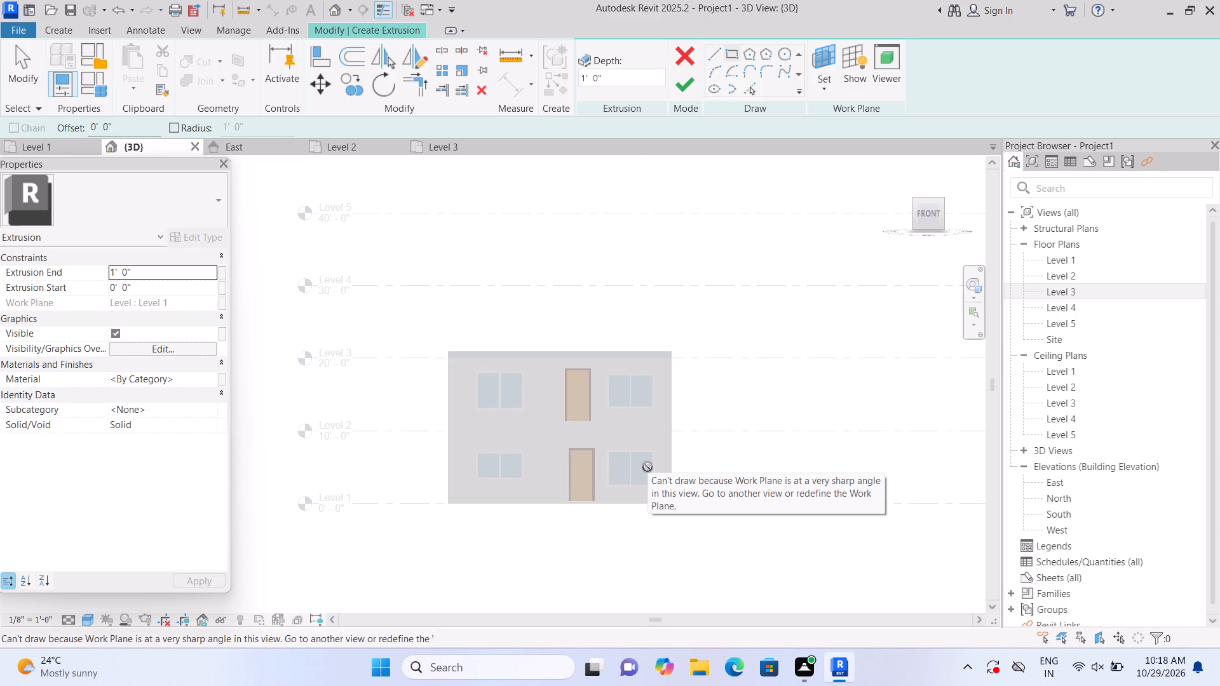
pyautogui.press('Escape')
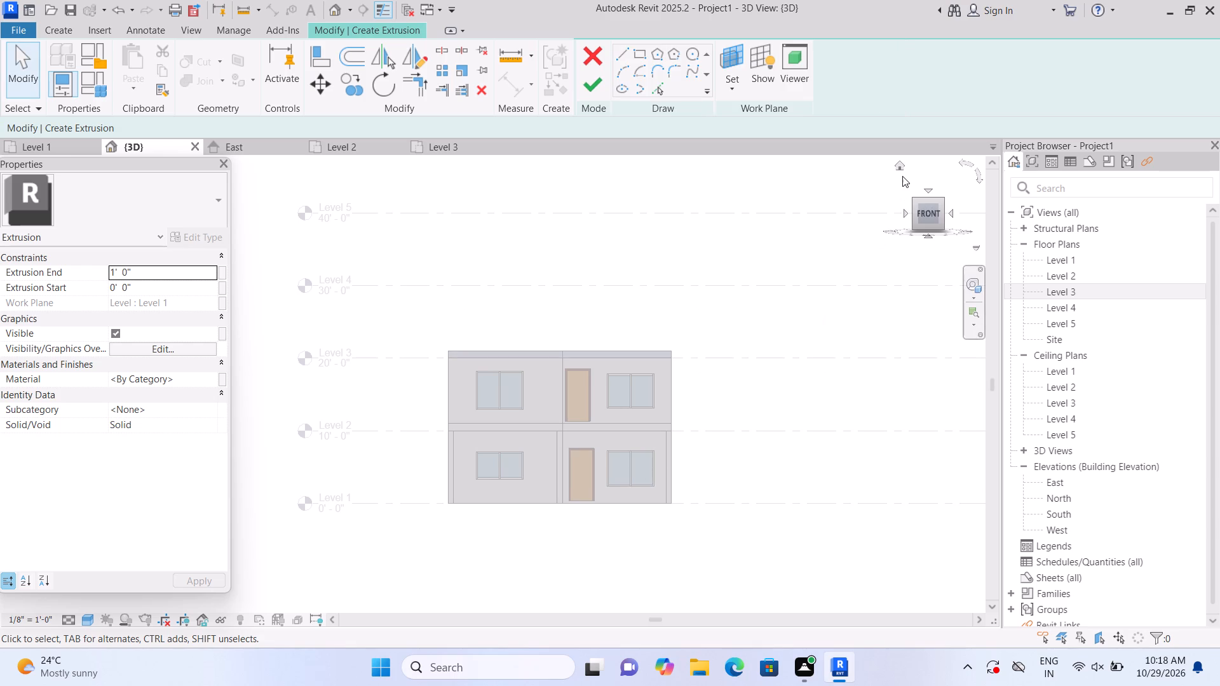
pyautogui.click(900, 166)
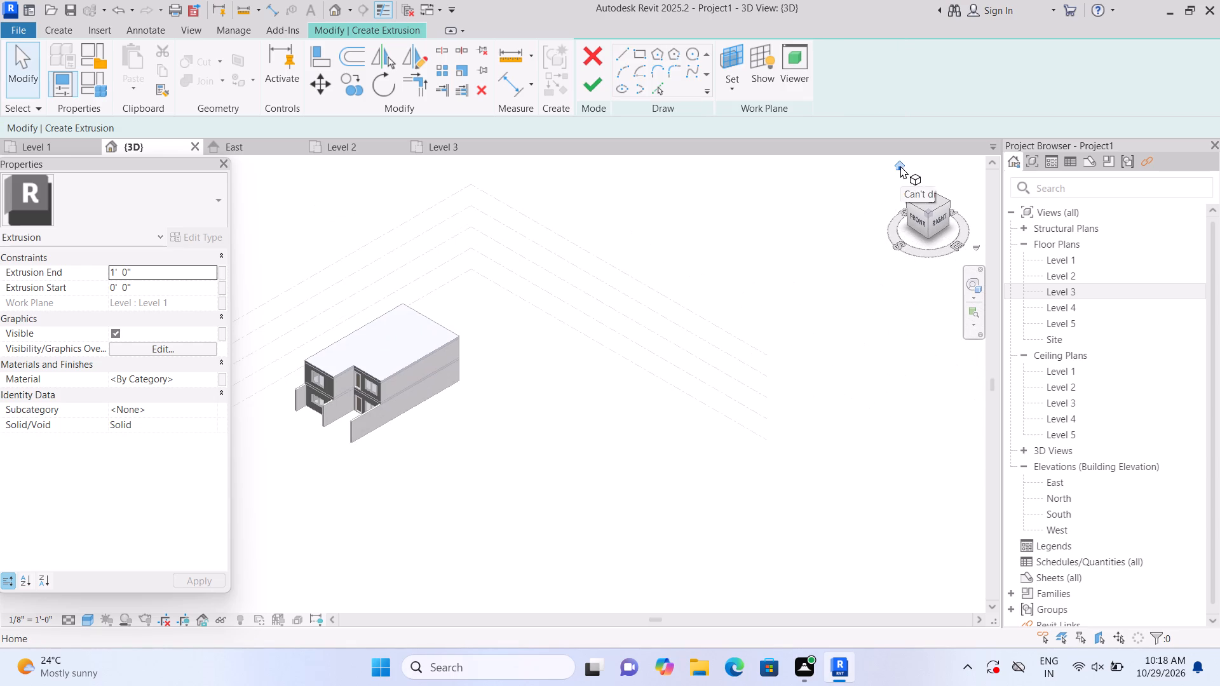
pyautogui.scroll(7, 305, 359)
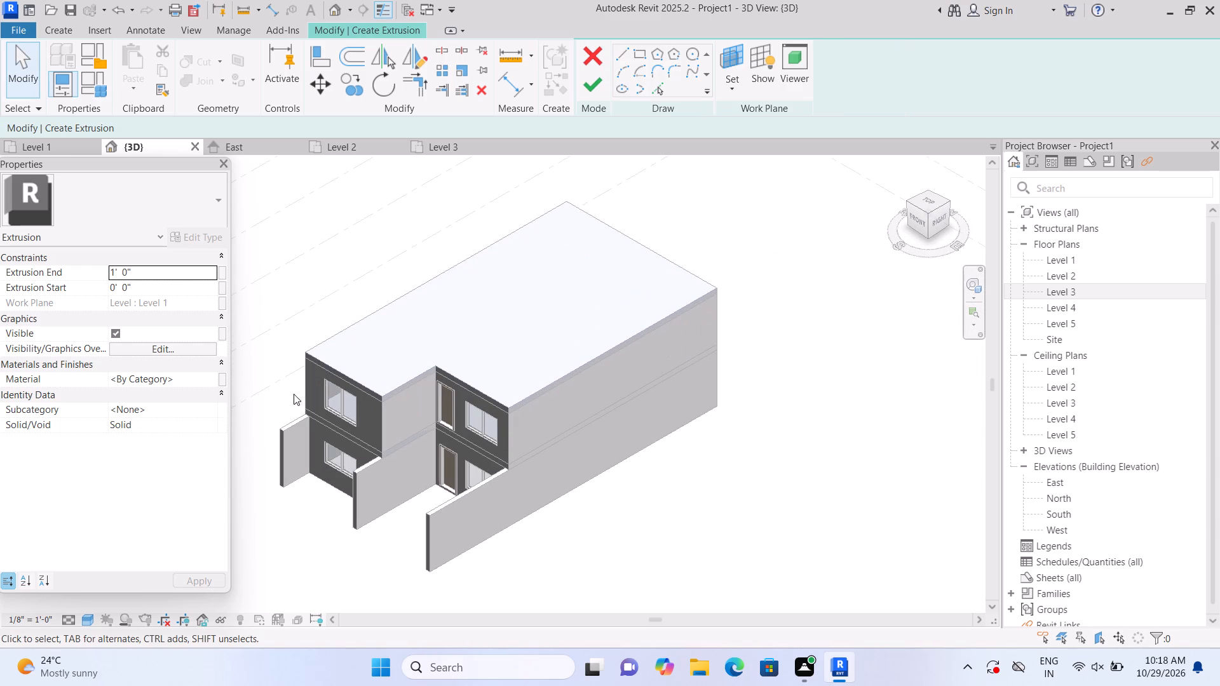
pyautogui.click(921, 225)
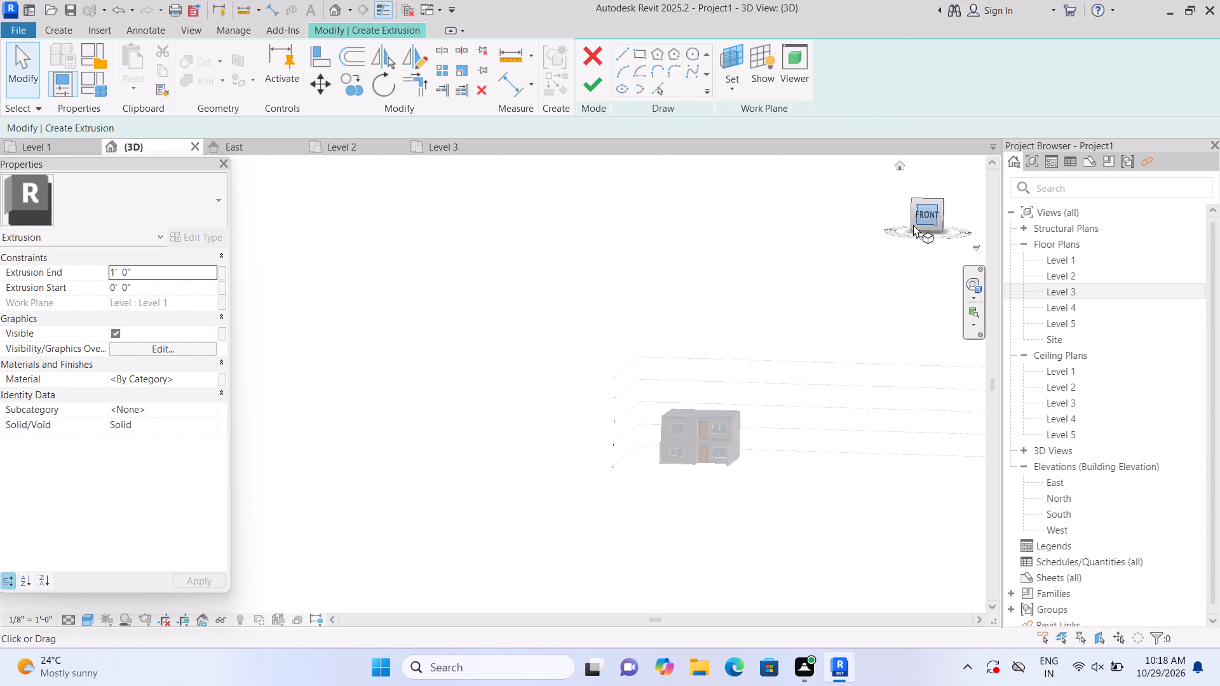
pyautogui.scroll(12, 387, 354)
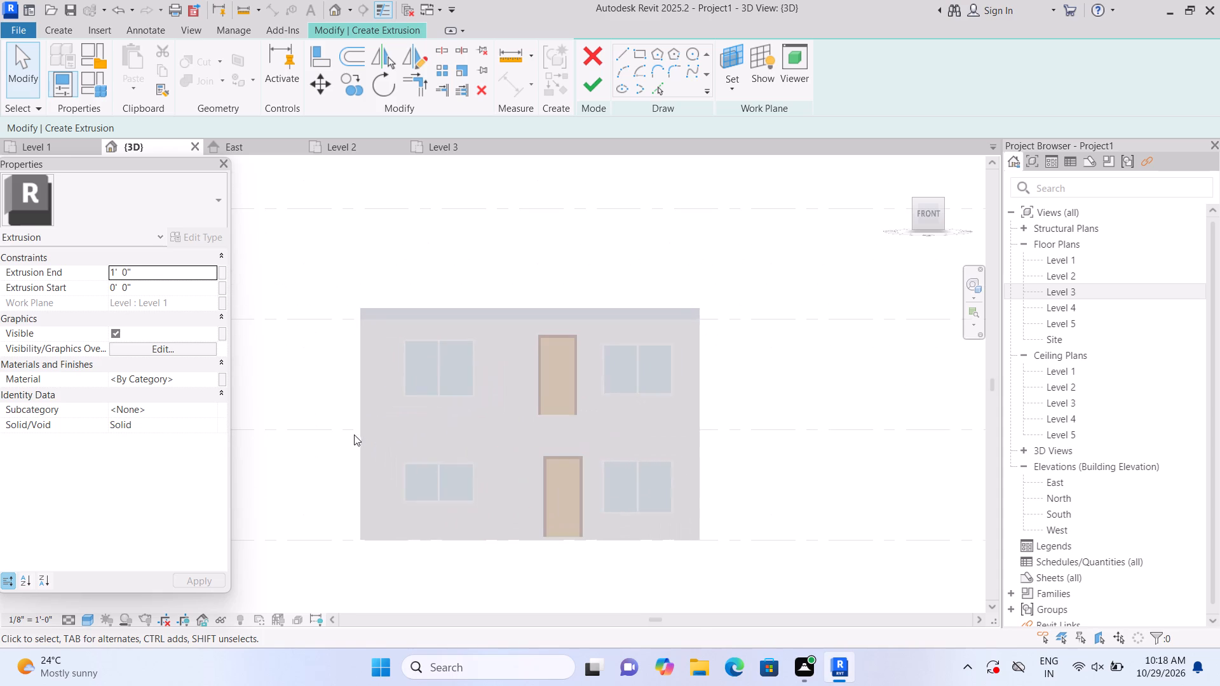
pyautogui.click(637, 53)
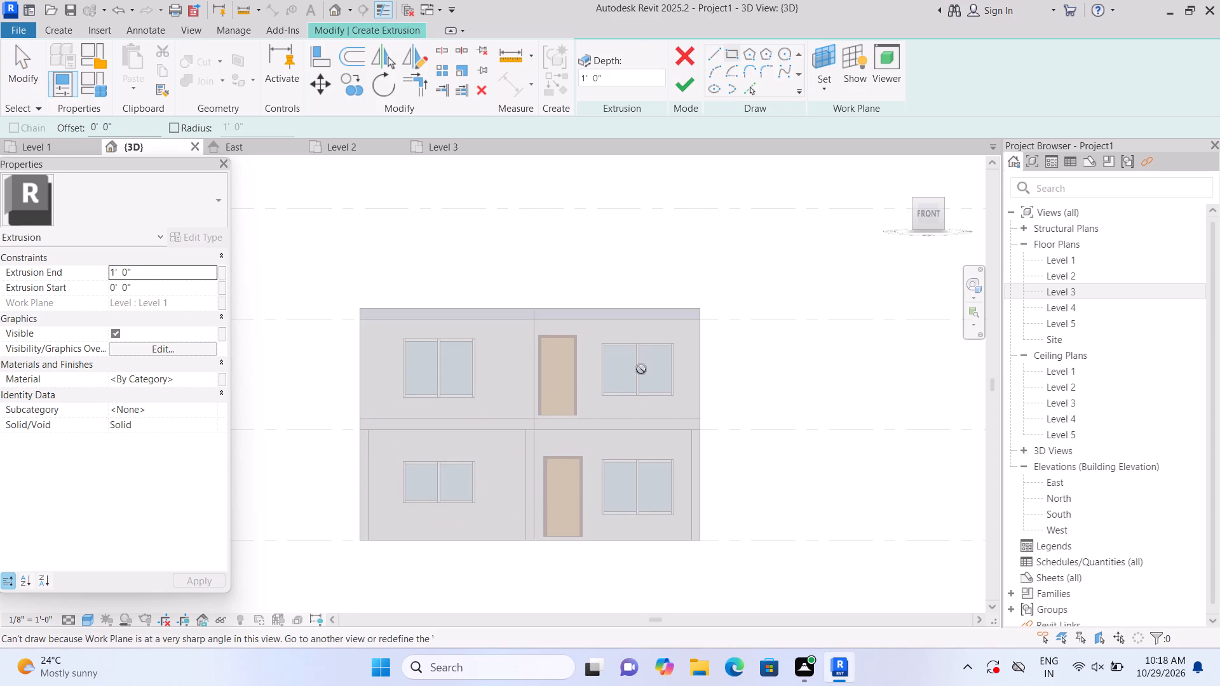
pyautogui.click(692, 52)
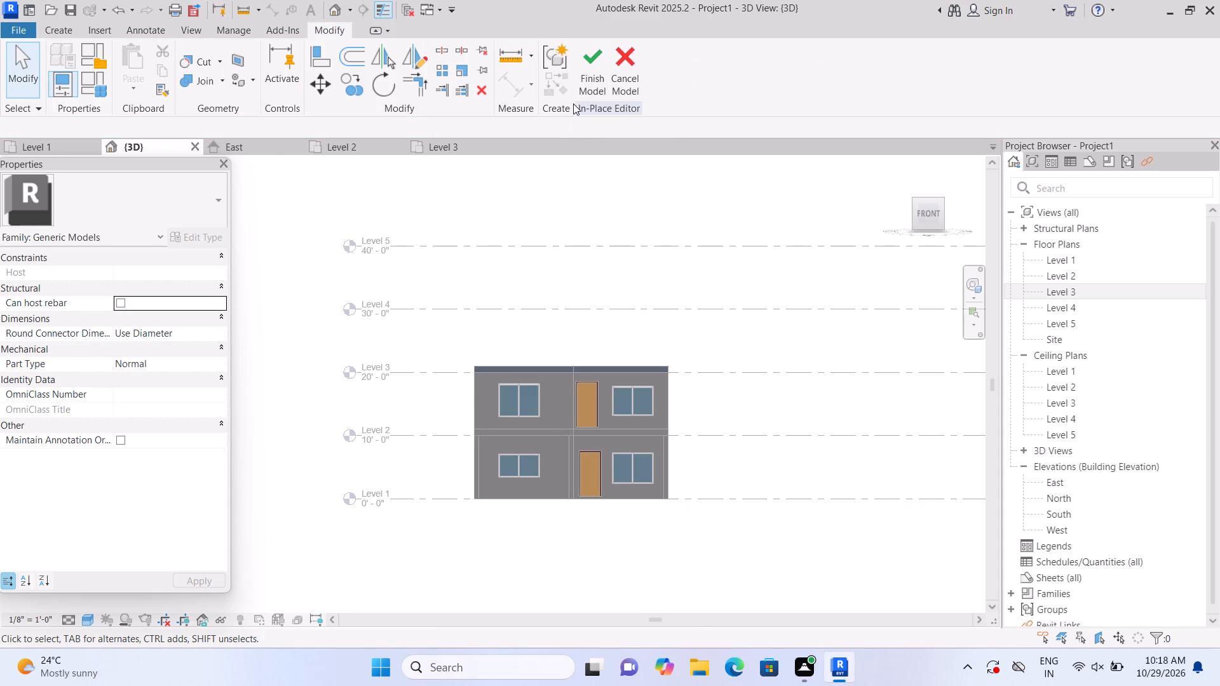
# Extrude a 15' wide rectangular band, 1' 0" deep, from the recessed front wall's face, between the lower and upper doors at Level 2.
pyautogui.click(71, 27)
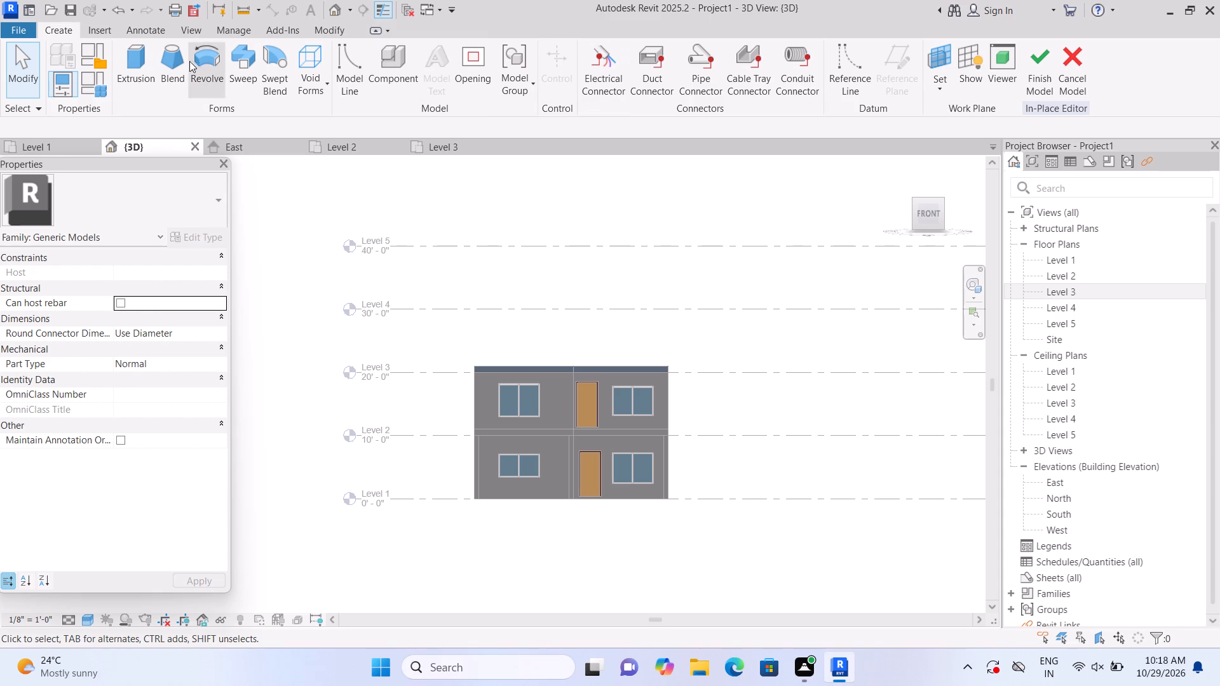
pyautogui.click(130, 69)
pyautogui.click(826, 86)
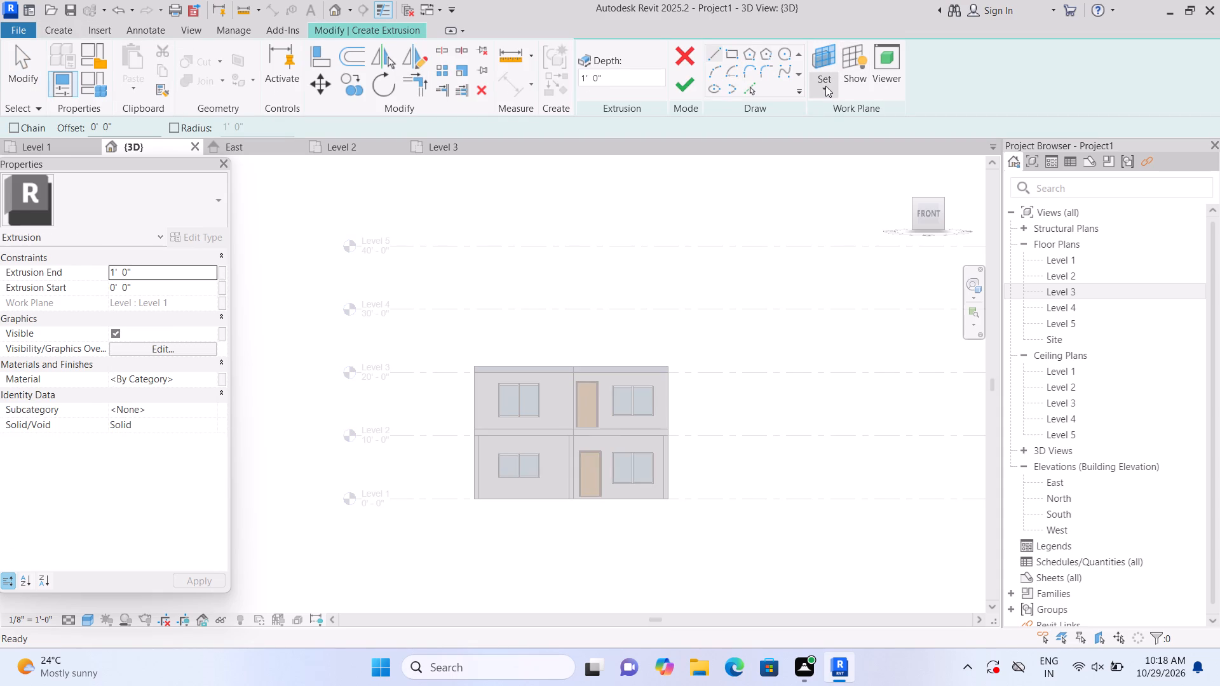
pyautogui.click(836, 139)
pyautogui.scroll(4, 536, 446)
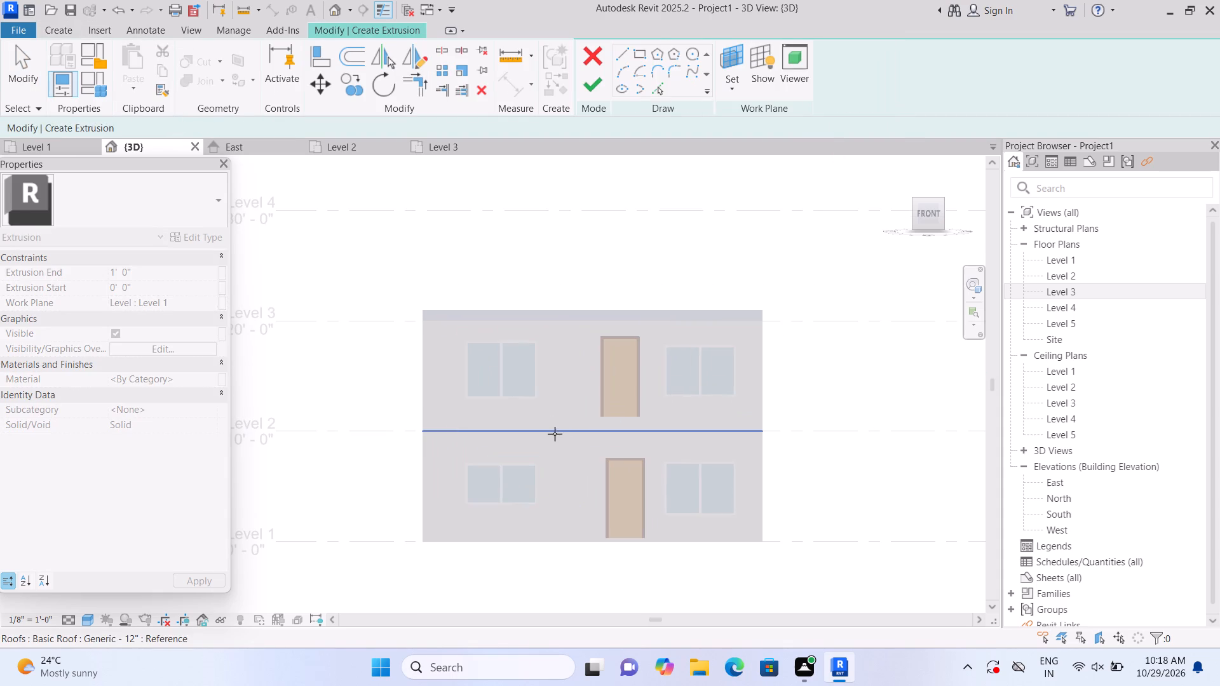
pyautogui.scroll(1, 630, 438)
pyautogui.moveTo(621, 434); pyautogui.dragTo(563, 409, button='middle')
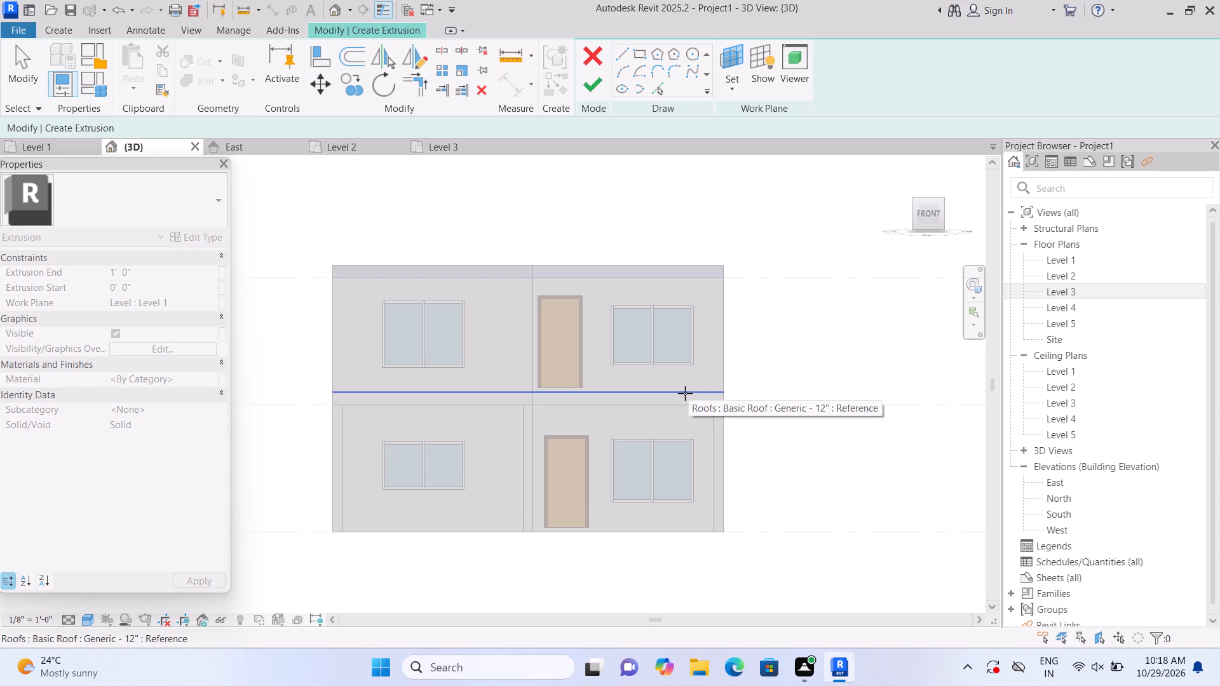
pyautogui.click(611, 419)
pyautogui.click(729, 55)
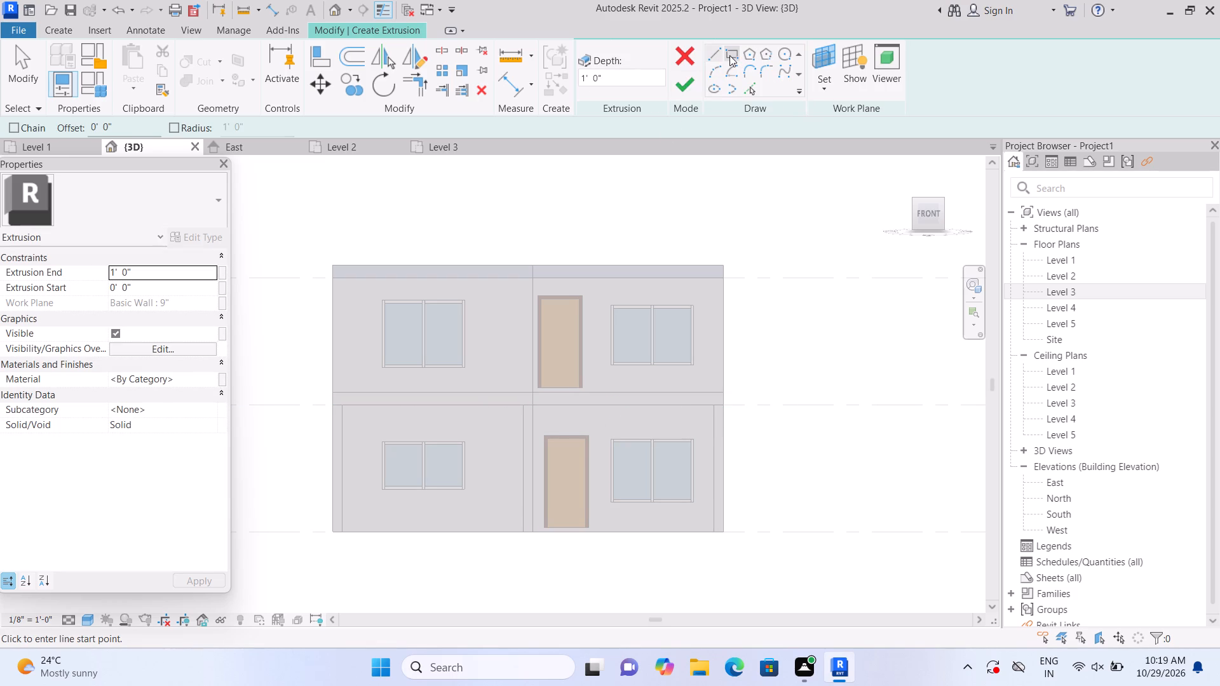
pyautogui.click(539, 406)
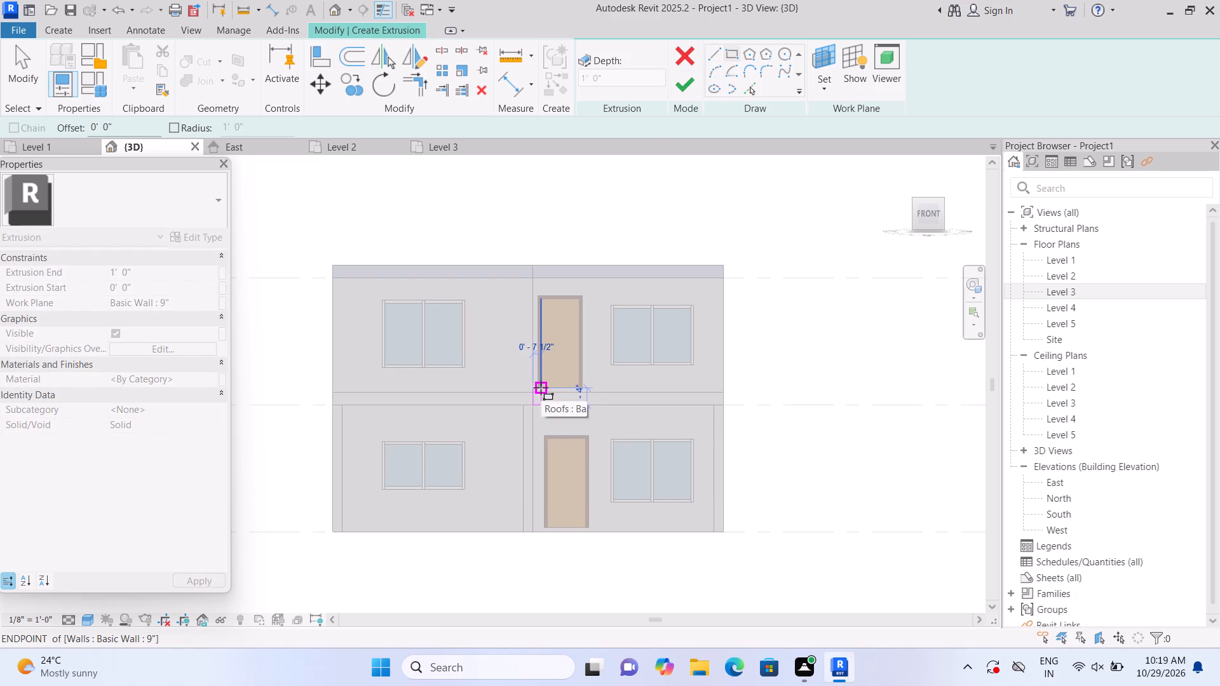
pyautogui.click(723, 398)
pyautogui.click(691, 86)
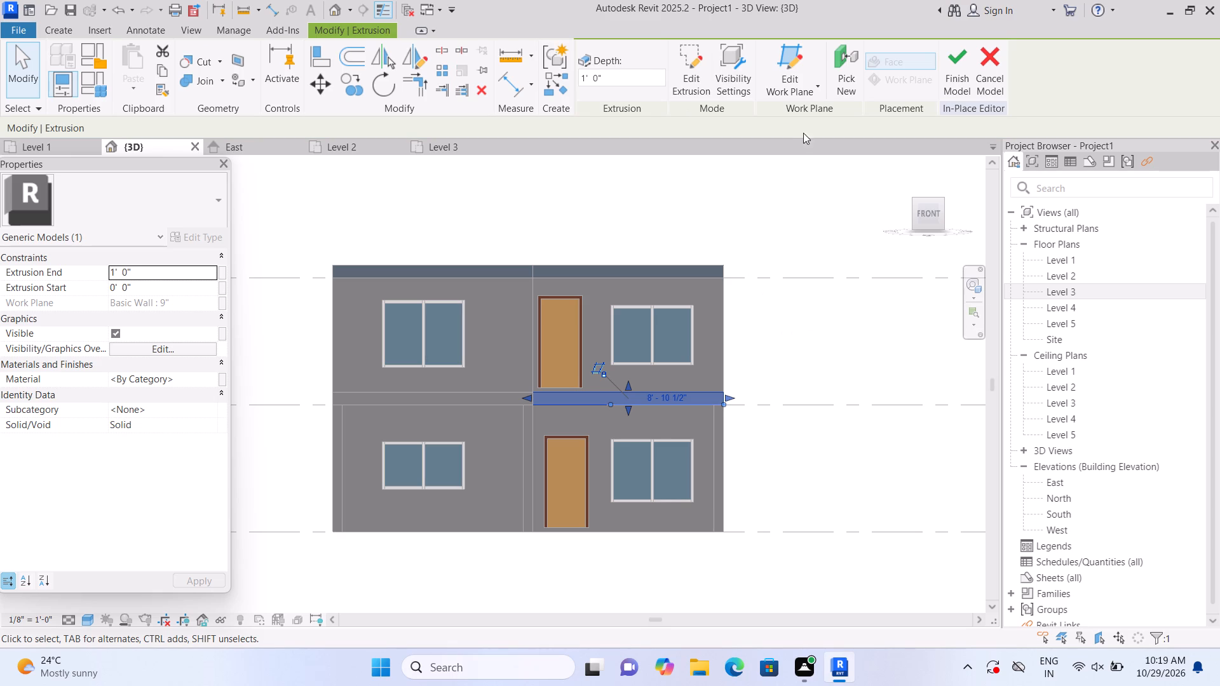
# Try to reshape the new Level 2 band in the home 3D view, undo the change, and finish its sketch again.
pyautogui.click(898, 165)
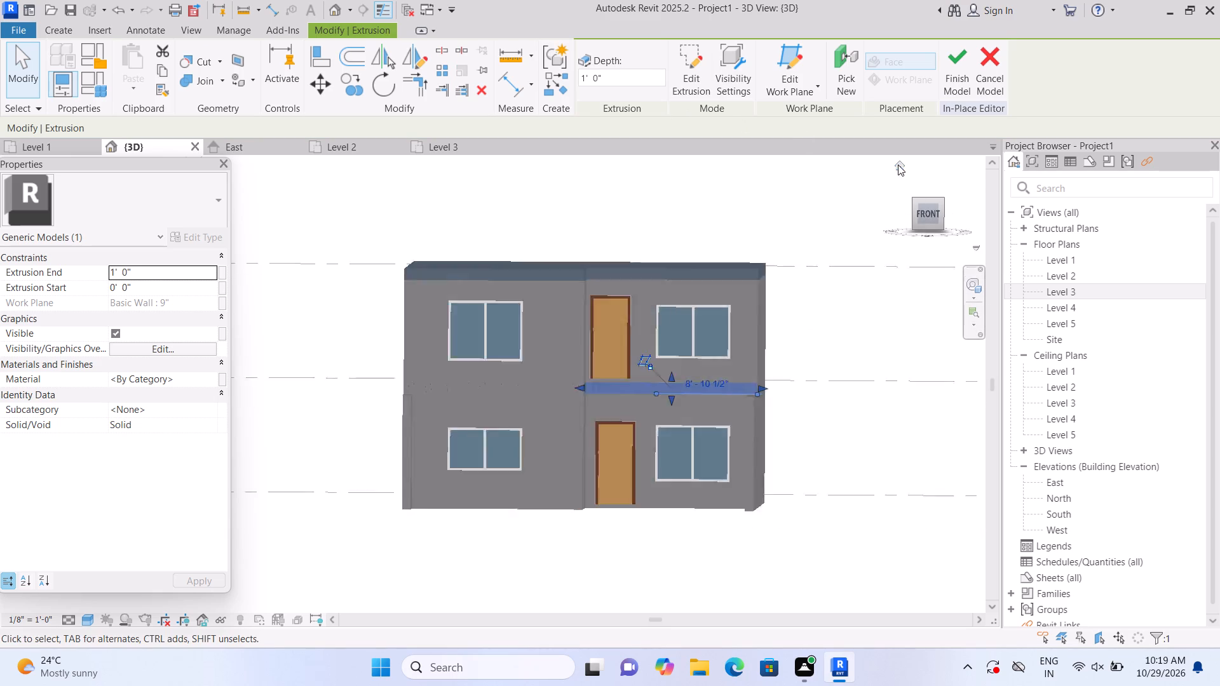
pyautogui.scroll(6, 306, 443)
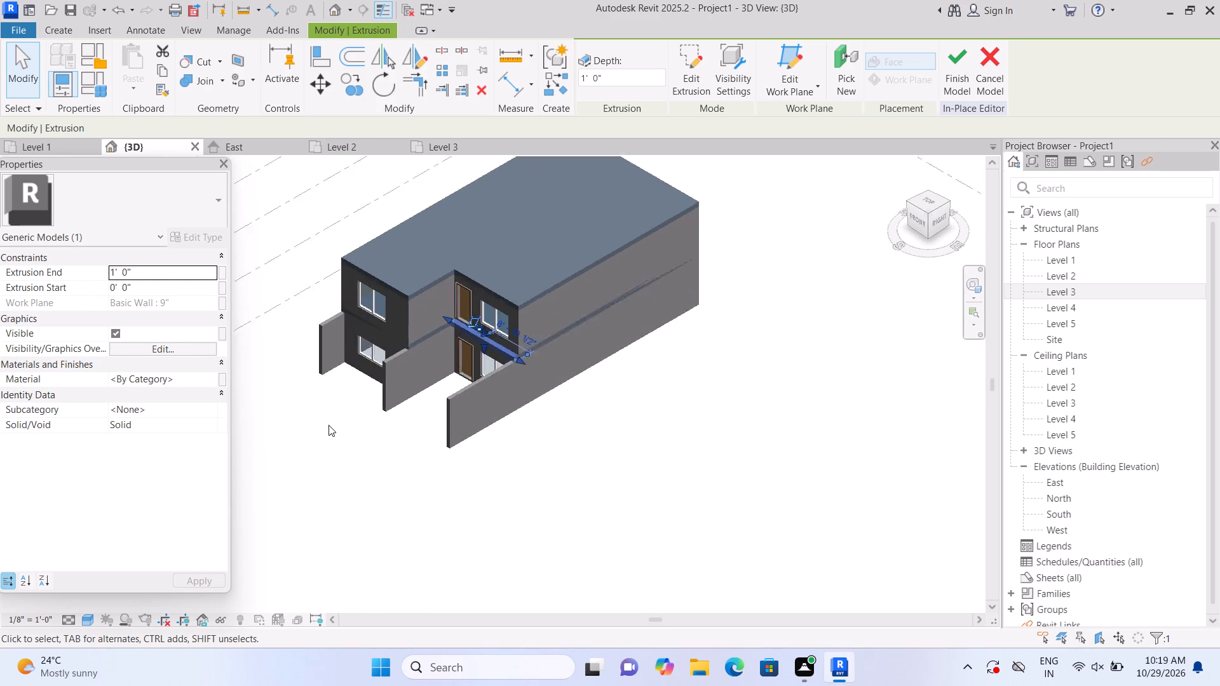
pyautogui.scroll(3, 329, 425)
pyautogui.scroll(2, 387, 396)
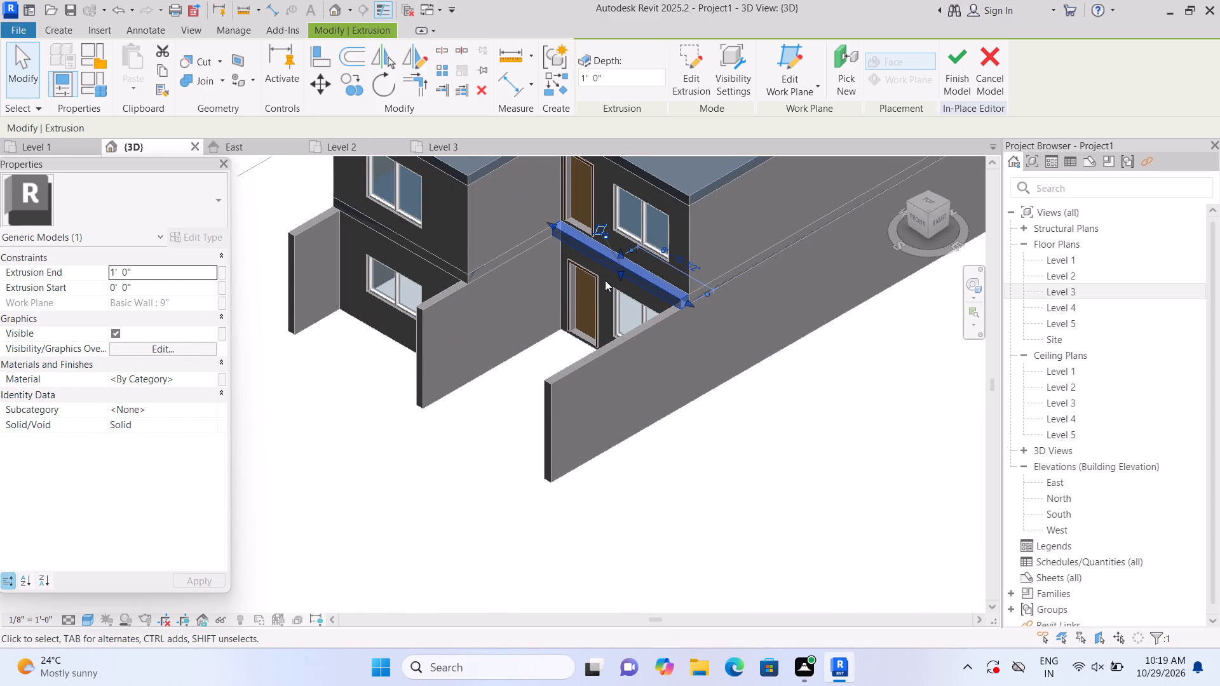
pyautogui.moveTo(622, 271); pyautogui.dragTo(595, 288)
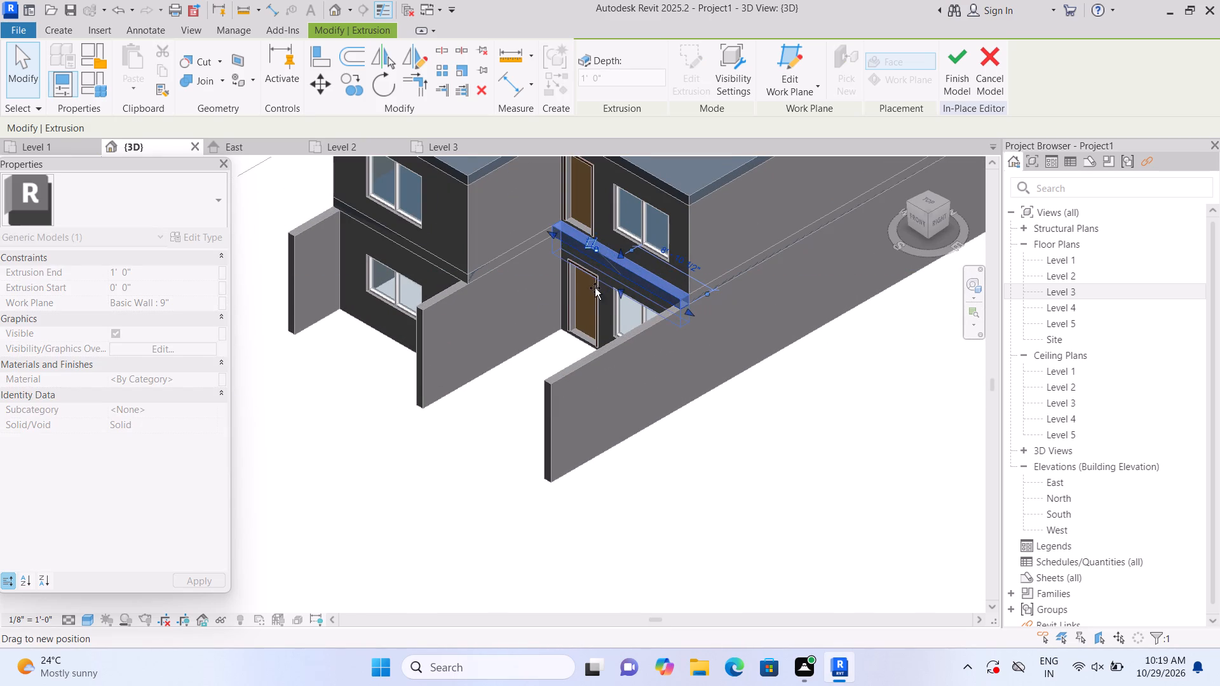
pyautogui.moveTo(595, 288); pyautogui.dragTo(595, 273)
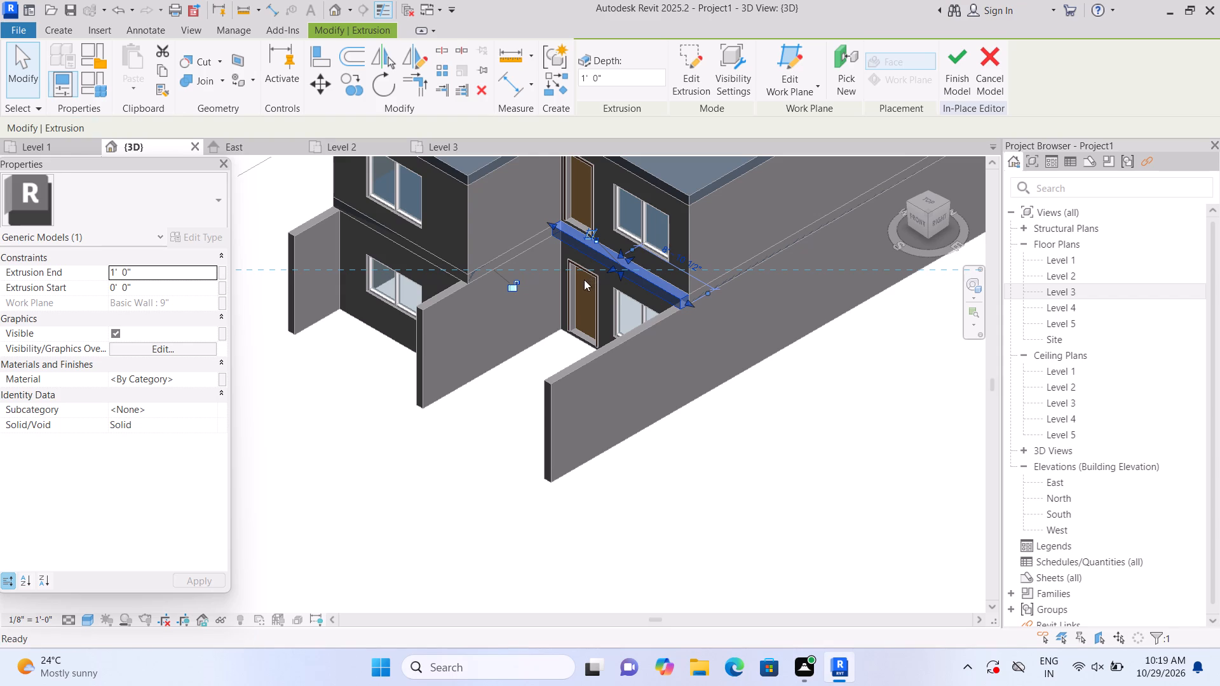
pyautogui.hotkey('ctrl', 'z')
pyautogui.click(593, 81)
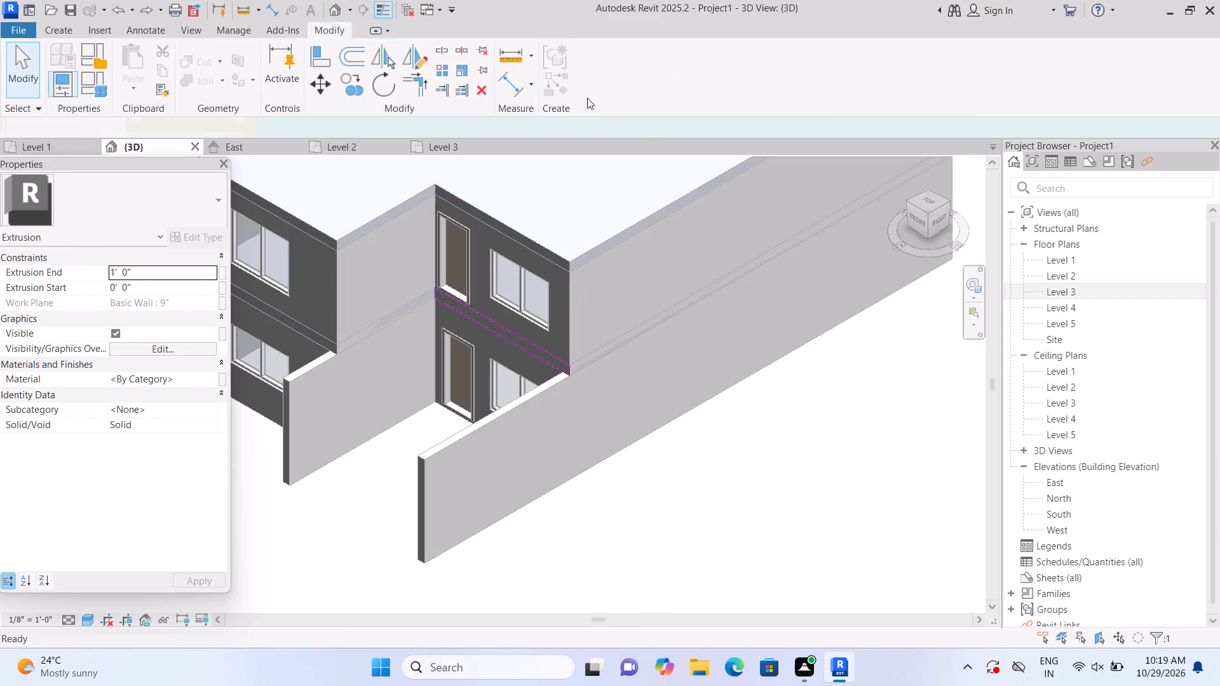
# Stretch the Level 2 band outward from the facade to a depth of 7' 0" as a projecting slab.
pyautogui.scroll(-1, 398, 402)
pyautogui.moveTo(410, 391); pyautogui.dragTo(465, 370, button='middle')
pyautogui.scroll(1, 414, 392)
pyautogui.scroll(1, 466, 370)
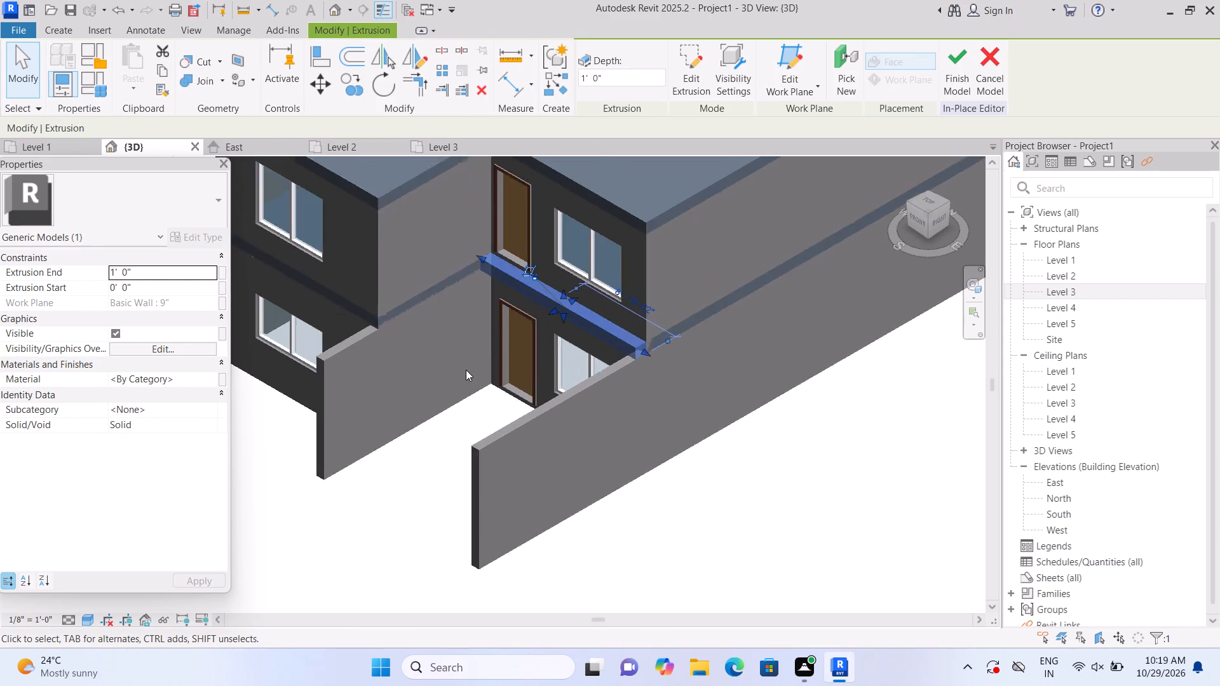
pyautogui.scroll(3, 466, 370)
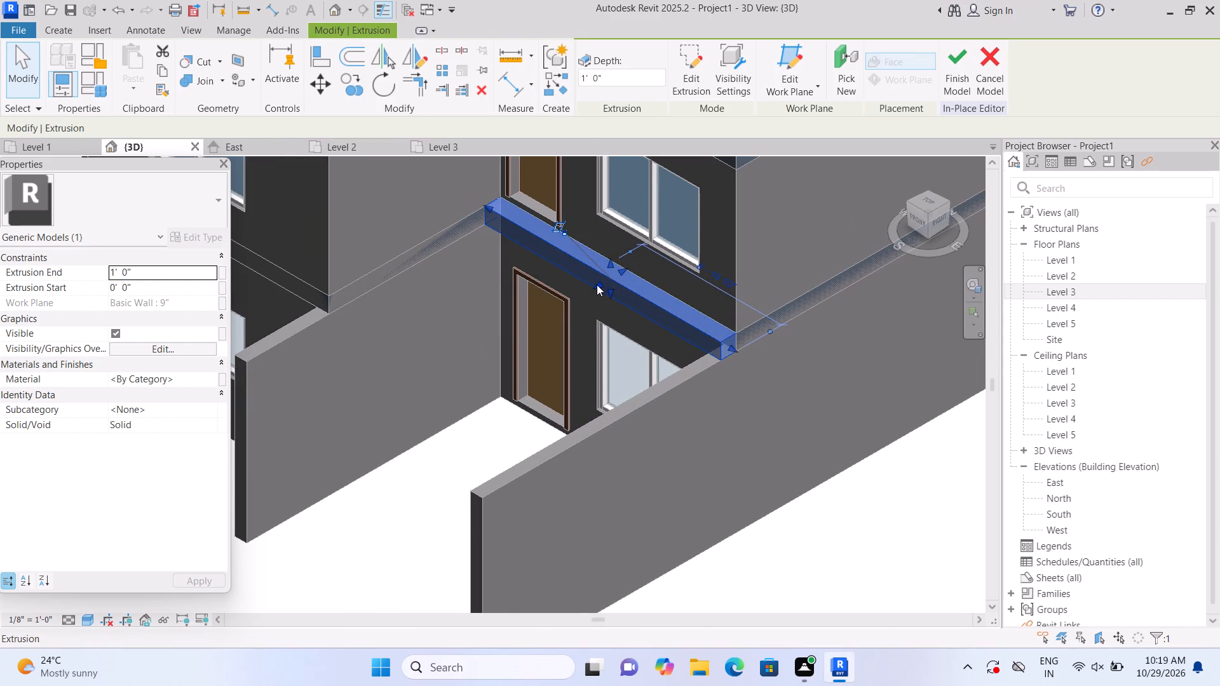
pyautogui.moveTo(597, 285); pyautogui.dragTo(526, 319)
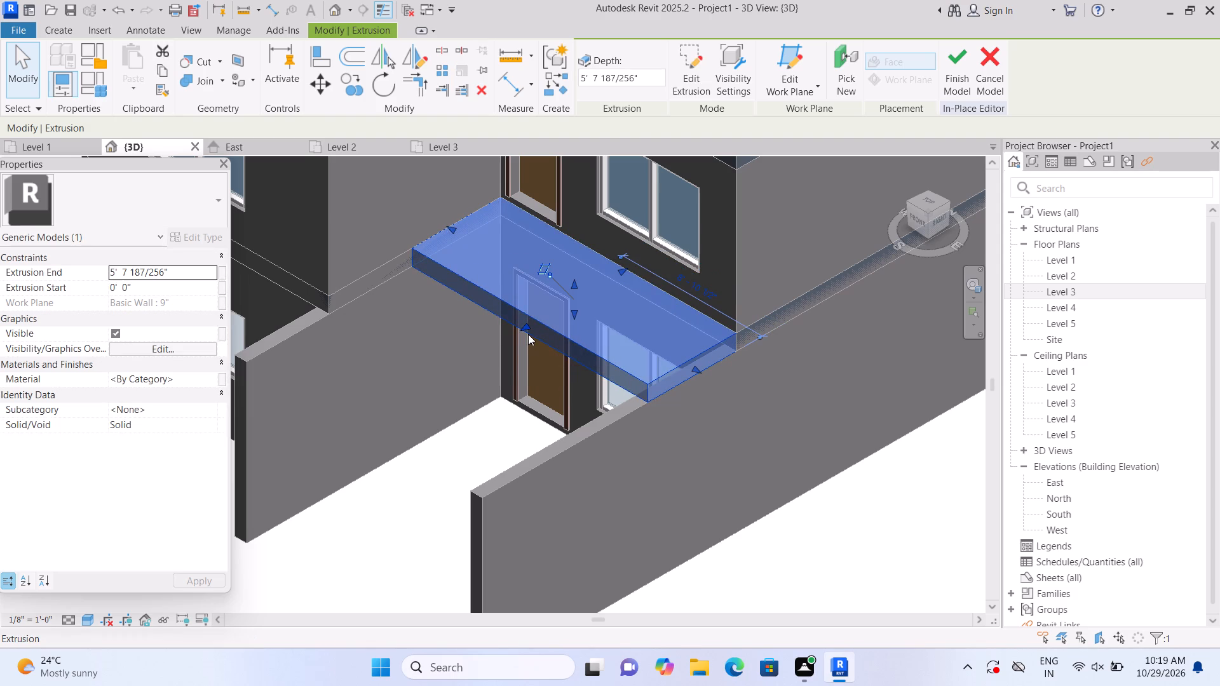
pyautogui.moveTo(527, 327); pyautogui.dragTo(509, 332)
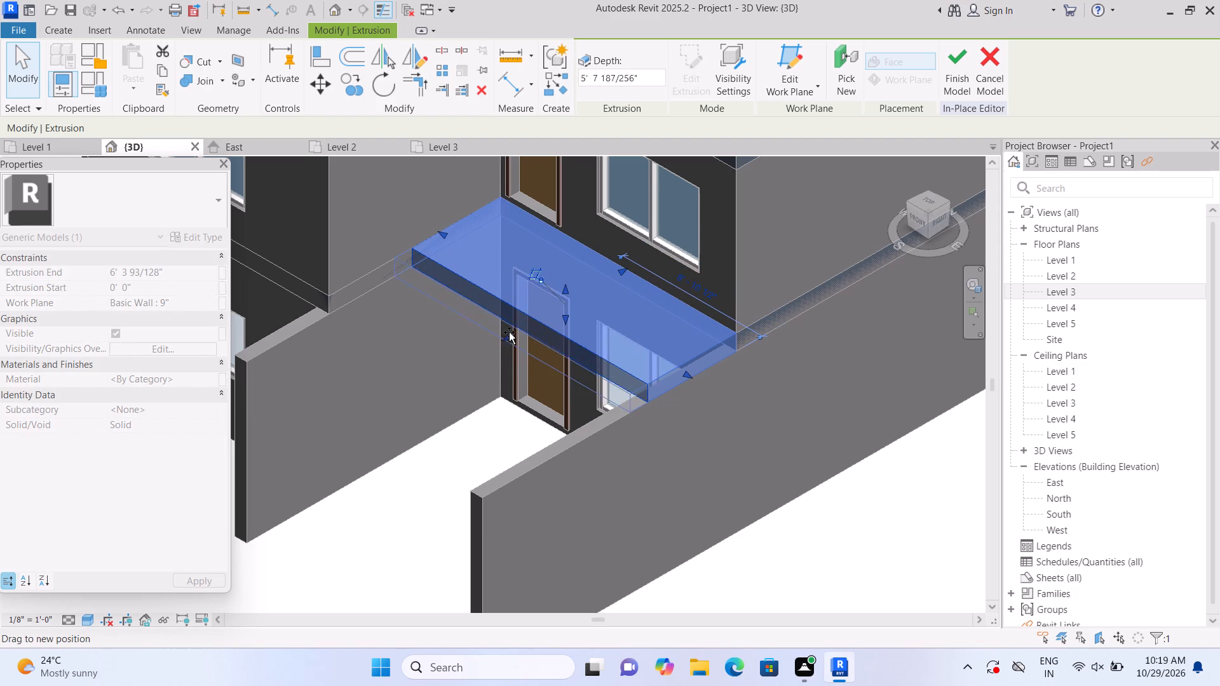
pyautogui.moveTo(509, 332); pyautogui.dragTo(506, 333)
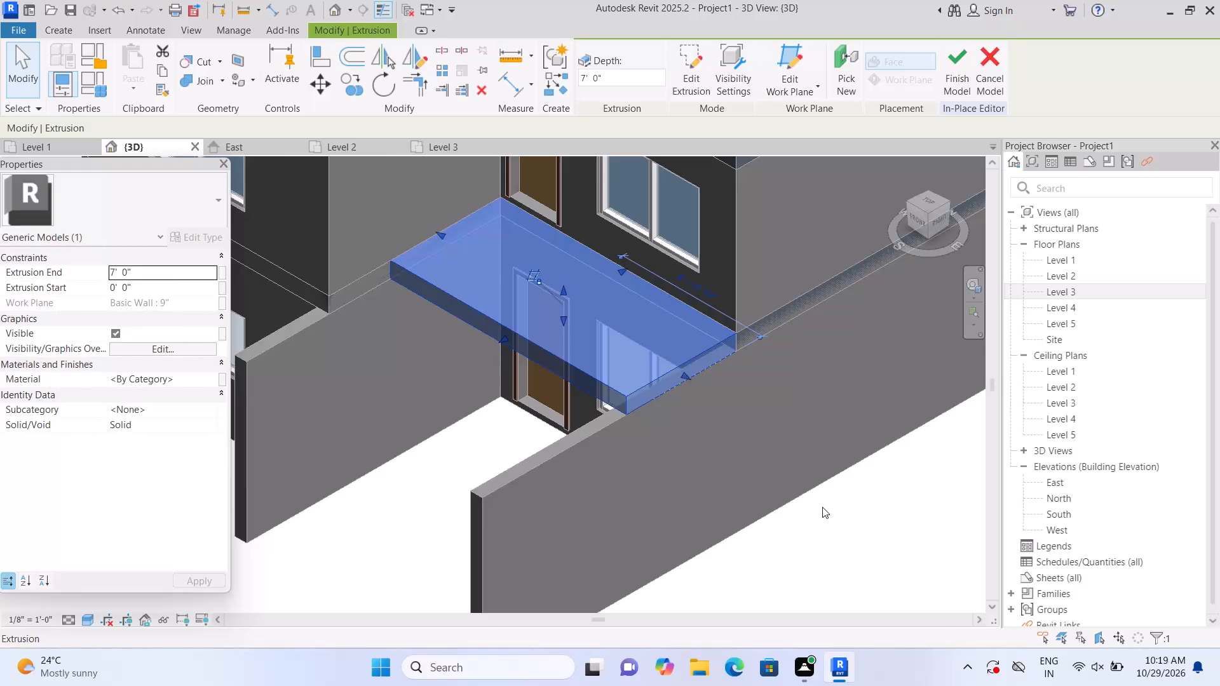
pyautogui.click(822, 507)
pyautogui.scroll(-4, 825, 506)
pyautogui.moveTo(840, 514); pyautogui.dragTo(685, 499, button='middle')
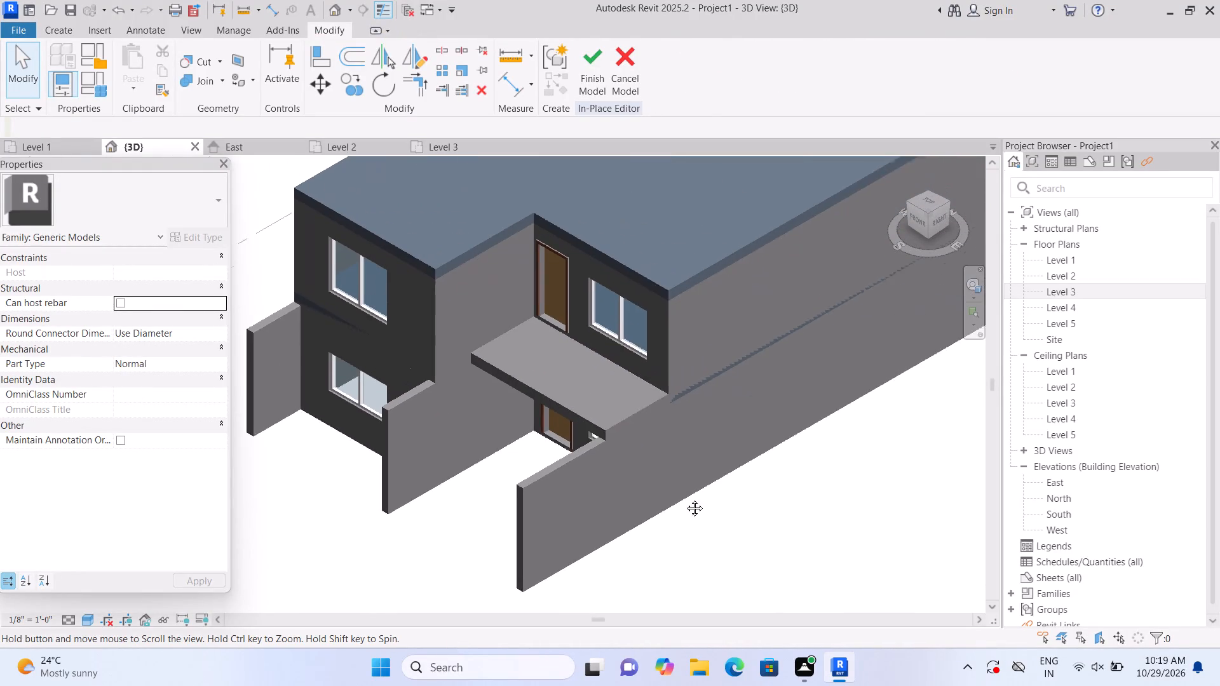
pyautogui.moveTo(685, 499); pyautogui.dragTo(665, 495, button='middle')
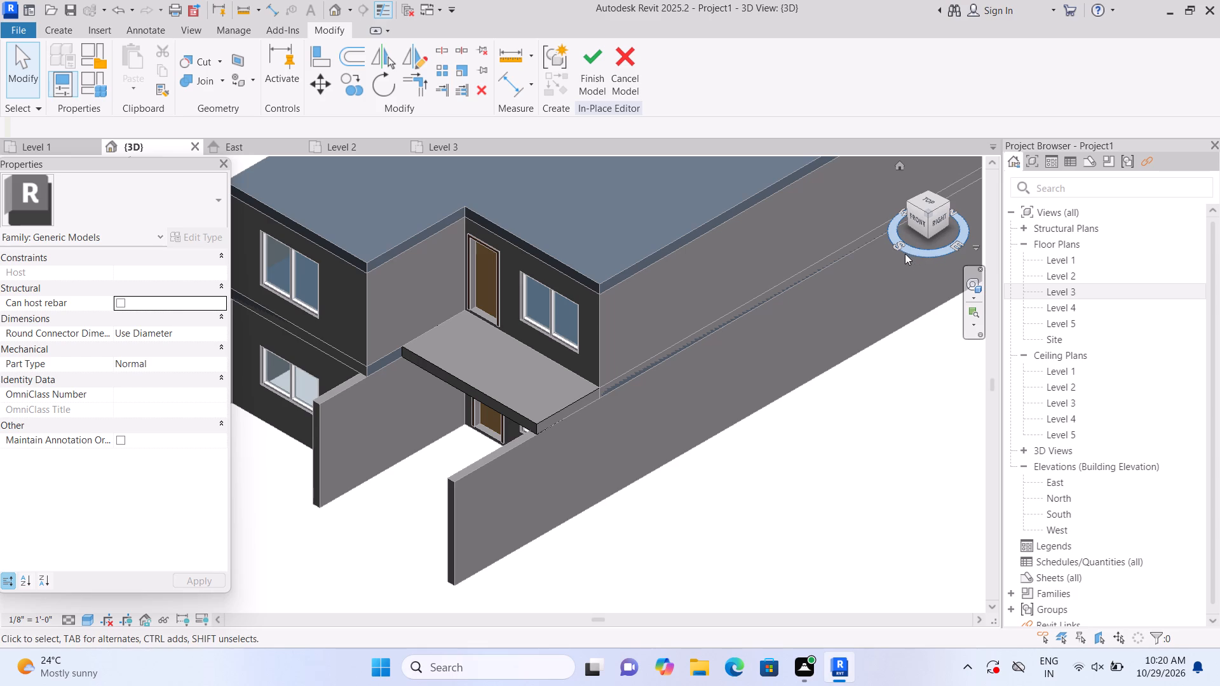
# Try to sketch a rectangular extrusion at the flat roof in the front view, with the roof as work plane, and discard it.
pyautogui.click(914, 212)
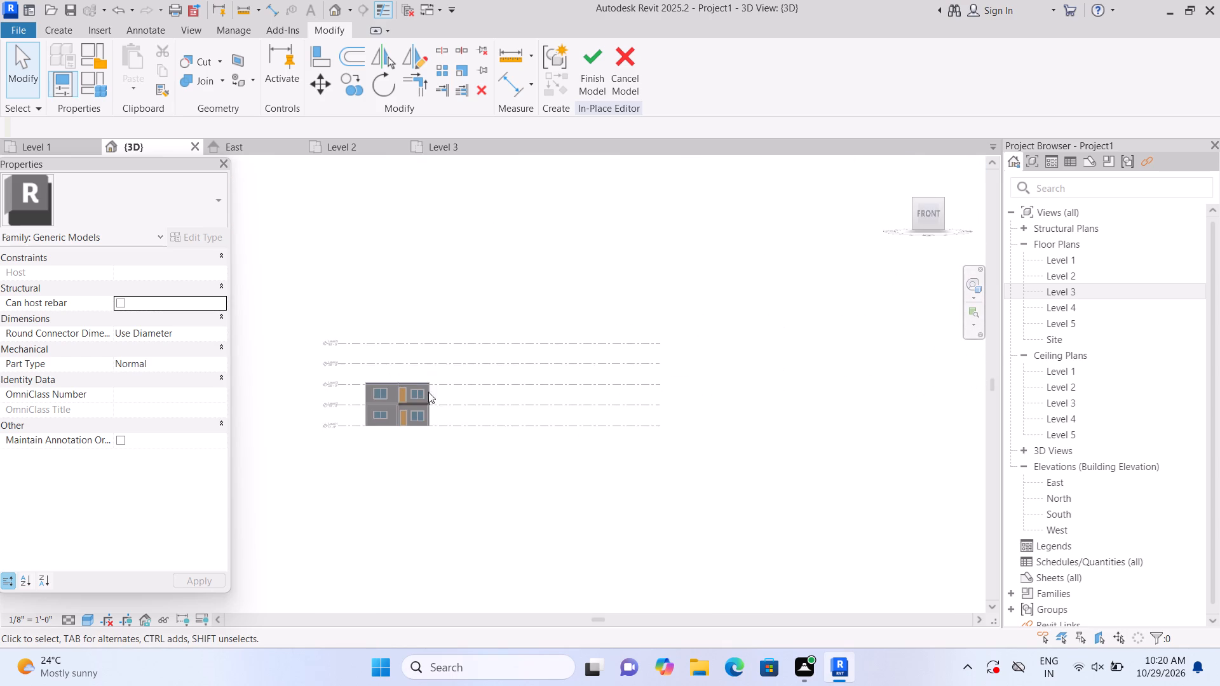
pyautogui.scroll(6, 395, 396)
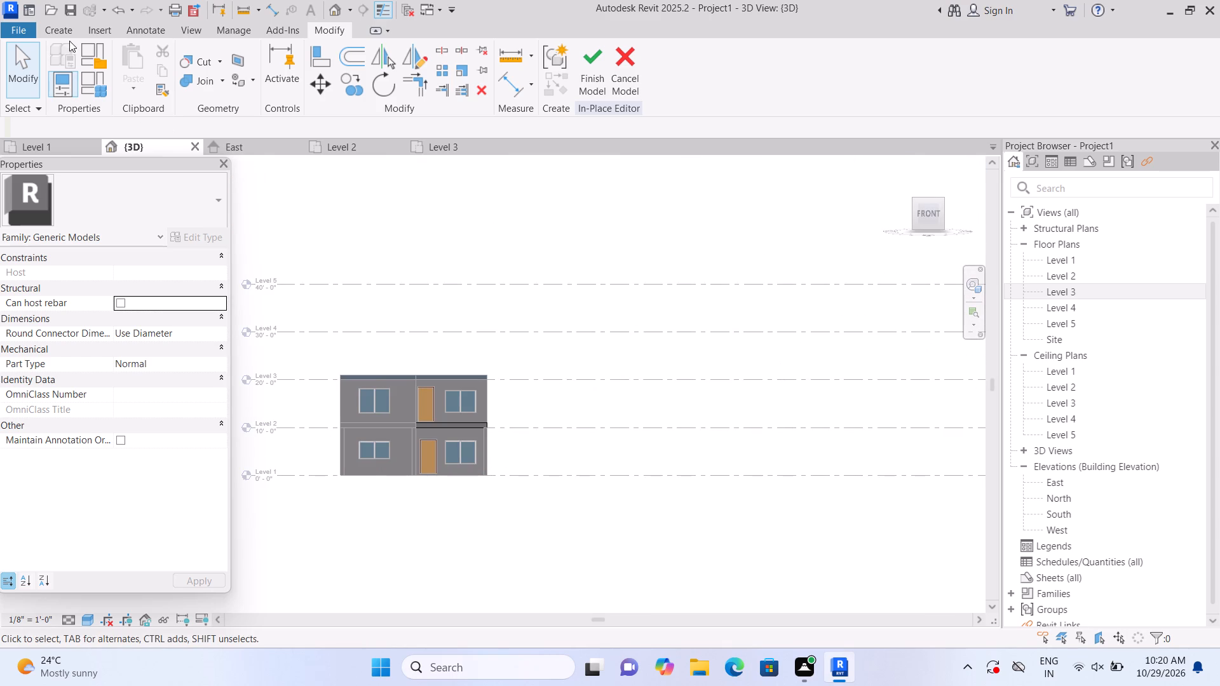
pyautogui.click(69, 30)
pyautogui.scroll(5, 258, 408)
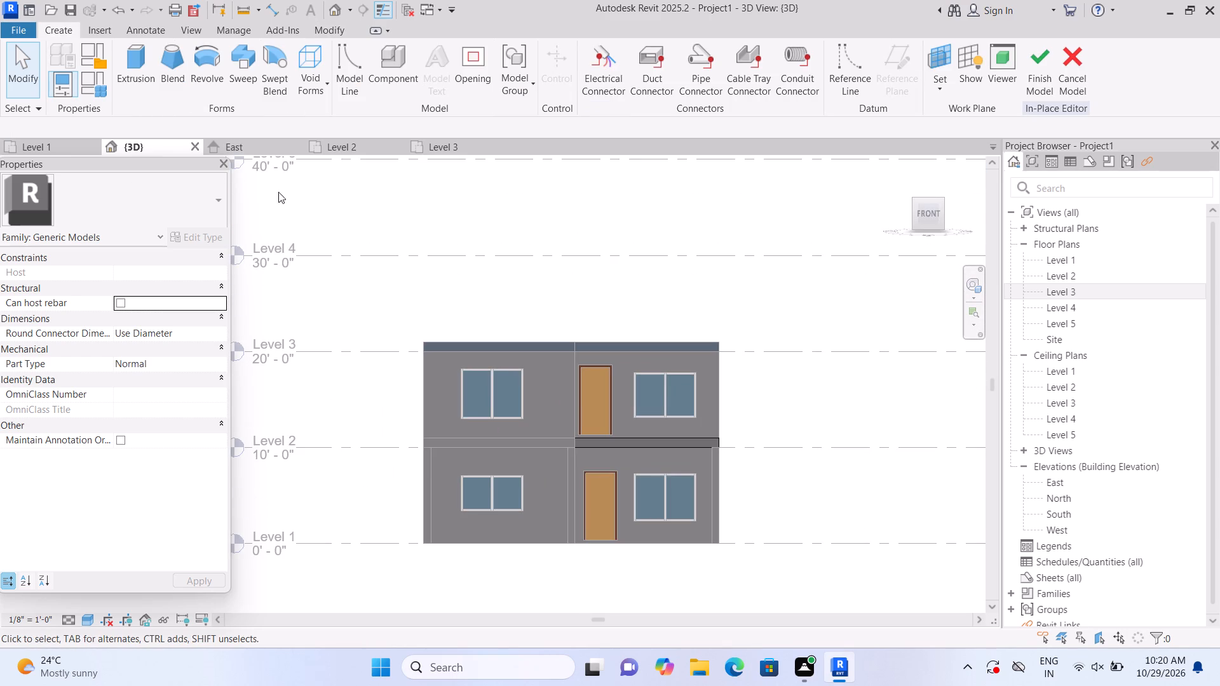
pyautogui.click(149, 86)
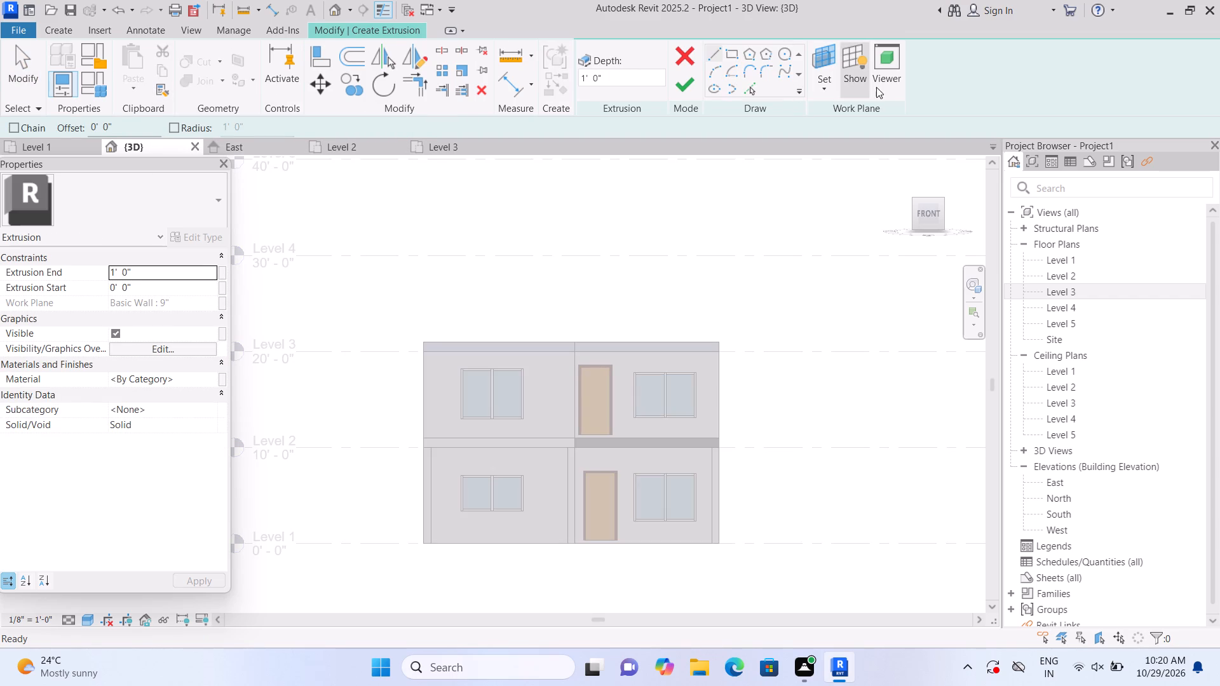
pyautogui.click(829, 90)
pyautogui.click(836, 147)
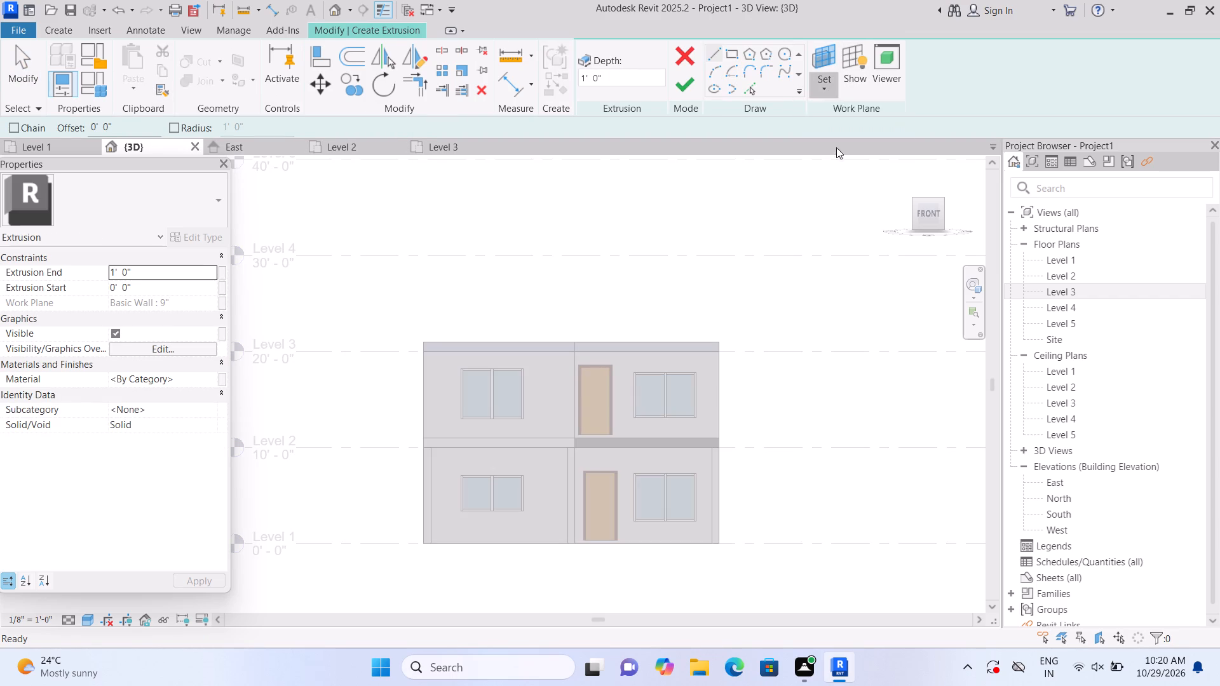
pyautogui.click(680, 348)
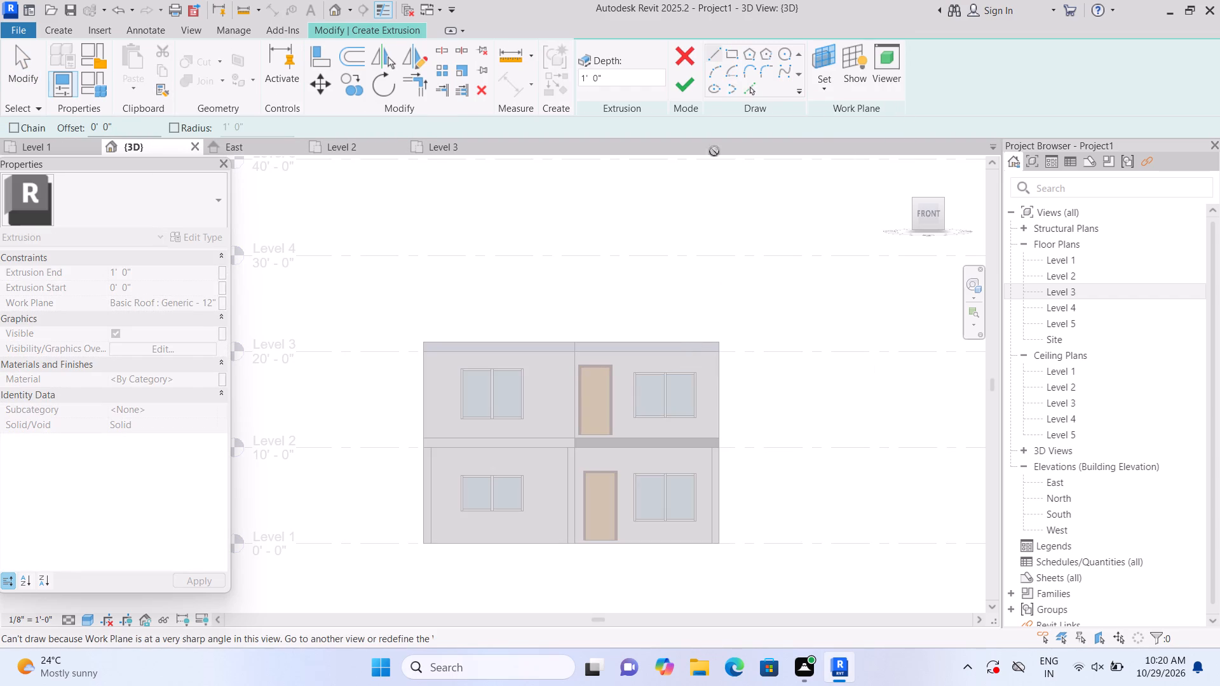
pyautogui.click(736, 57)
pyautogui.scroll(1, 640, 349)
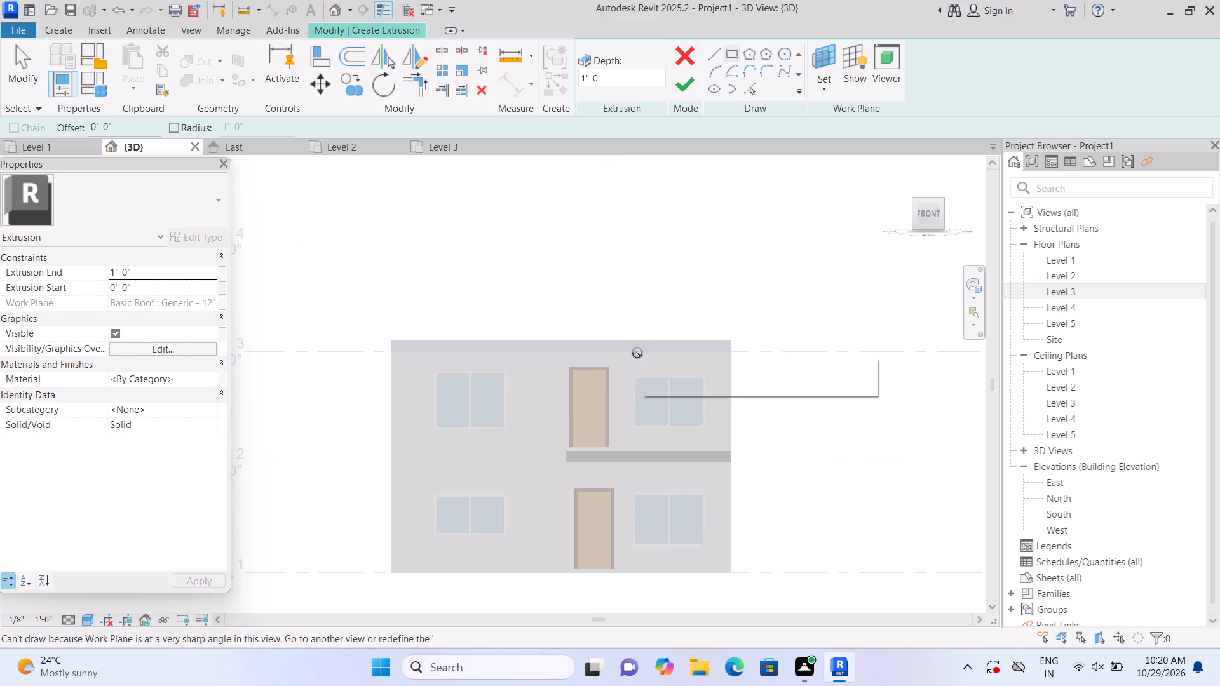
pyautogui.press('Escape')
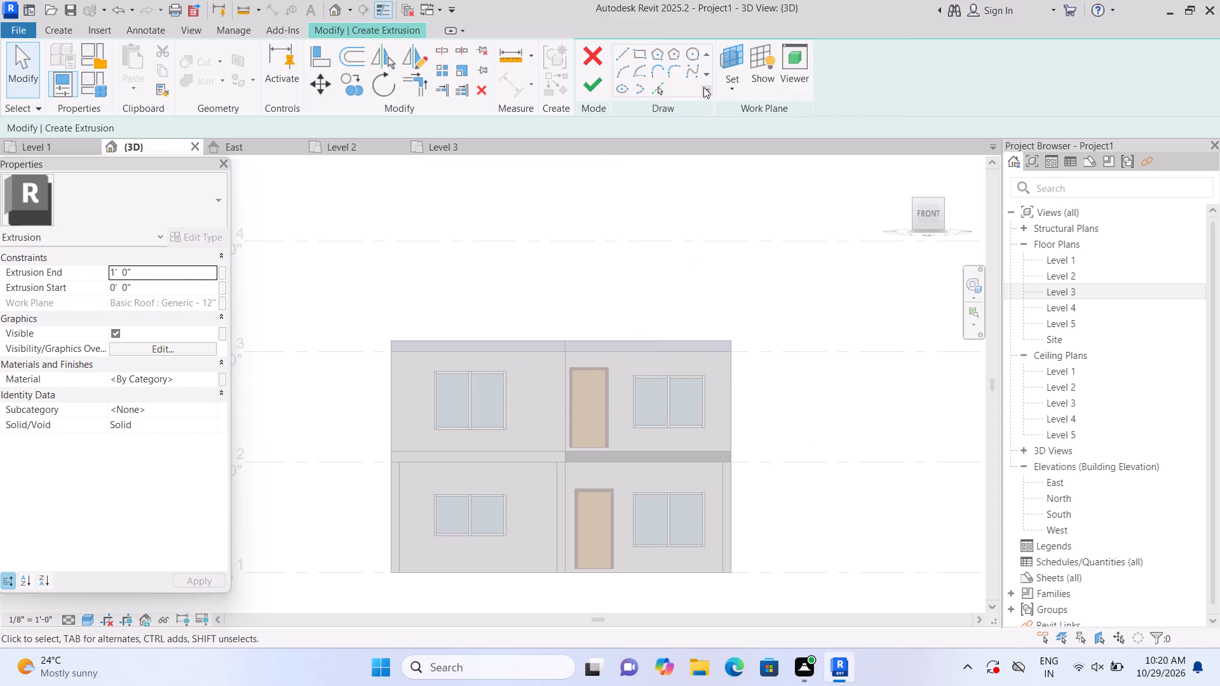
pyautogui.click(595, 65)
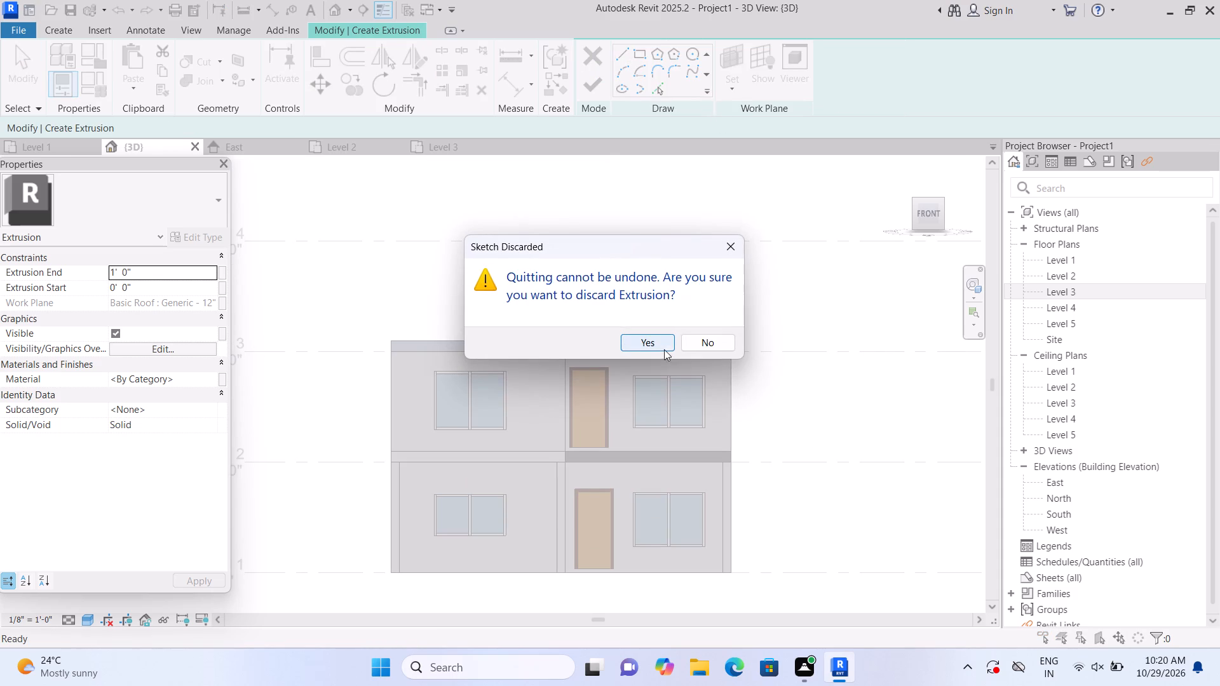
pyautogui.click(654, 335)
# Extrude a 15' wide, 1' high rectangular band 1' 0" deep along the flat roof's edge above the upper door, with the roof as work plane.
pyautogui.scroll(1, 535, 212)
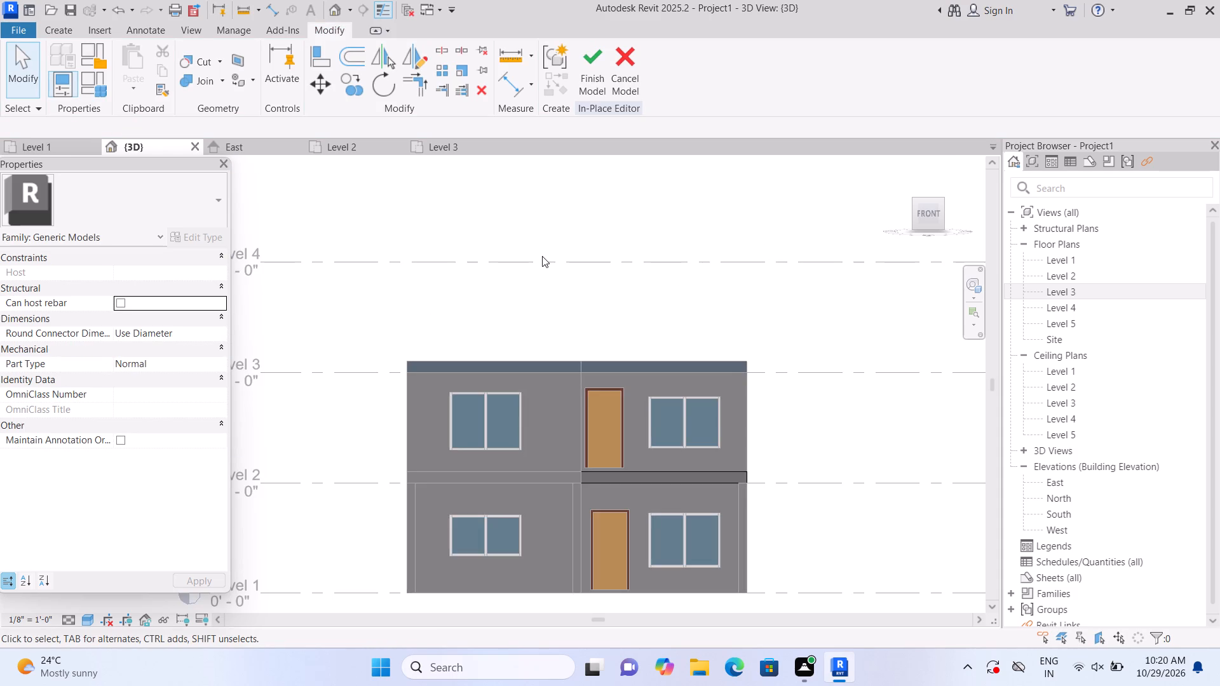
pyautogui.scroll(-3, 542, 256)
pyautogui.scroll(1, 295, 140)
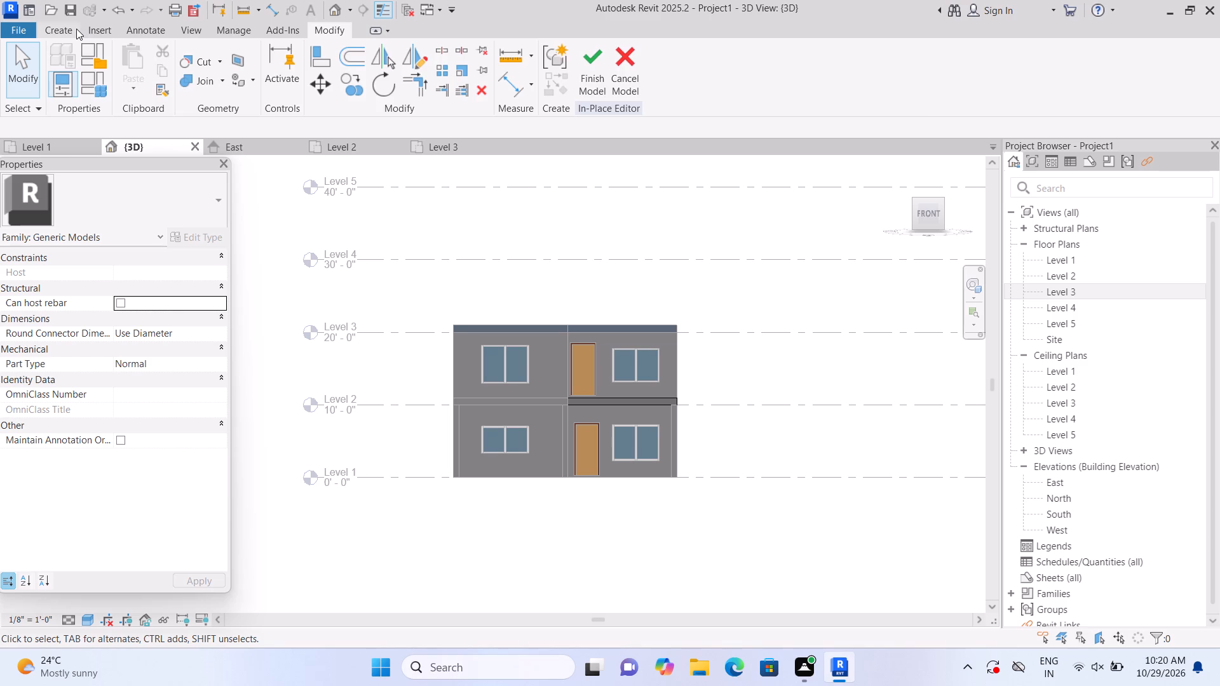
pyautogui.click(76, 29)
pyautogui.click(150, 76)
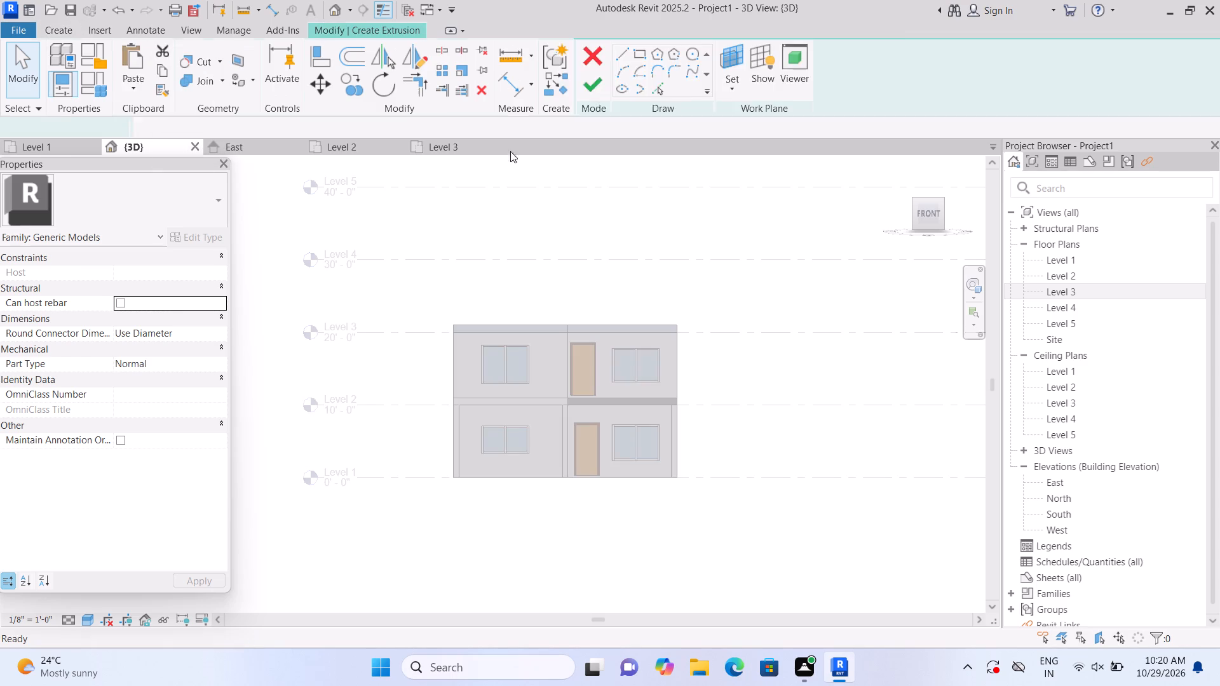
pyautogui.click(820, 83)
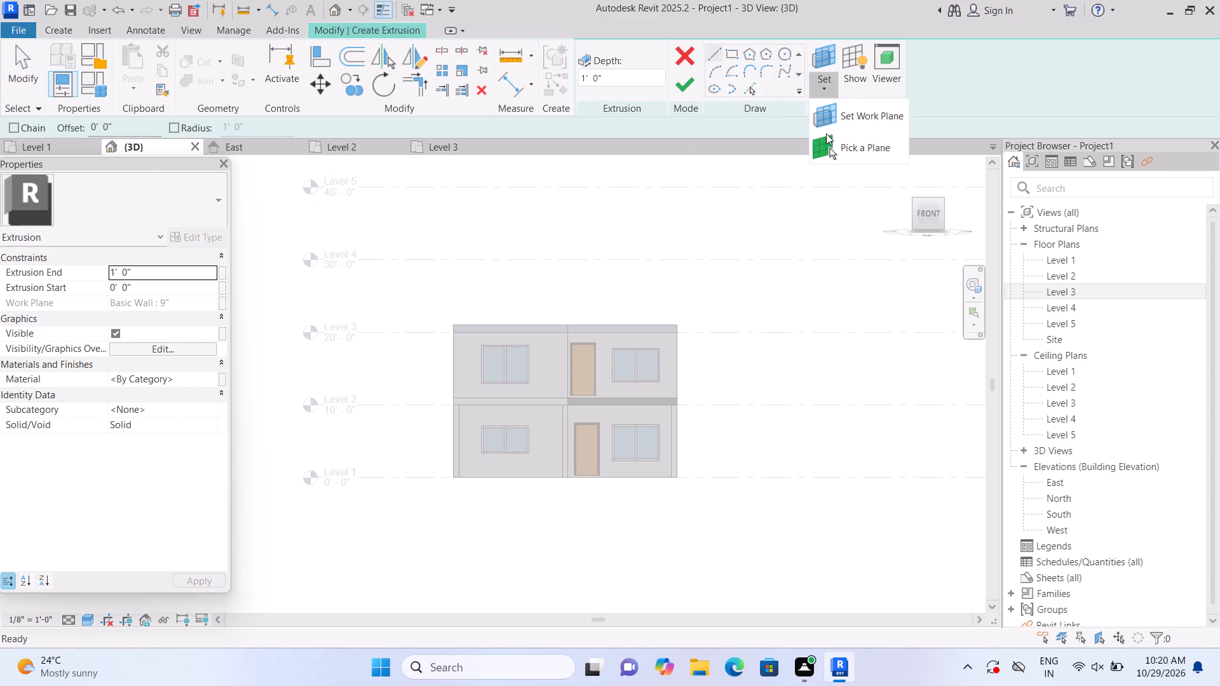
pyautogui.click(827, 133)
pyautogui.scroll(3, 591, 334)
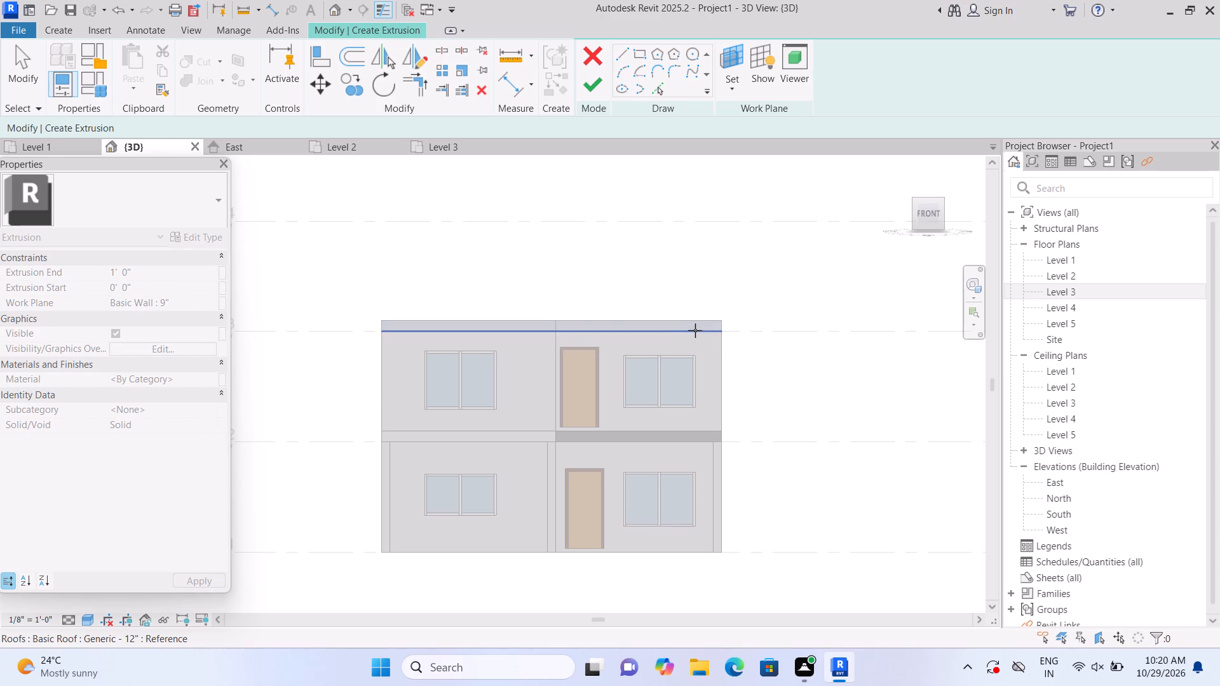
pyautogui.click(727, 325)
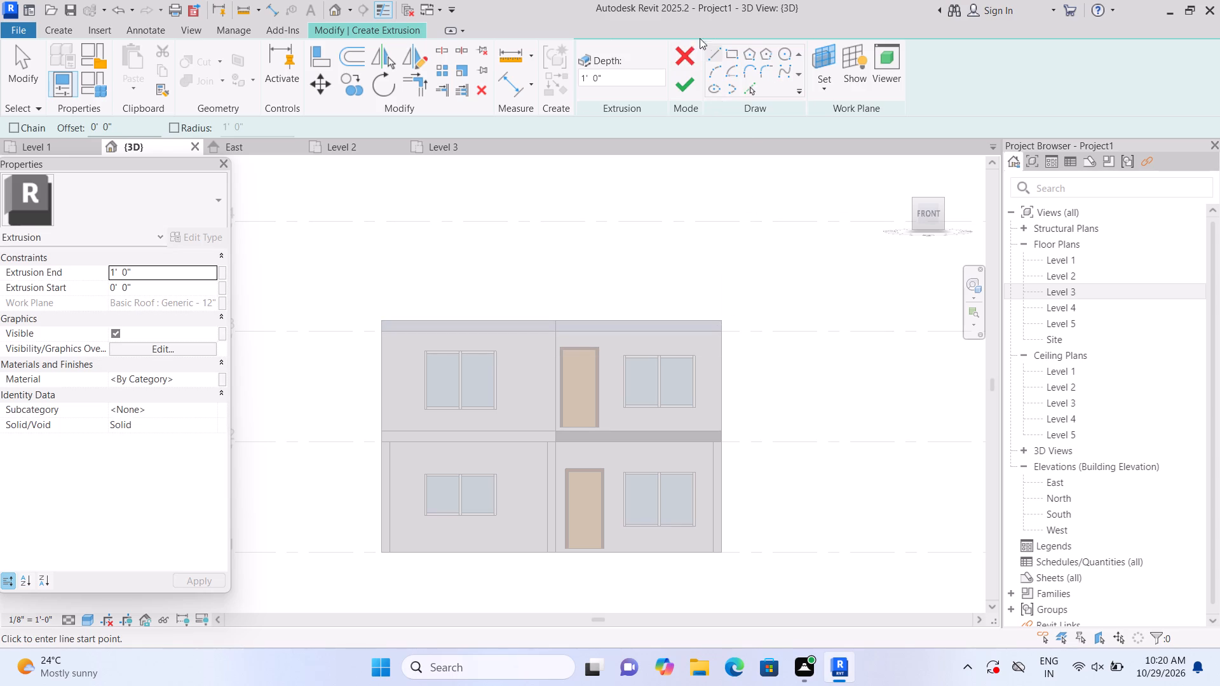
pyautogui.click(736, 51)
pyautogui.scroll(2, 574, 347)
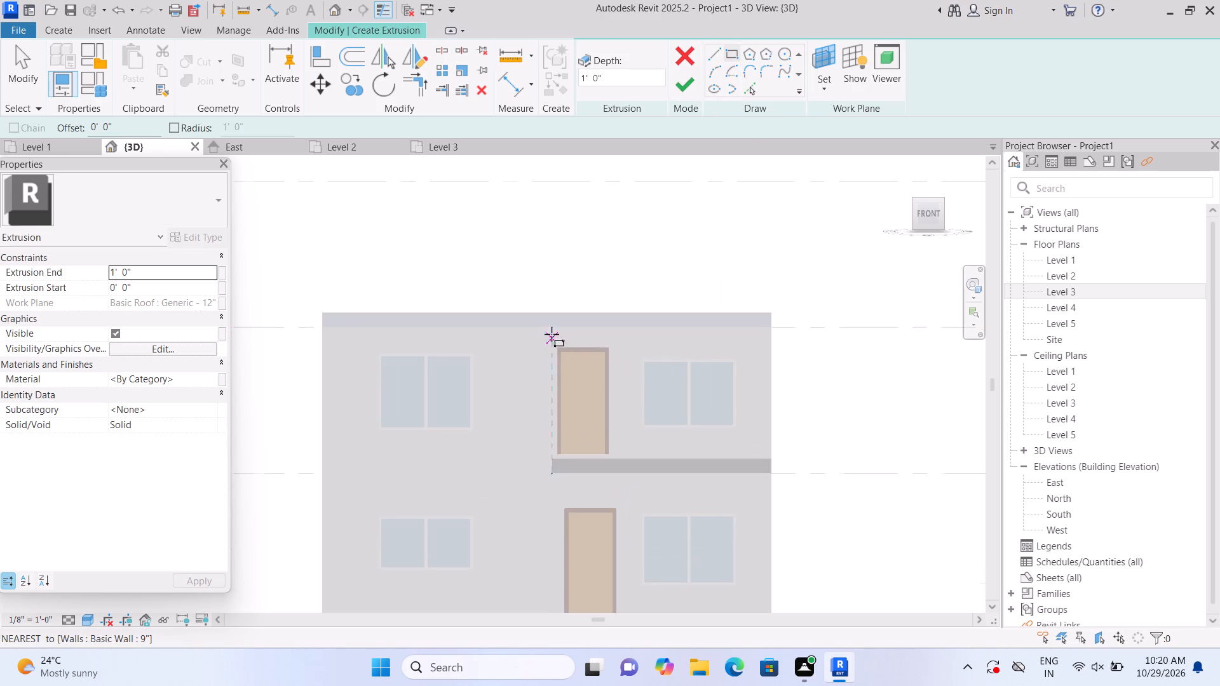
pyautogui.scroll(2, 543, 329)
pyautogui.click(550, 311)
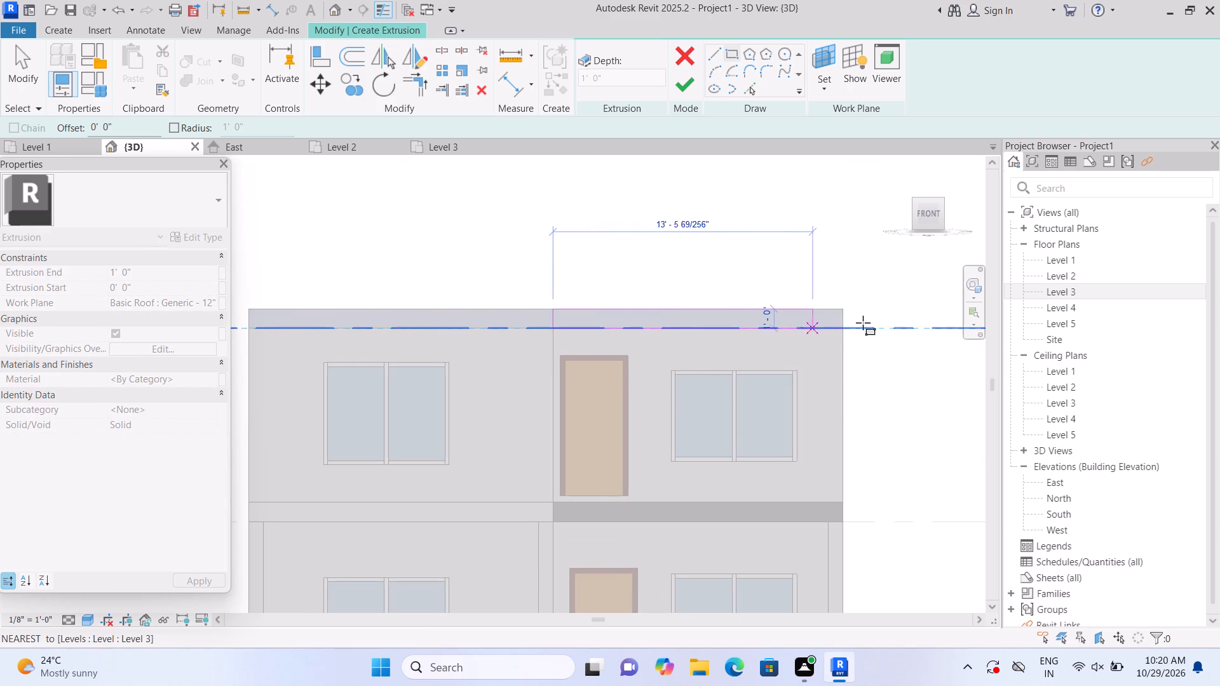
pyautogui.click(846, 325)
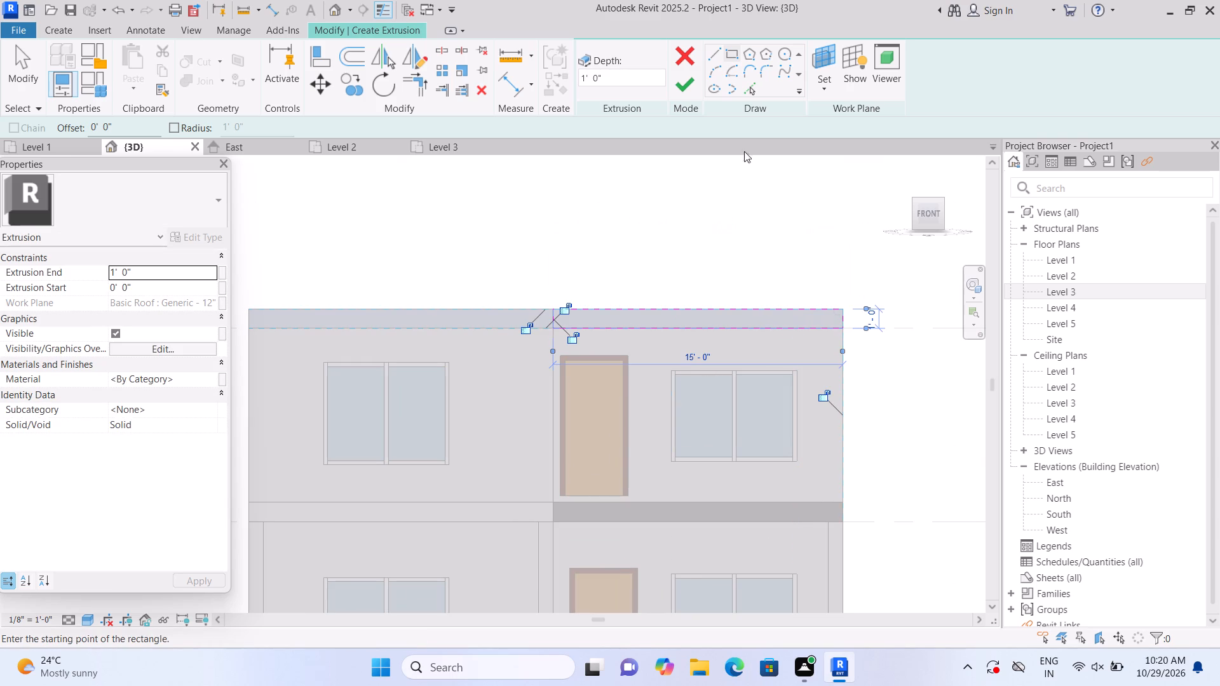
pyautogui.click(695, 84)
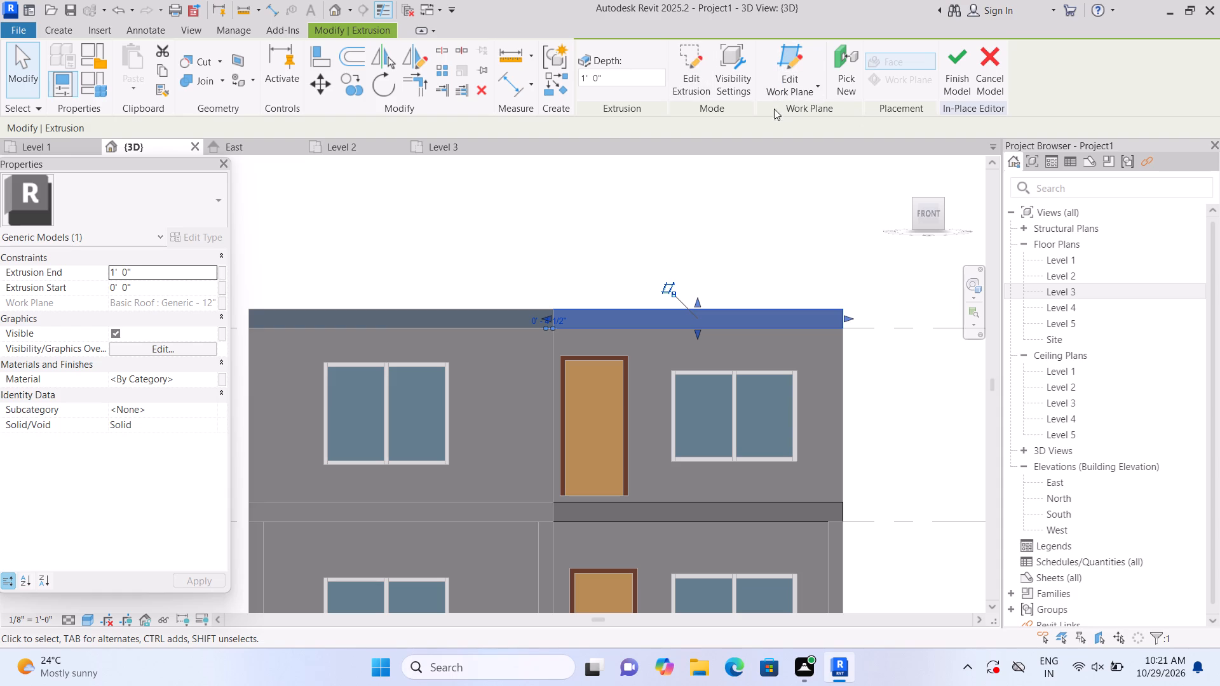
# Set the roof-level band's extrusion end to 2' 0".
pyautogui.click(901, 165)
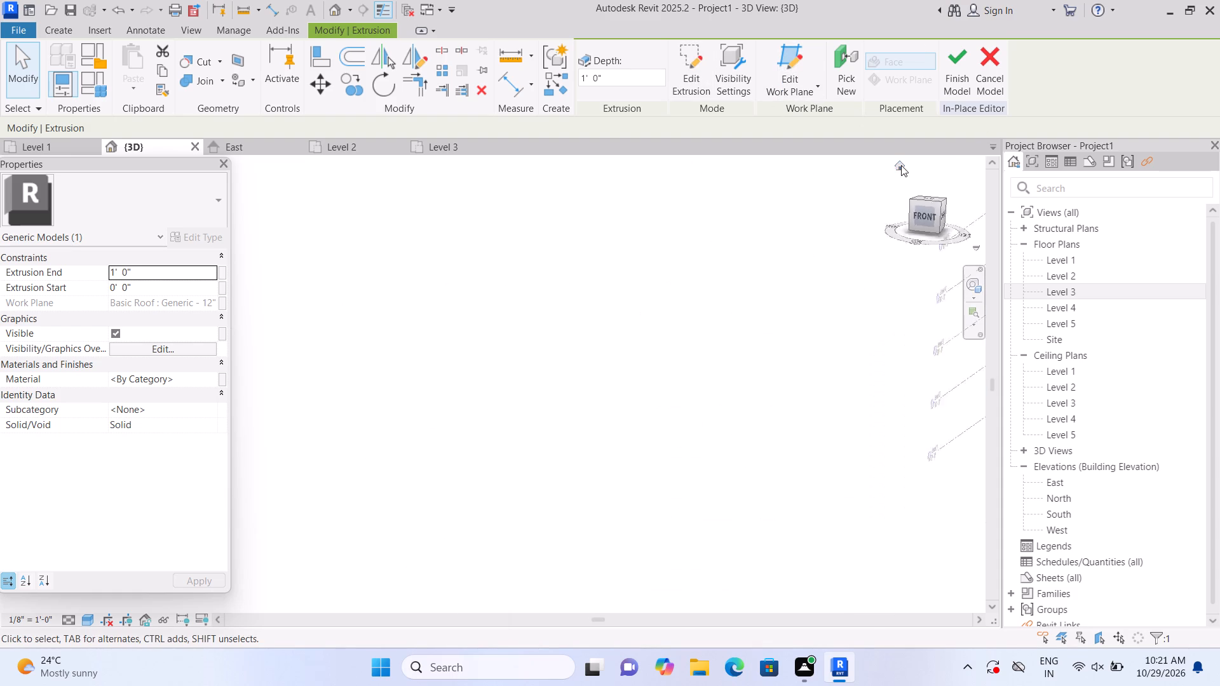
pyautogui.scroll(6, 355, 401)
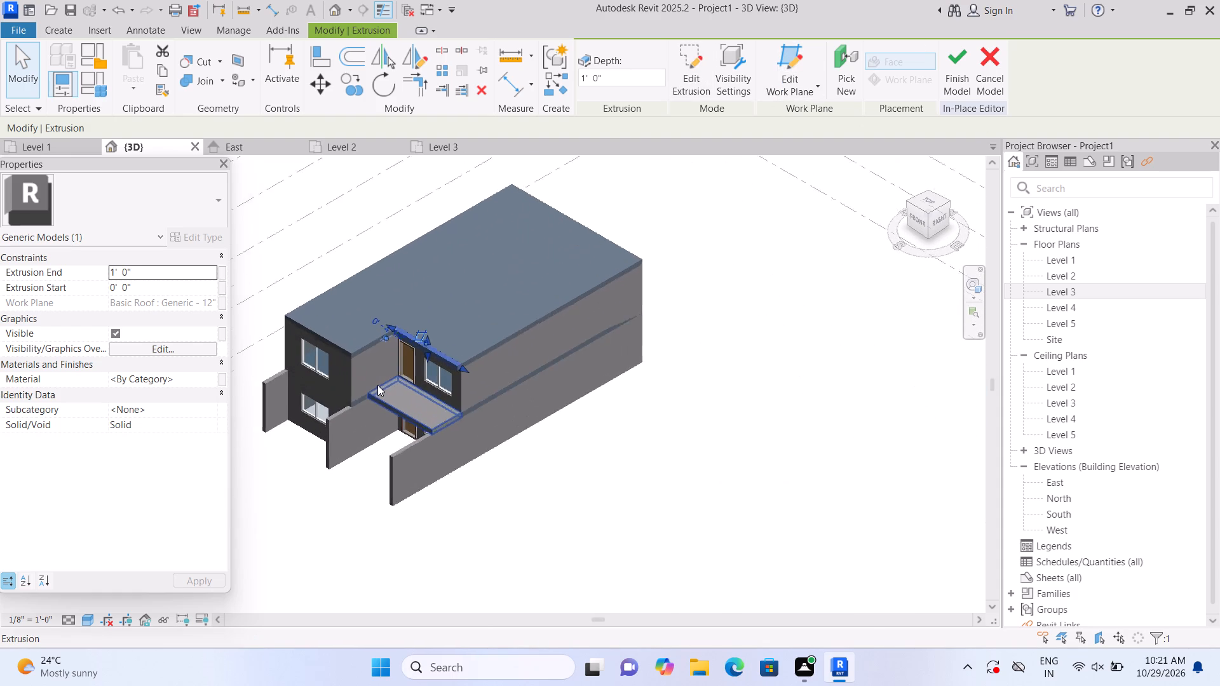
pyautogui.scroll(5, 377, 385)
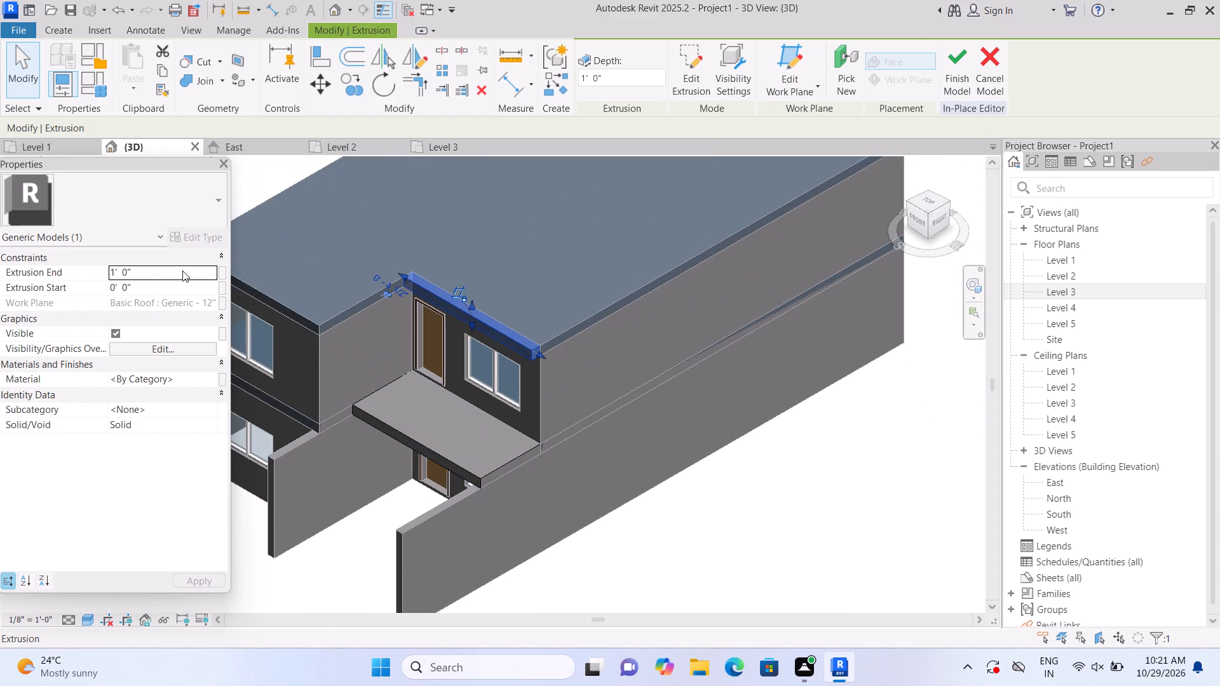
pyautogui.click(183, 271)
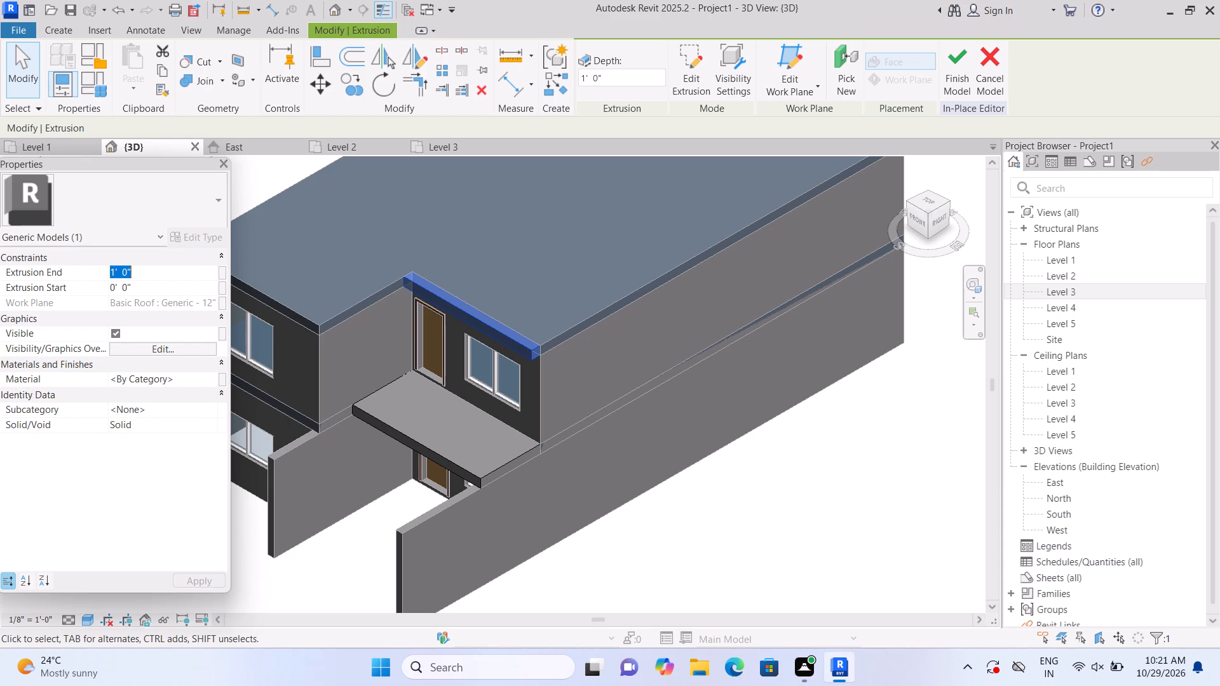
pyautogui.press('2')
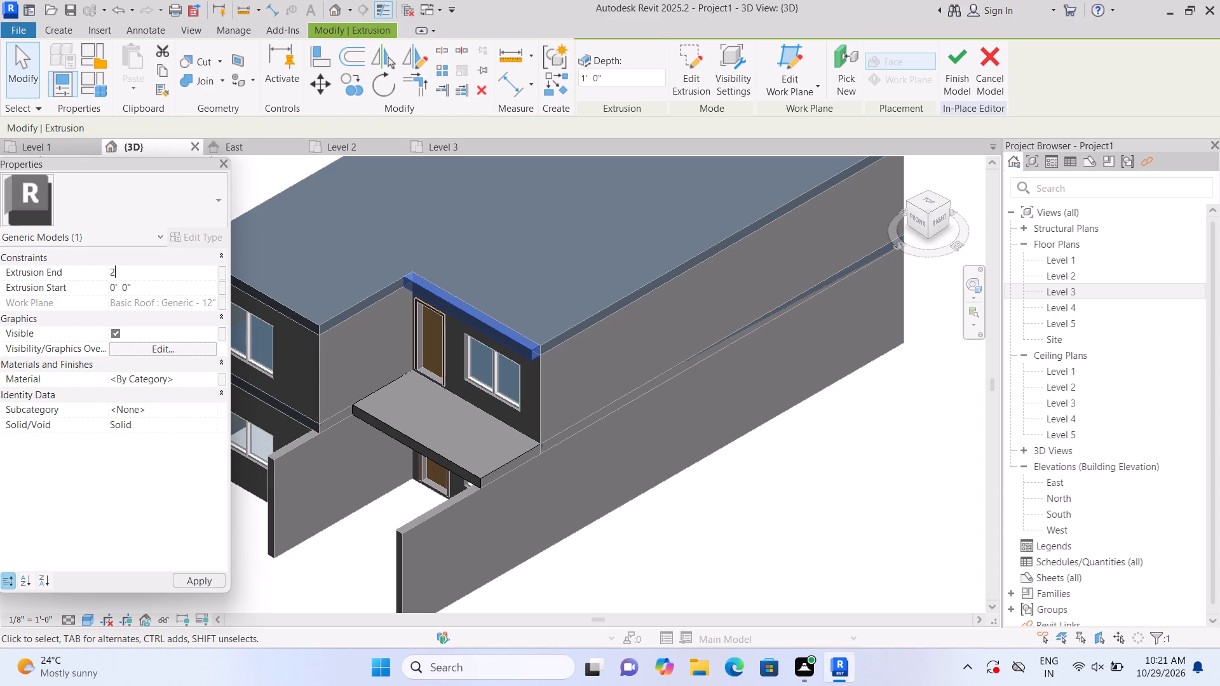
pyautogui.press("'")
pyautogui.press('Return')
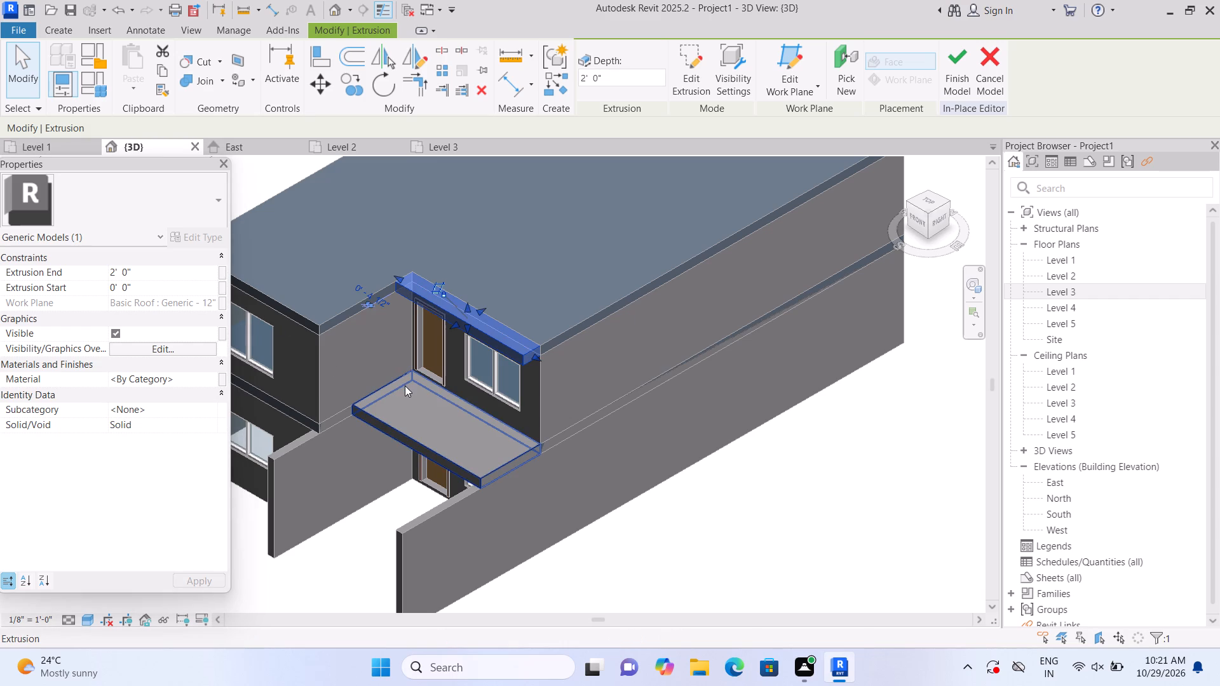
# Stretch the roof-level band outward from the facade to a depth of 7' 10" as a projecting slab.
pyautogui.scroll(2, 405, 386)
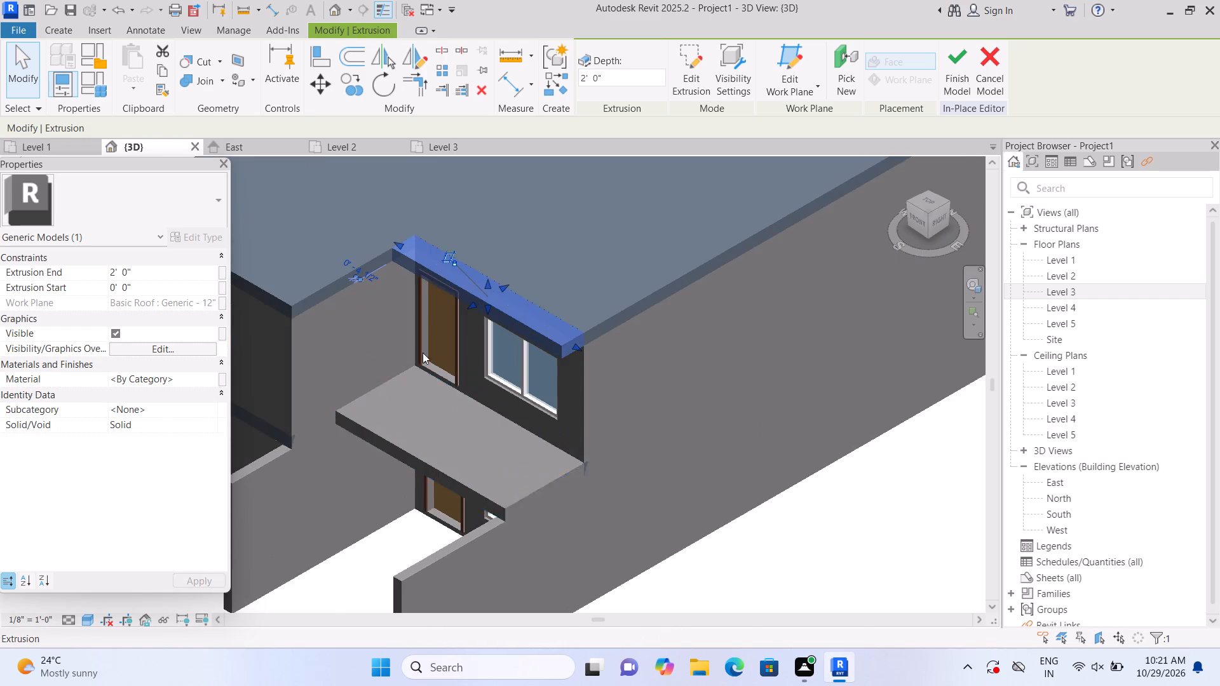
pyautogui.scroll(2, 430, 326)
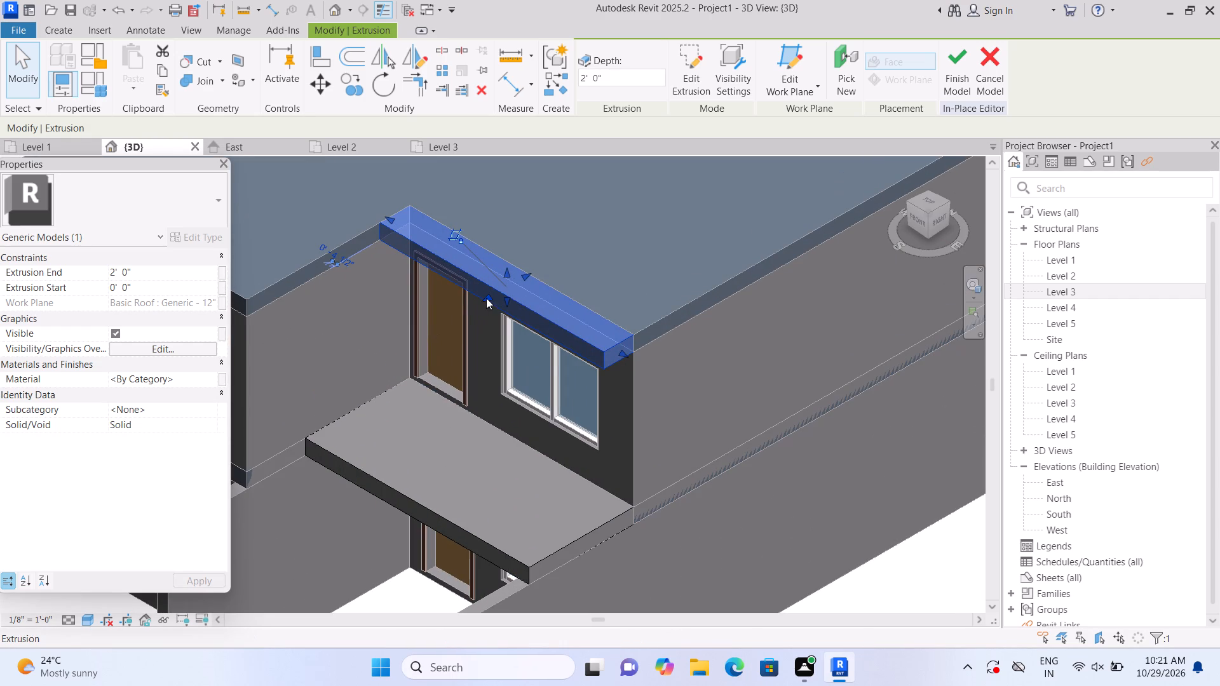
pyautogui.moveTo(486, 298); pyautogui.dragTo(414, 333)
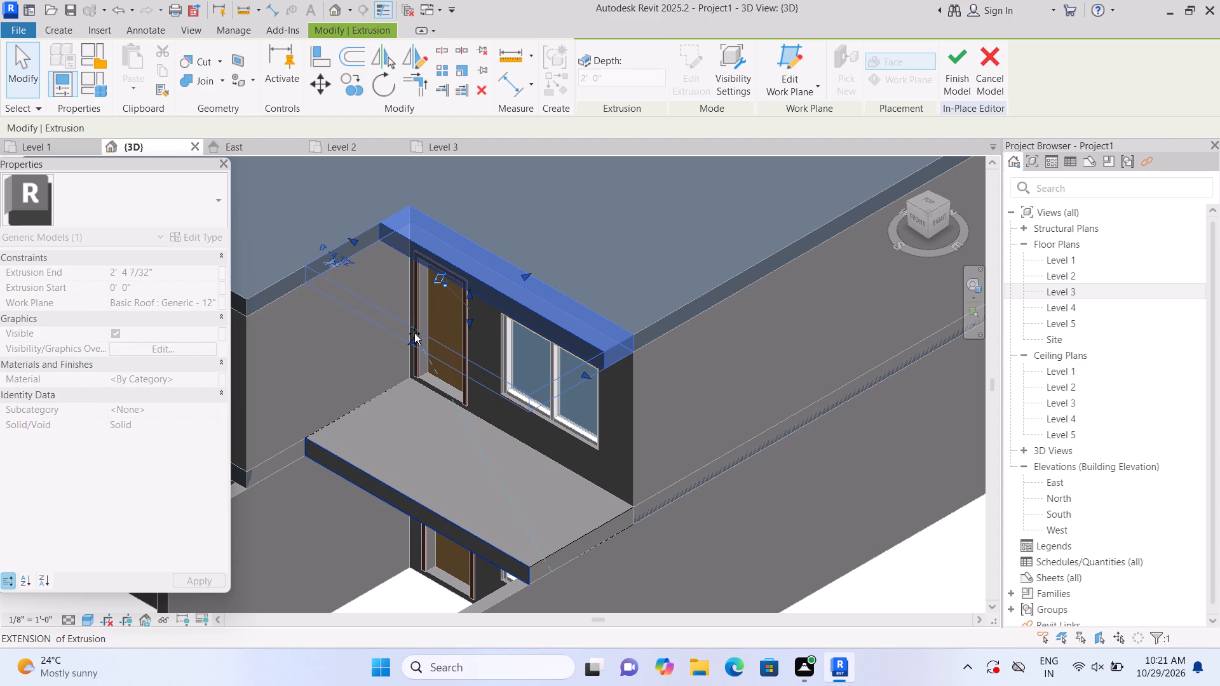
pyautogui.moveTo(414, 333); pyautogui.dragTo(400, 334)
pyautogui.click(400, 334)
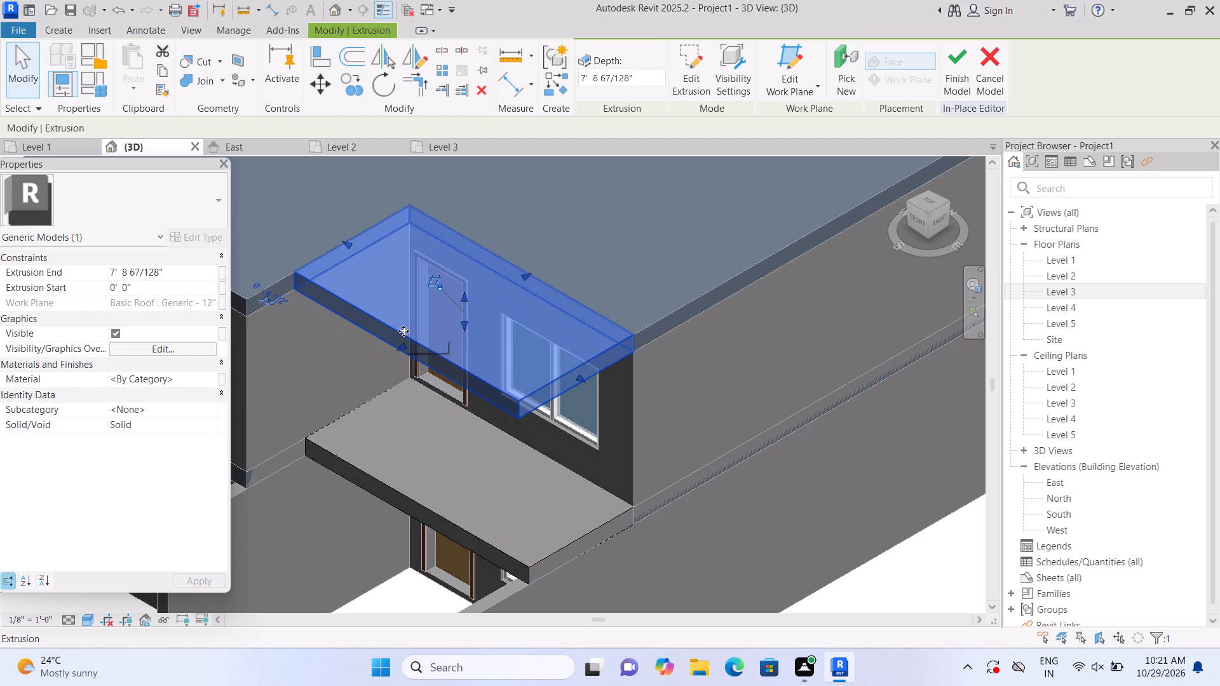
pyautogui.moveTo(400, 349); pyautogui.dragTo(382, 361)
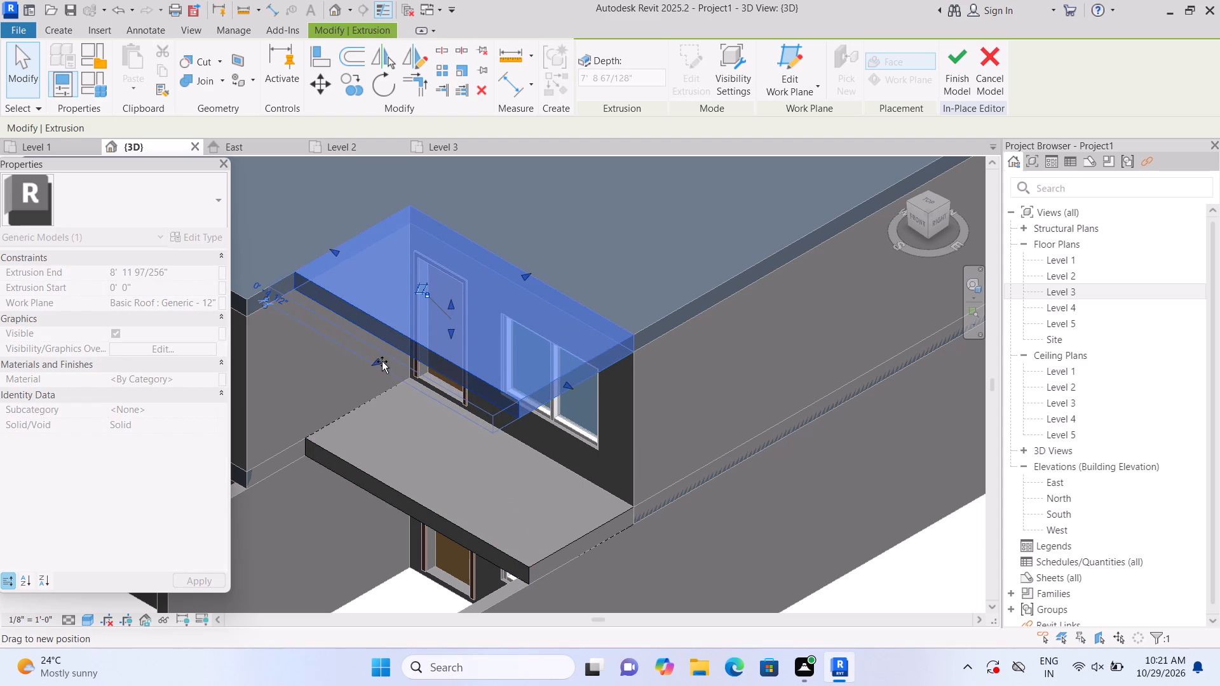
pyautogui.moveTo(382, 361); pyautogui.dragTo(407, 349)
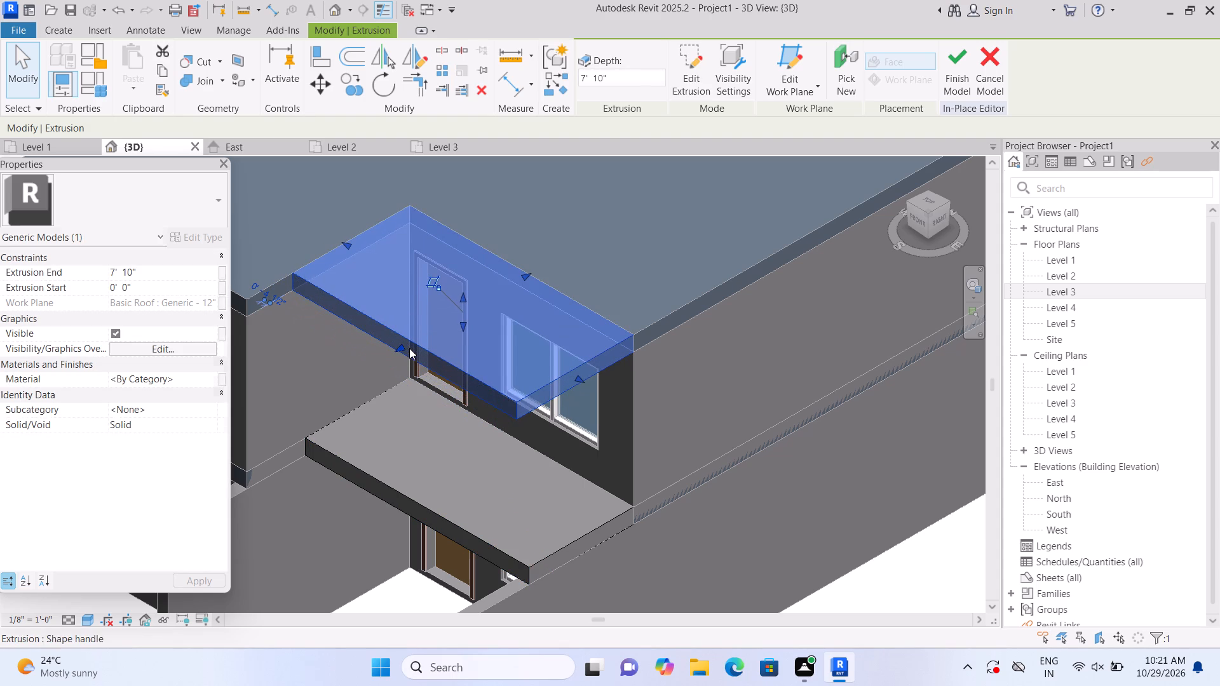
pyautogui.scroll(1, 902, 581)
pyautogui.moveTo(902, 581); pyautogui.dragTo(848, 495, button='middle')
pyautogui.click(846, 500)
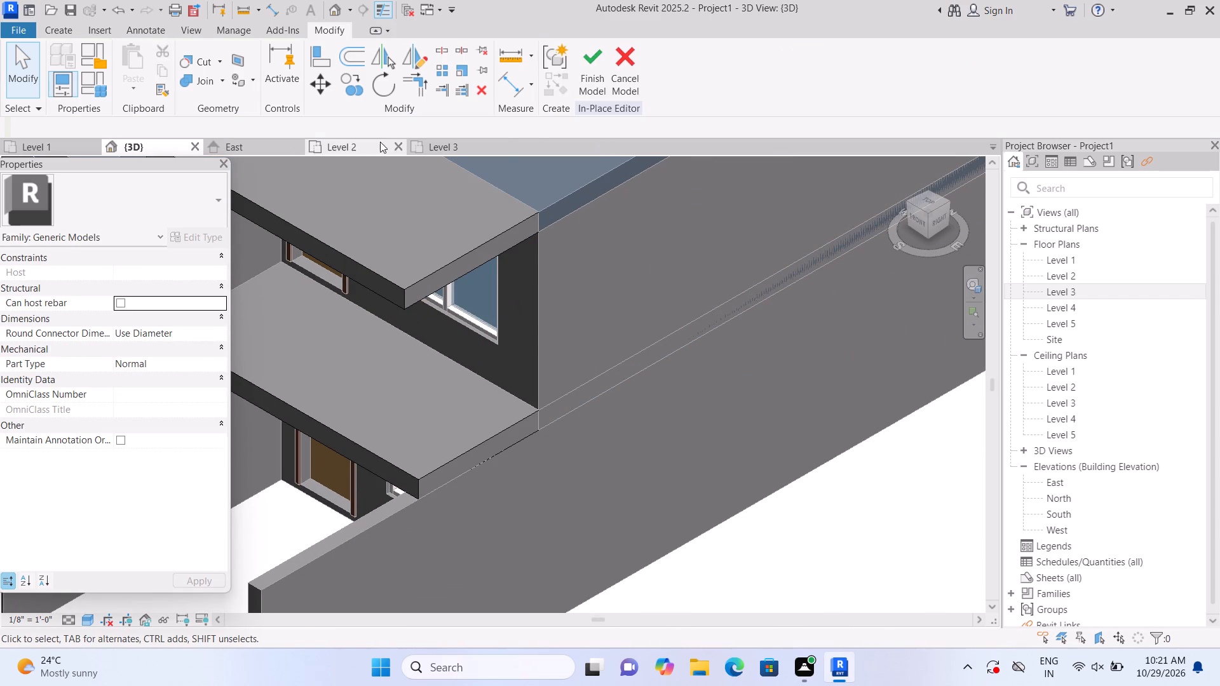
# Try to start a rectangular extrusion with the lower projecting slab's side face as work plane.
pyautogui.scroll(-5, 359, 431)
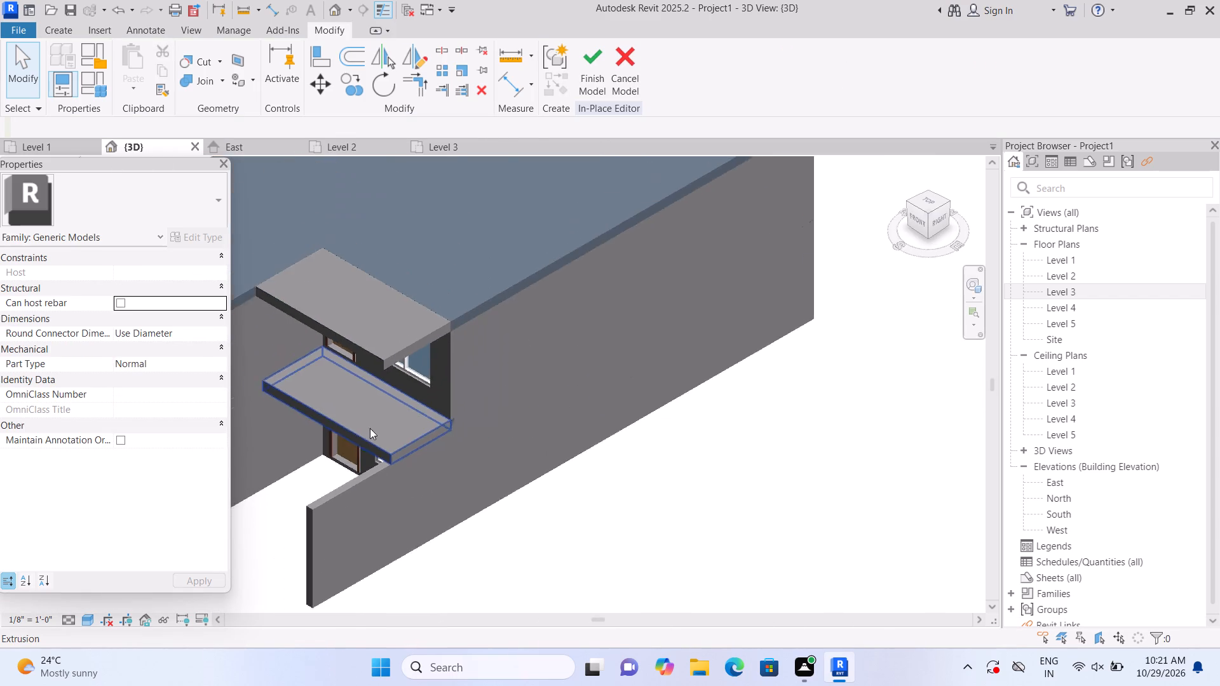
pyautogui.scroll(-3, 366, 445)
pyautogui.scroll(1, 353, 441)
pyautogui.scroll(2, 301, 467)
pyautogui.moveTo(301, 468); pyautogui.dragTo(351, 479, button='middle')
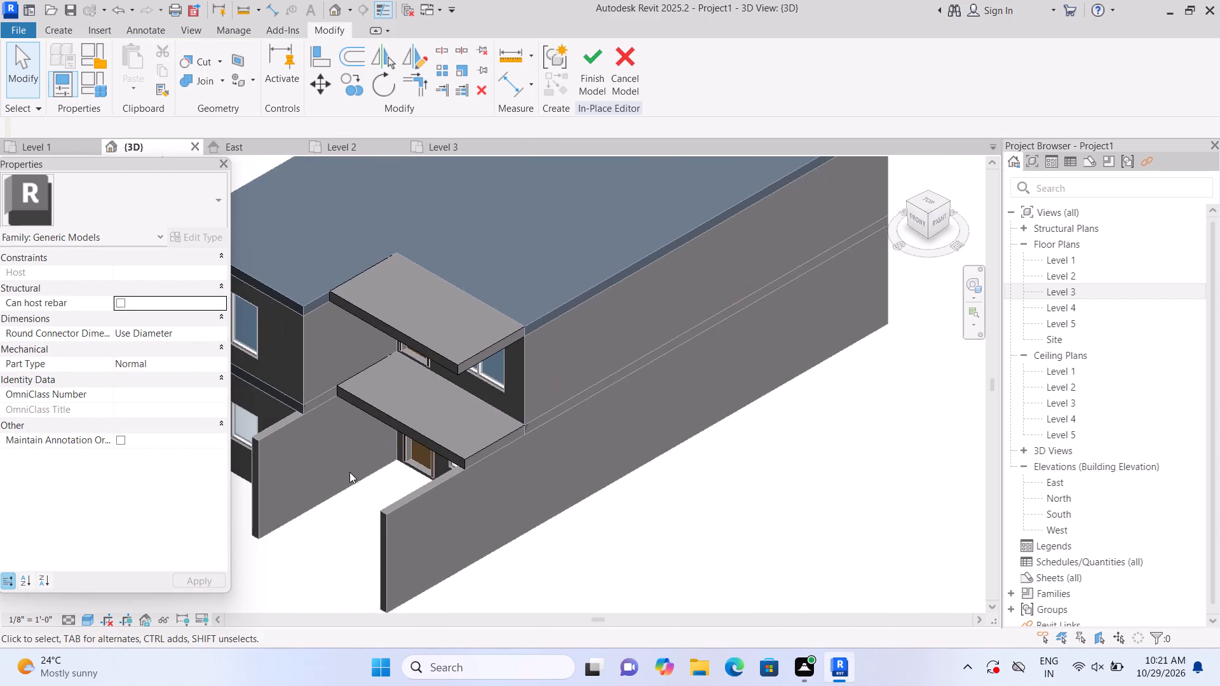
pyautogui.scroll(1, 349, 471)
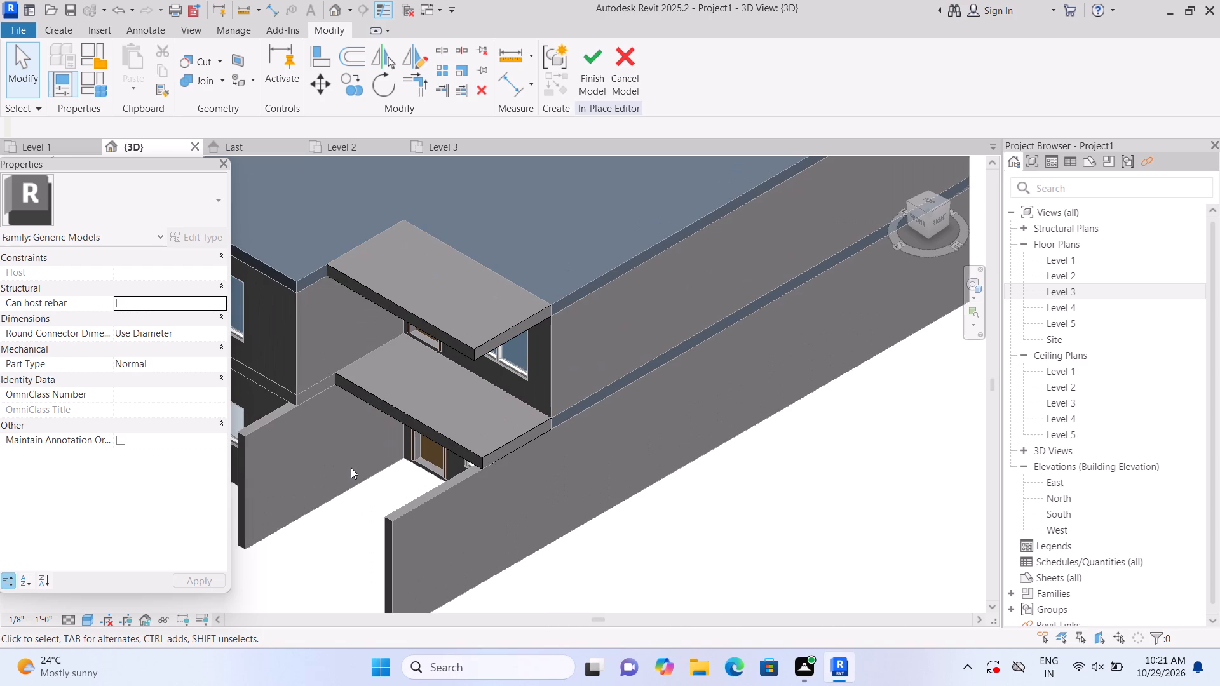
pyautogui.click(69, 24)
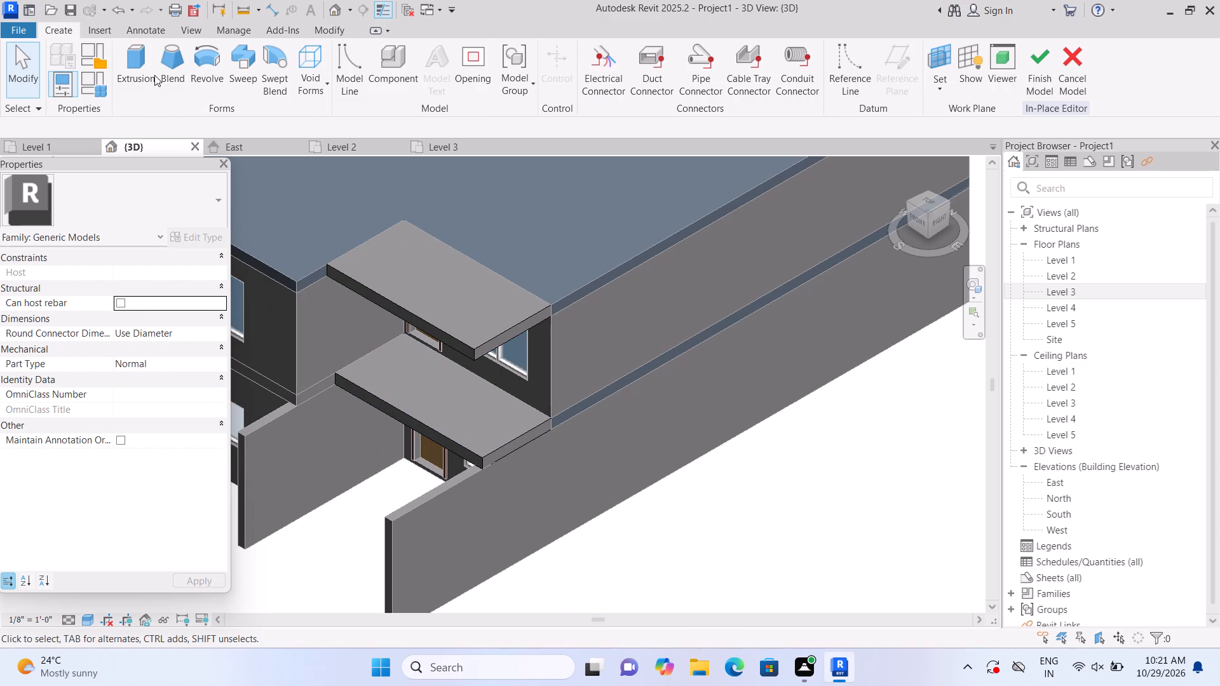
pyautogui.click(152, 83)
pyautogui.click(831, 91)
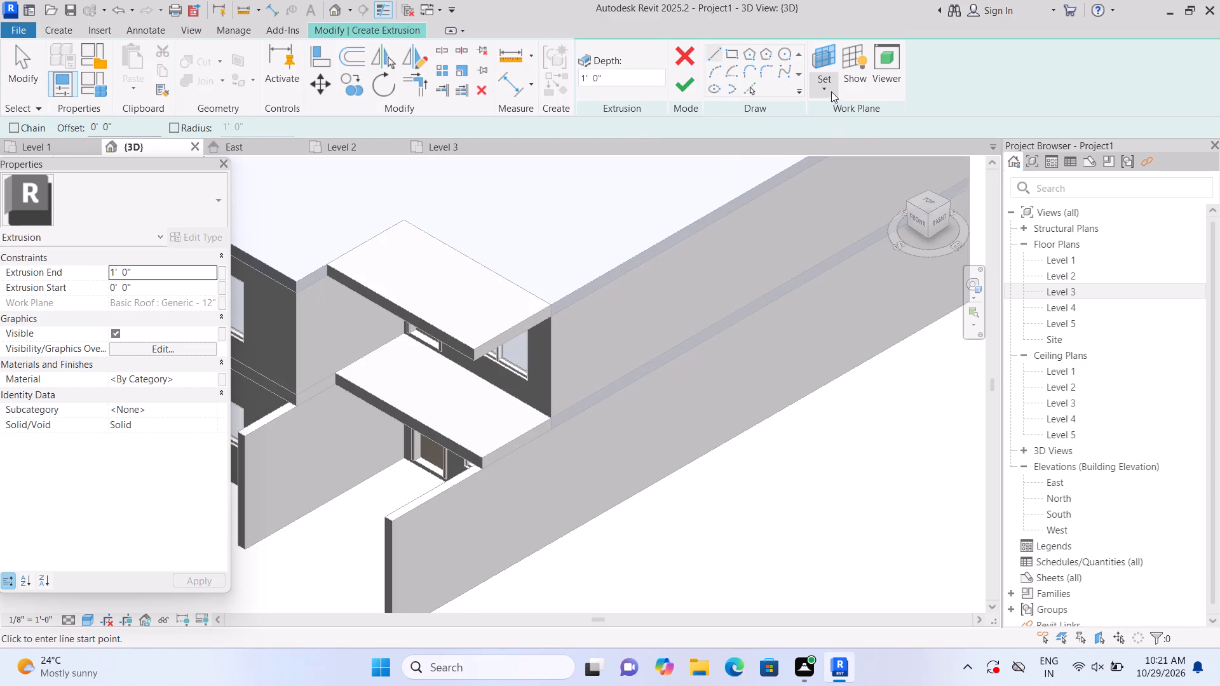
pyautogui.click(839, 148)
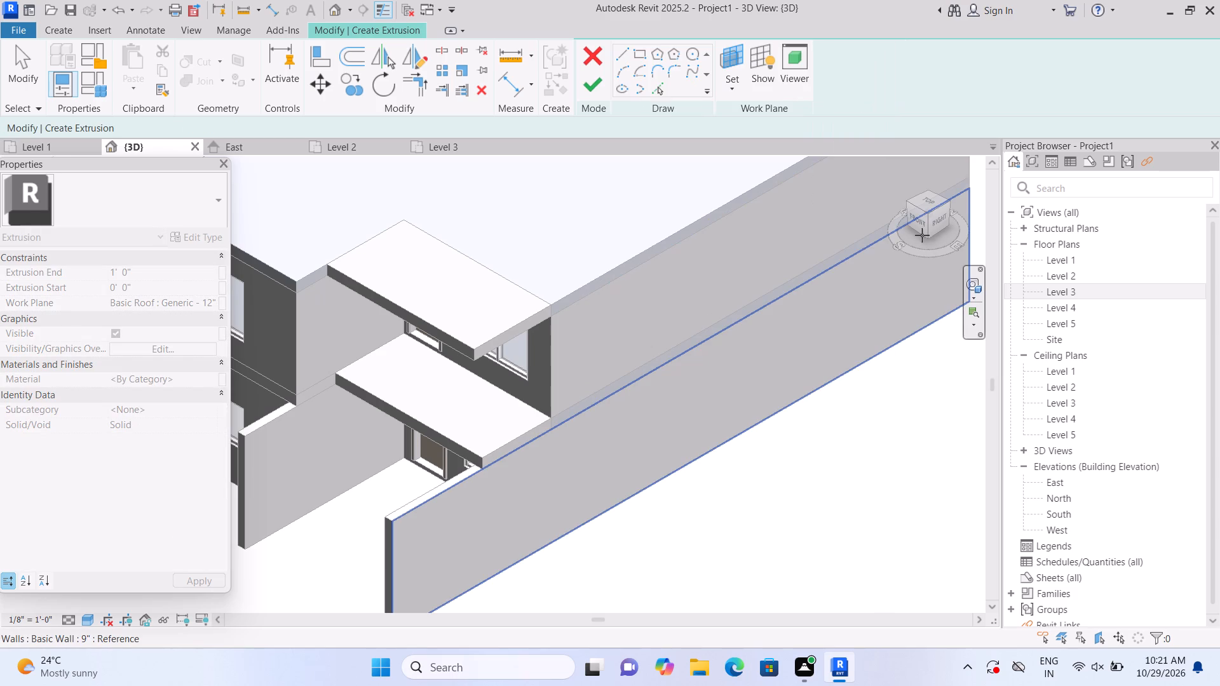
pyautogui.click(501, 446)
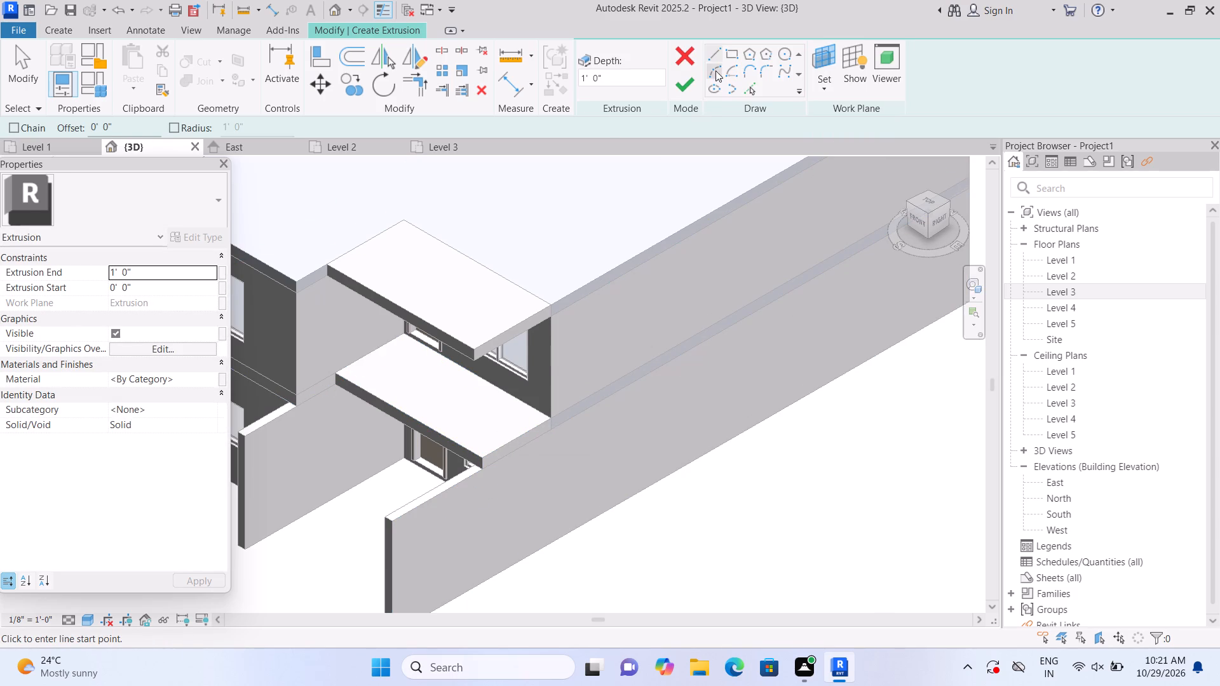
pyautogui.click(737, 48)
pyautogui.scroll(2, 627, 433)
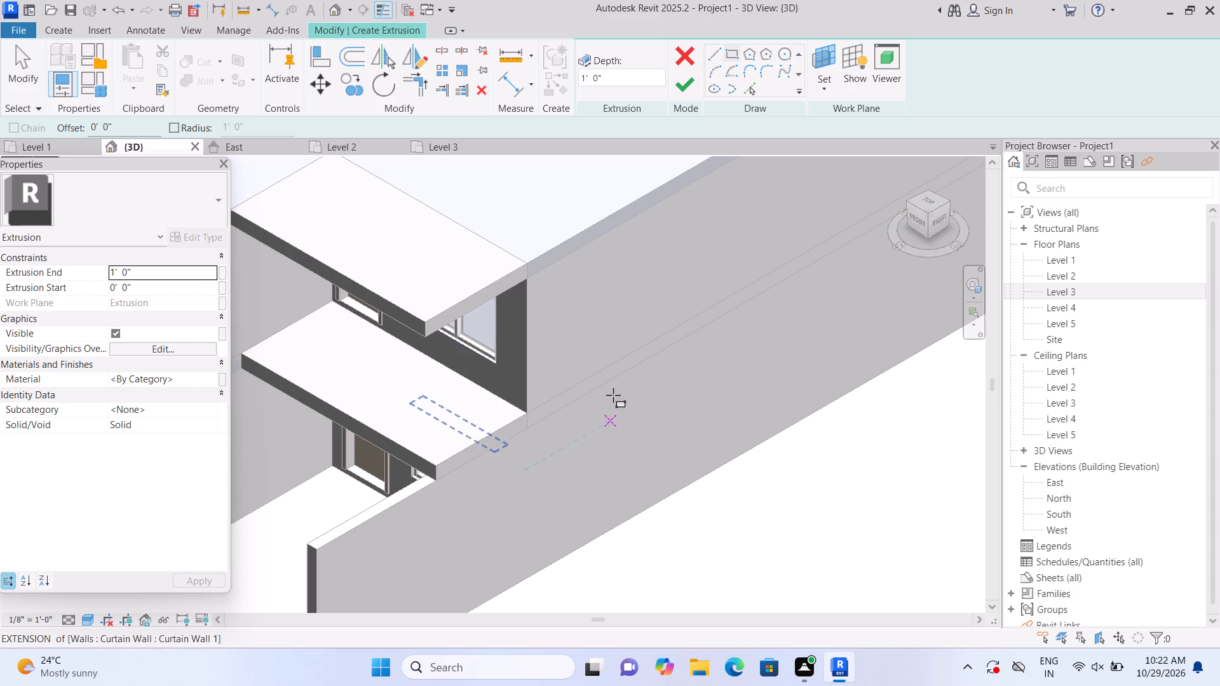
# Extrude a narrow rectangle 7' 0" long and 1' 0" high along the lower slab's outer side edge, with the slab's top face as work plane.
pyautogui.click(823, 95)
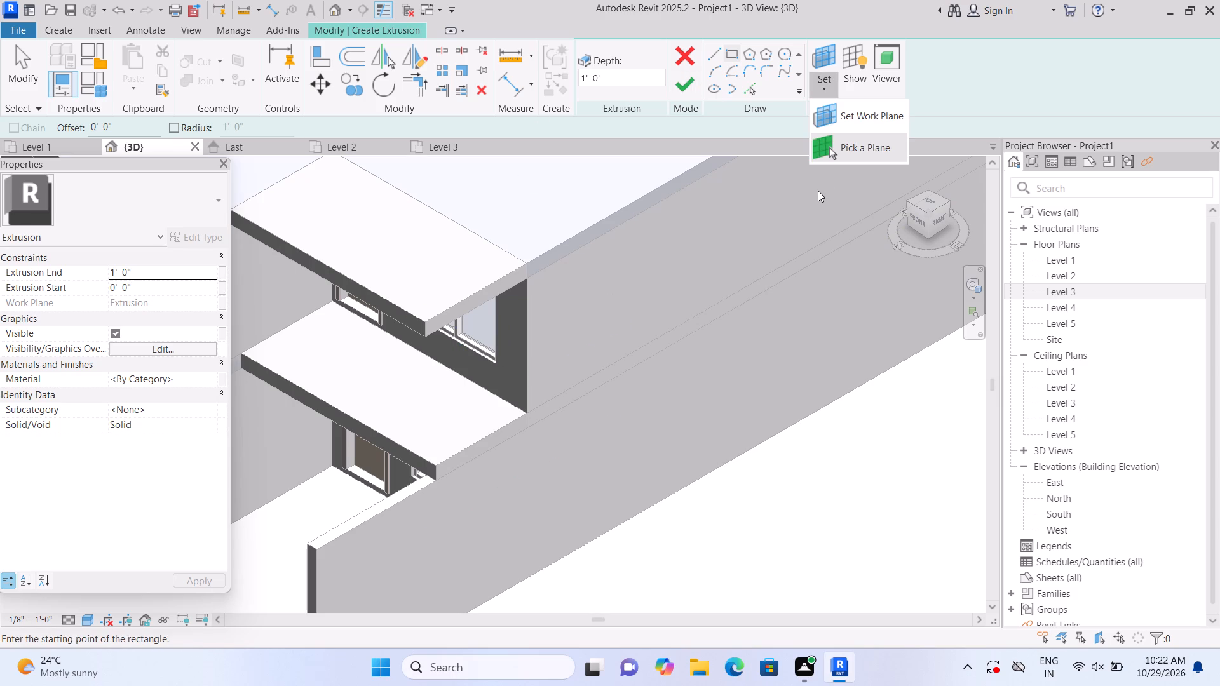
pyautogui.click(845, 158)
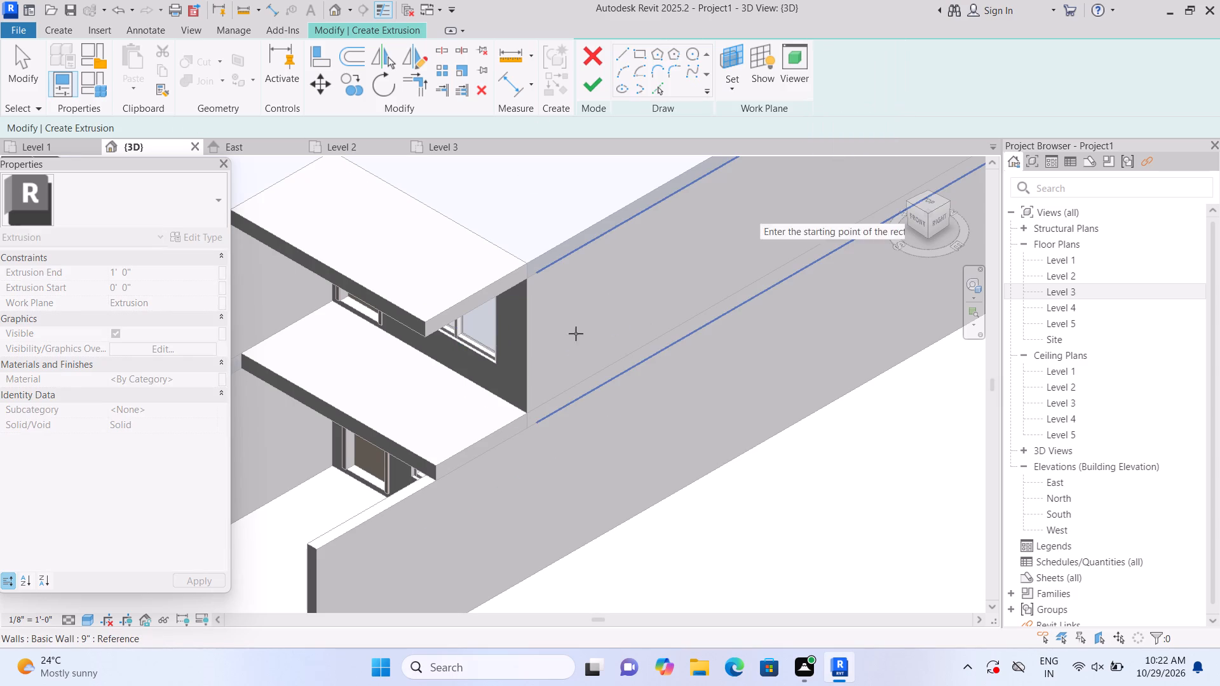
pyautogui.click(416, 406)
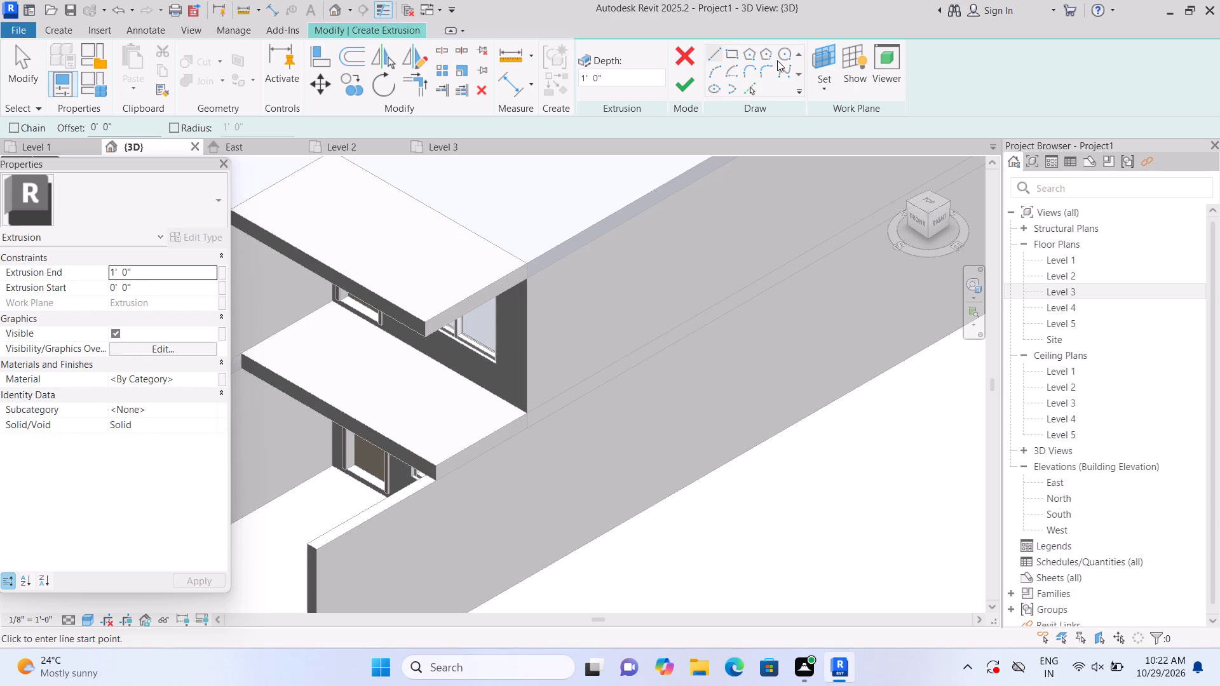
pyautogui.click(738, 56)
pyautogui.scroll(3, 557, 424)
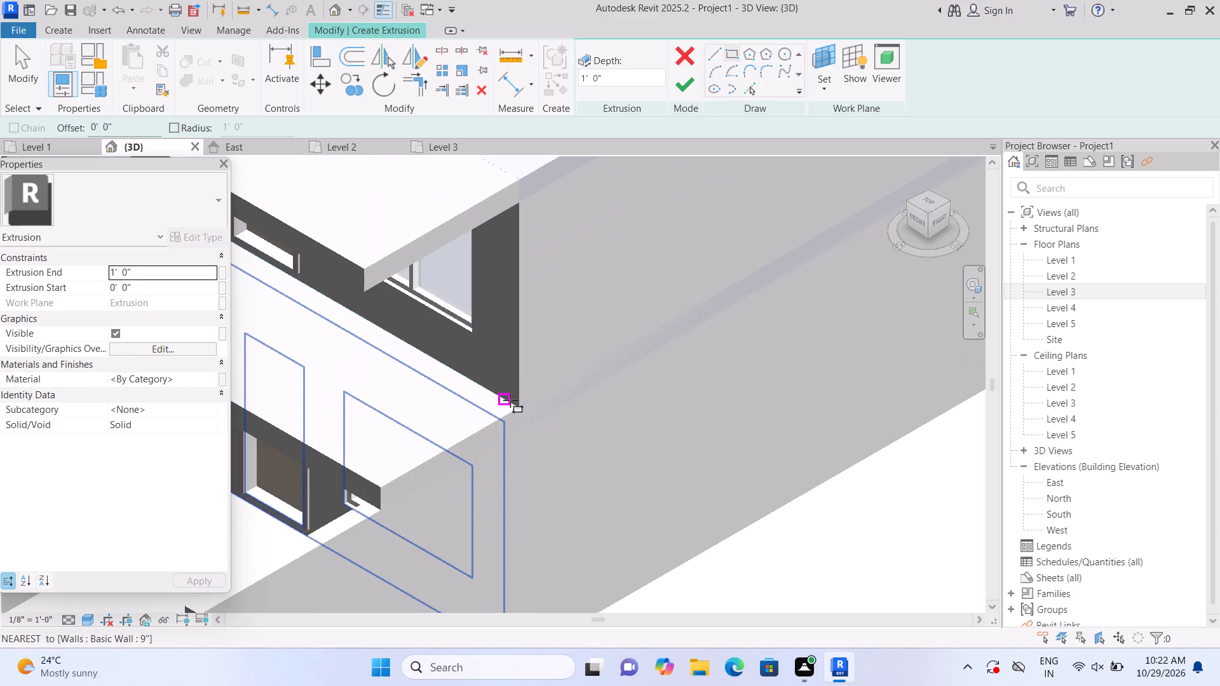
pyautogui.click(518, 409)
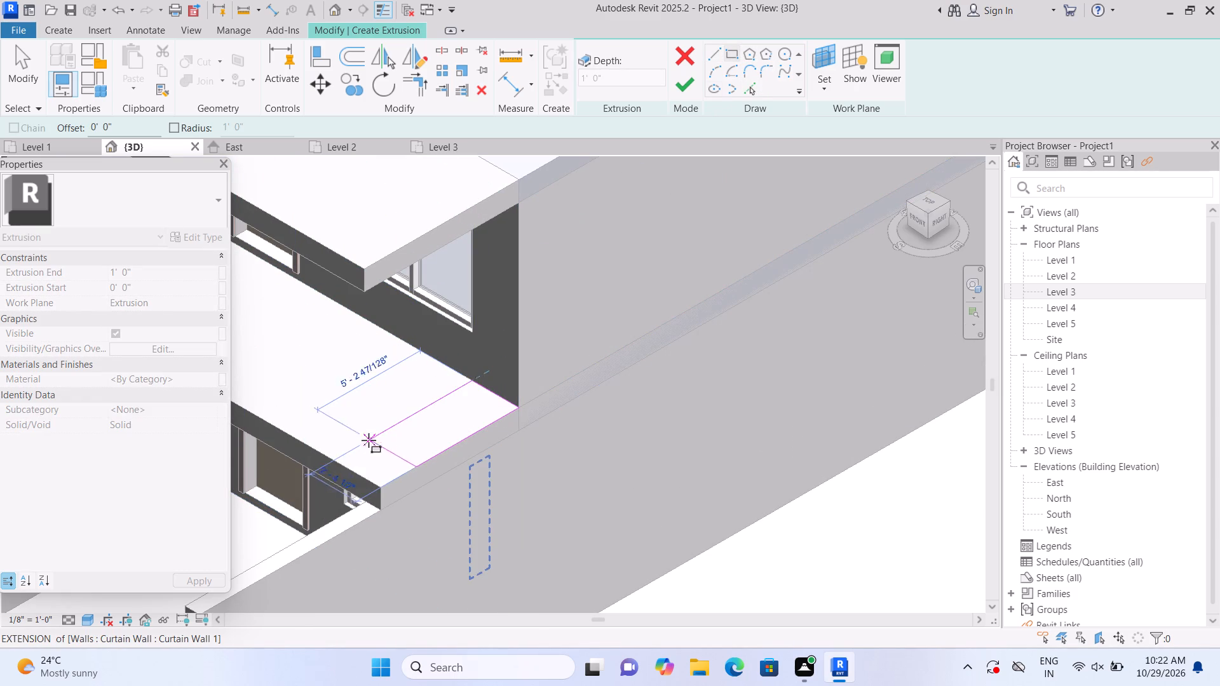
pyautogui.click(363, 478)
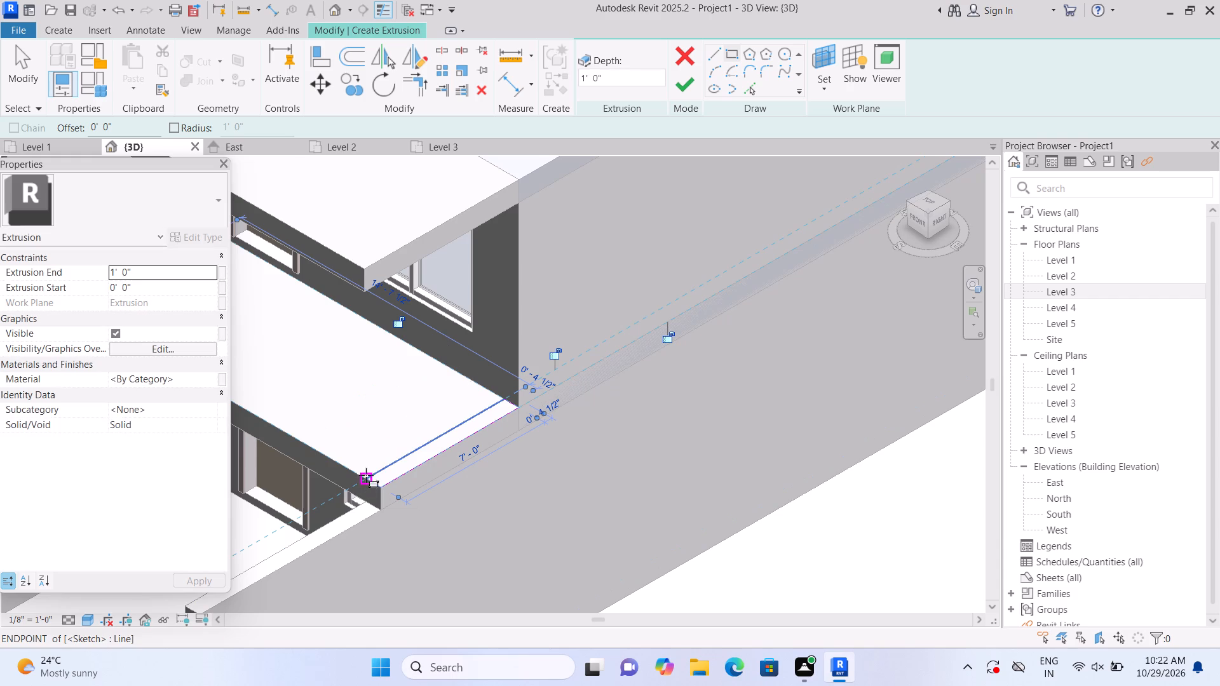
pyautogui.click(686, 84)
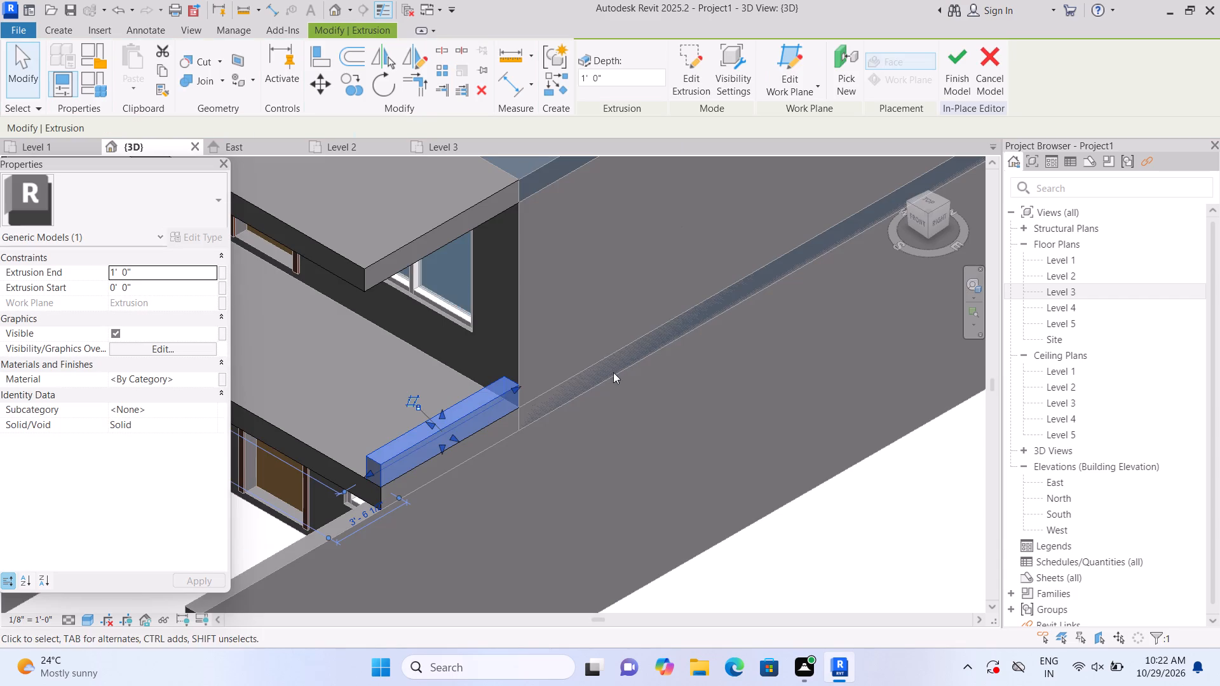
# Stretch the narrow side extrusion upward to meet the underside of the roof-level slab, forming a vertical side wall.
pyautogui.moveTo(441, 414); pyautogui.dragTo(434, 314)
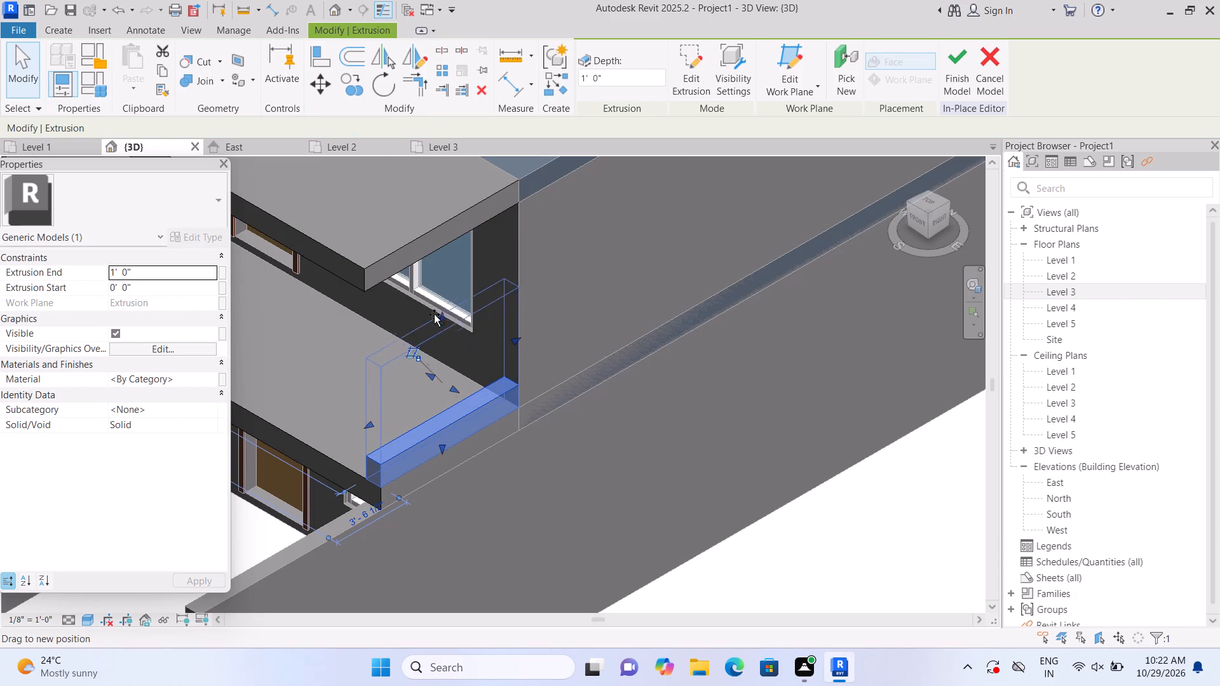
pyautogui.moveTo(434, 314); pyautogui.dragTo(416, 246)
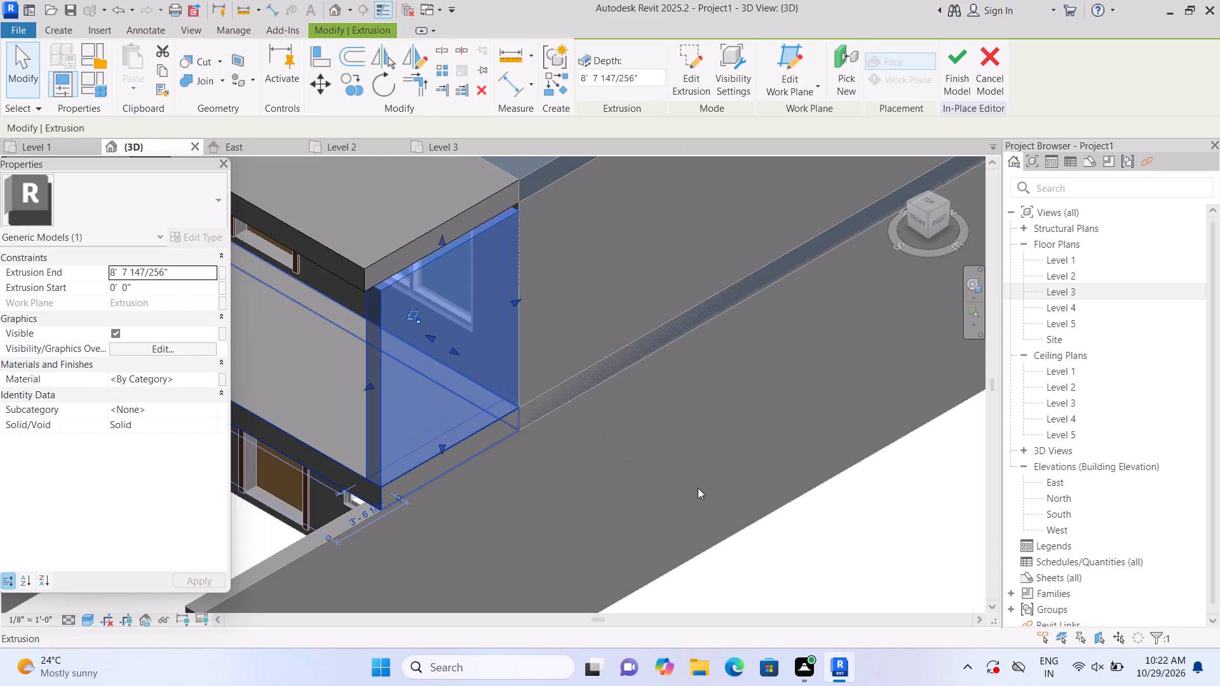
pyautogui.click(778, 545)
pyautogui.keyDown('shift'); pyautogui.moveTo(773, 540); pyautogui.dragTo(768, 299, button='middle'); pyautogui.keyUp('shift')
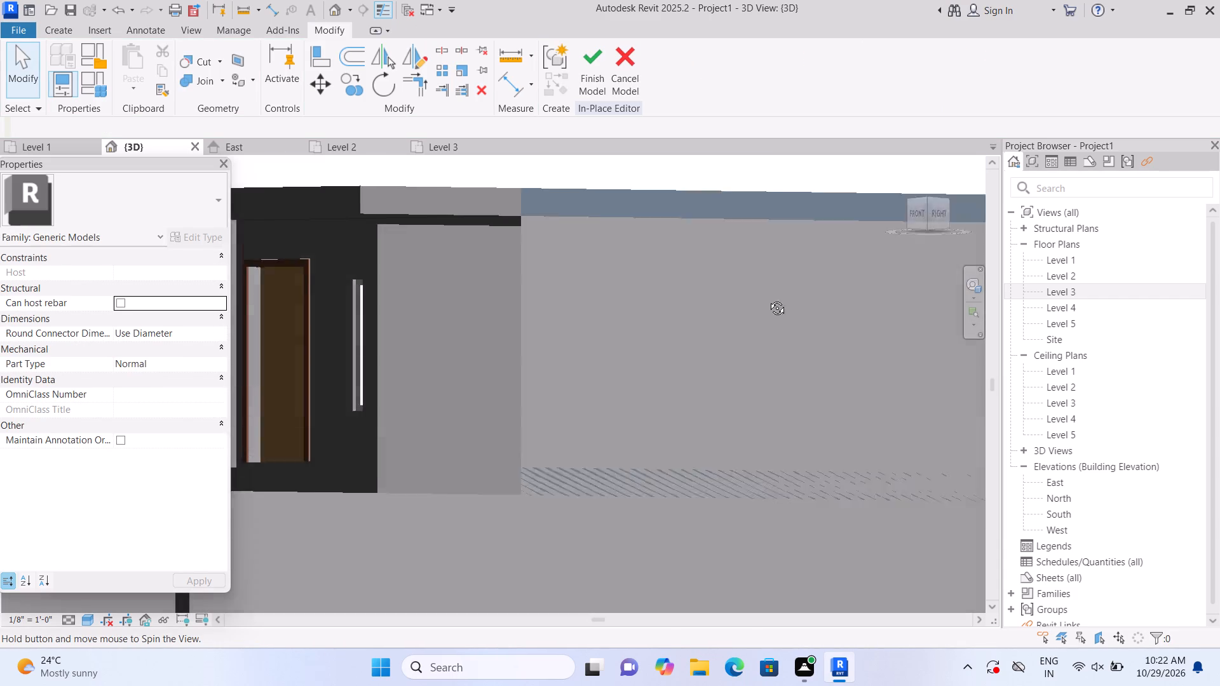
pyautogui.keyDown('shift'); pyautogui.moveTo(768, 299); pyautogui.dragTo(768, 281, button='middle'); pyautogui.keyUp('shift')
pyautogui.keyDown('shift'); pyautogui.scroll(1, 768, 284); pyautogui.keyUp('shift')
pyautogui.click(371, 328)
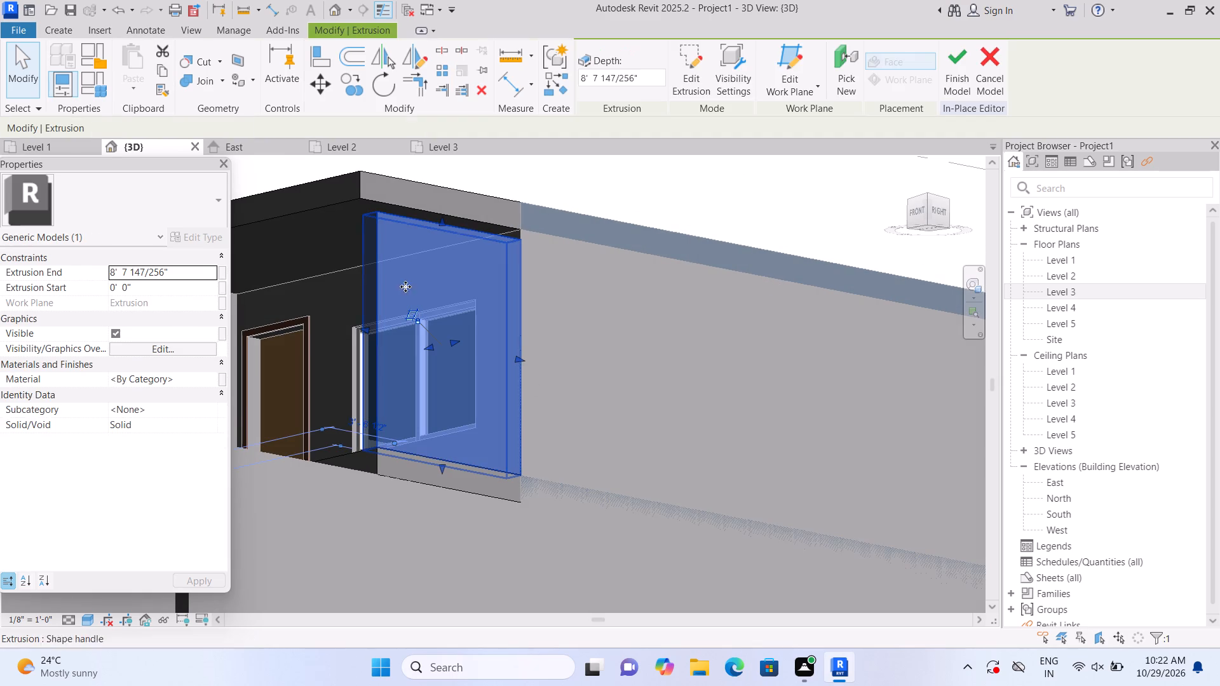
pyautogui.click(440, 222)
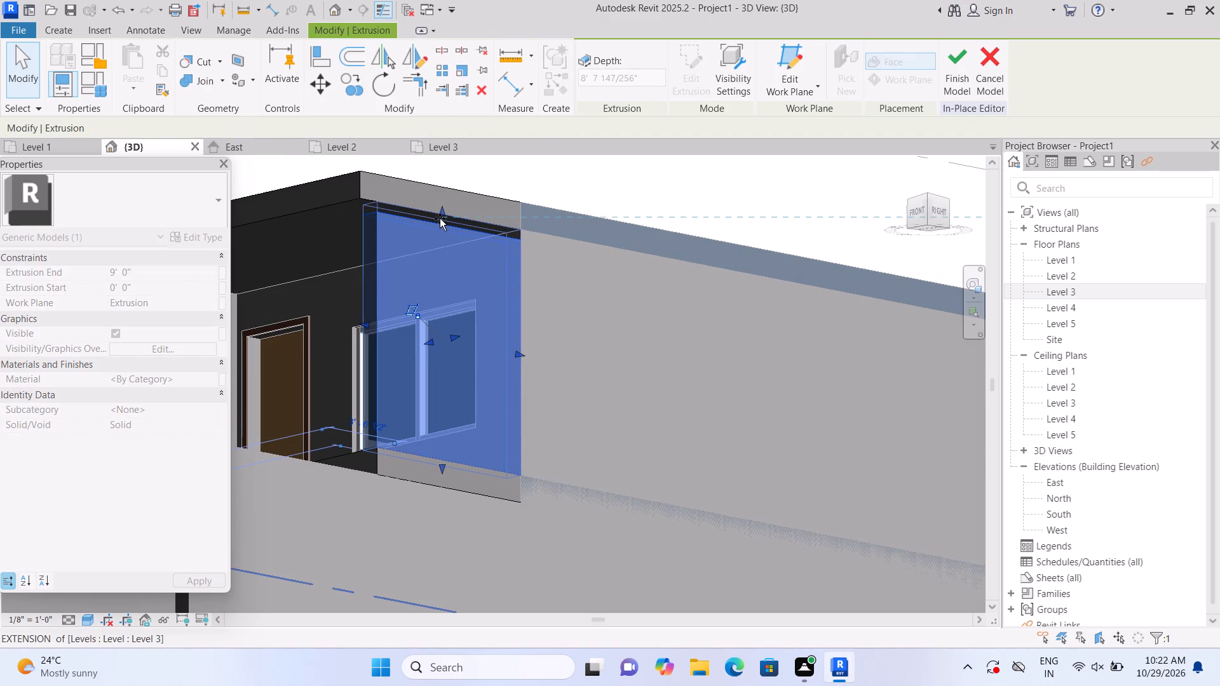
pyautogui.click(440, 210)
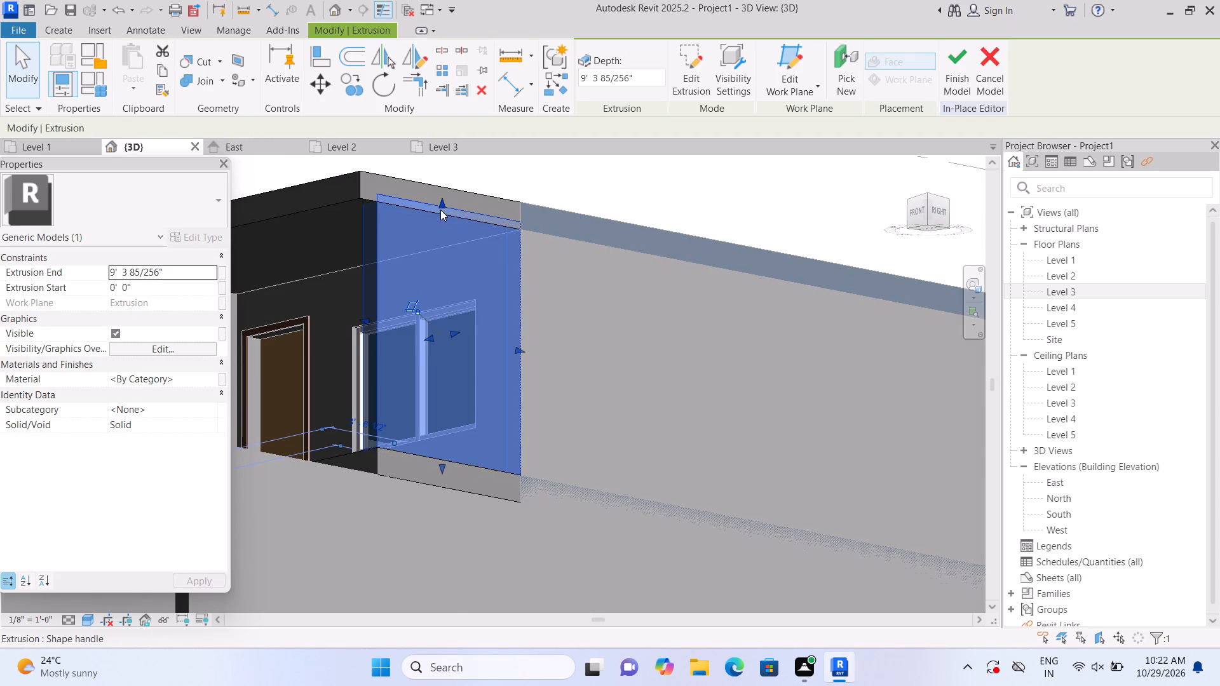
pyautogui.moveTo(442, 203); pyautogui.dragTo(441, 212)
pyautogui.click(532, 180)
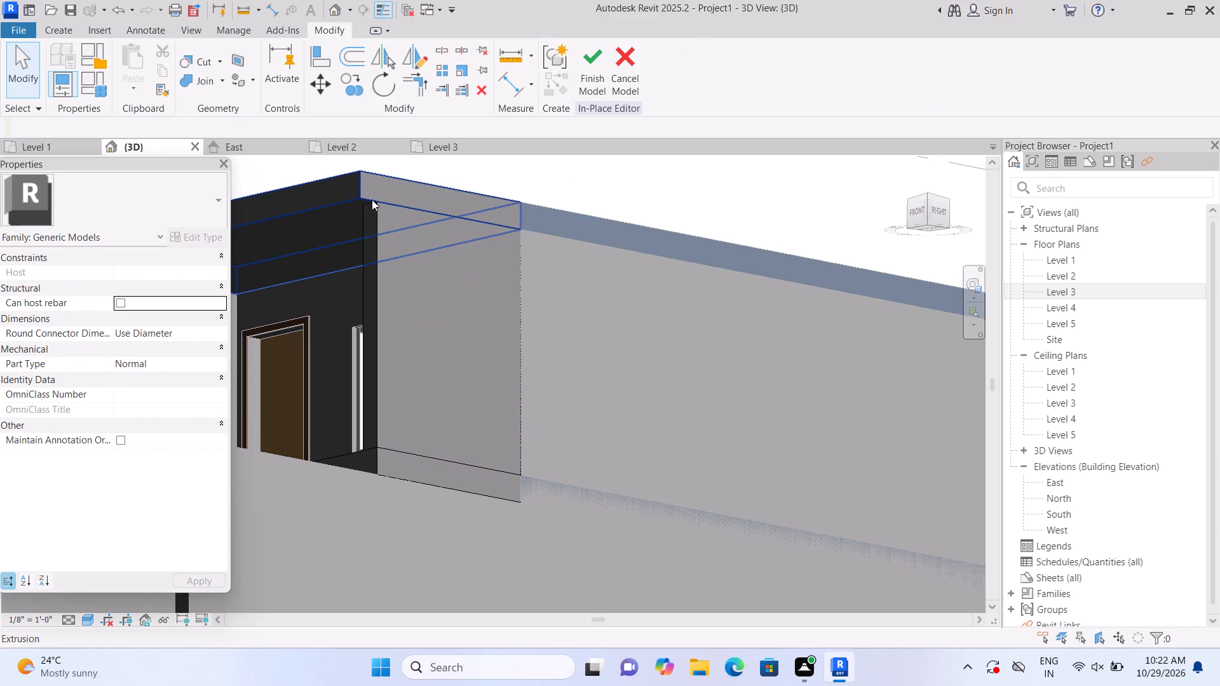
# Shorten the roof-level slab's projection to 7' 0", level with the front edge of the vertical side extrusion.
pyautogui.keyDown('shift'); pyautogui.moveTo(527, 175); pyautogui.dragTo(543, 238, button='middle'); pyautogui.keyUp('shift')
pyautogui.keyDown('shift'); pyautogui.moveTo(650, 302); pyautogui.dragTo(578, 342, button='middle'); pyautogui.keyUp('shift')
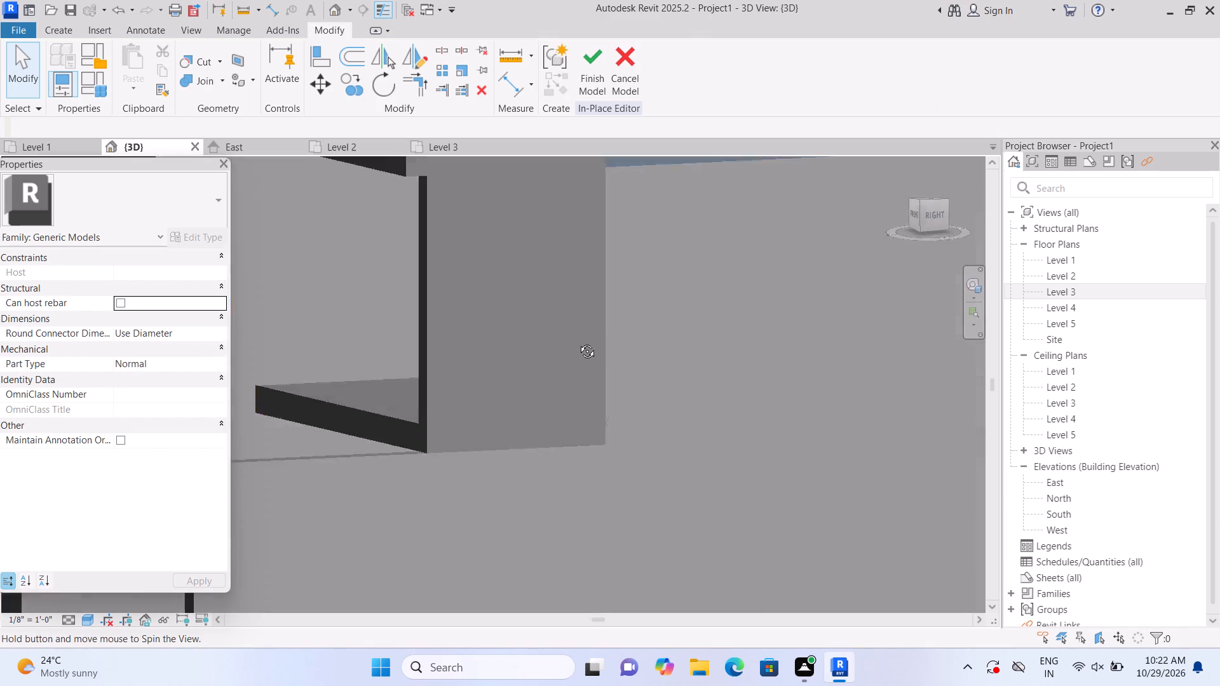
pyautogui.keyDown('shift'); pyautogui.moveTo(578, 342); pyautogui.dragTo(568, 344, button='middle'); pyautogui.keyUp('shift')
pyautogui.moveTo(614, 296); pyautogui.dragTo(613, 515, button='middle')
pyautogui.scroll(1, 456, 311)
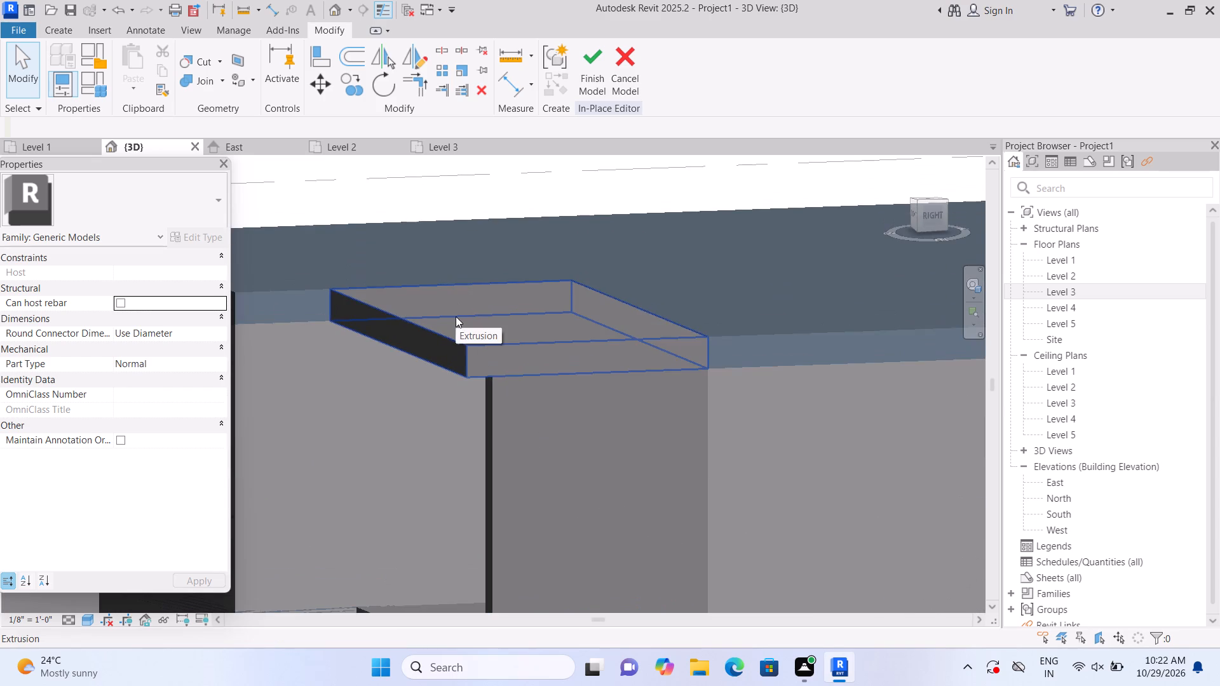
pyautogui.scroll(1, 456, 316)
pyautogui.click(456, 316)
pyautogui.moveTo(379, 333); pyautogui.dragTo(384, 333)
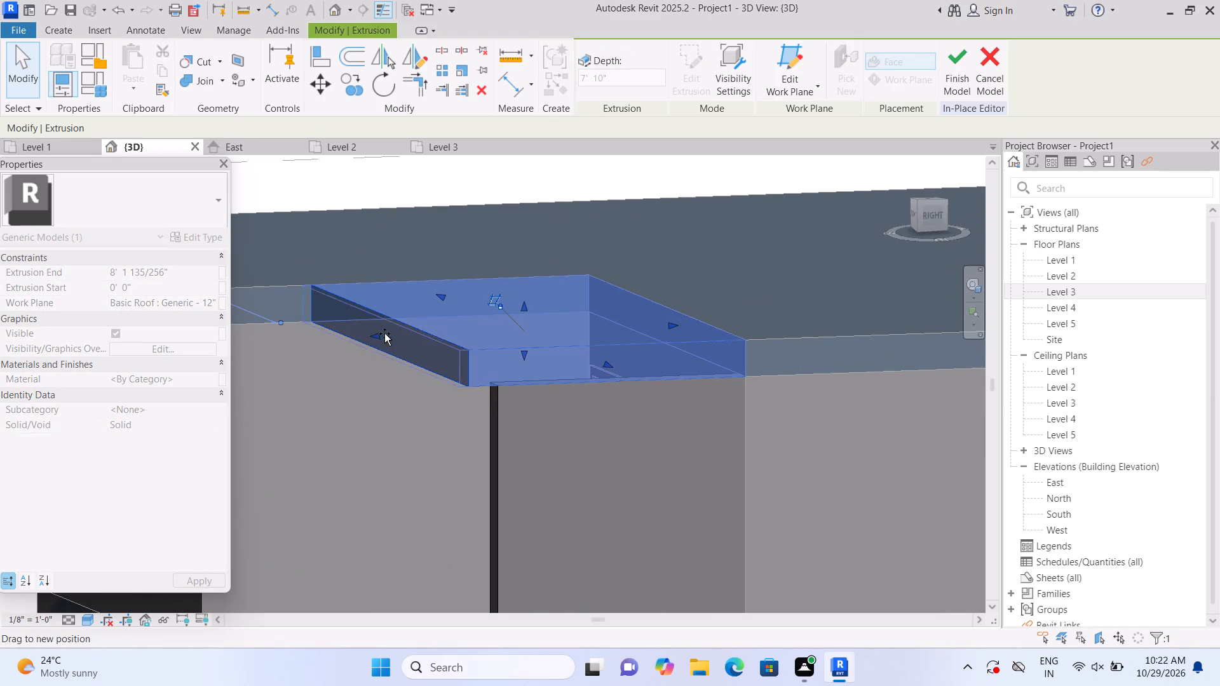
pyautogui.moveTo(384, 333); pyautogui.dragTo(417, 324)
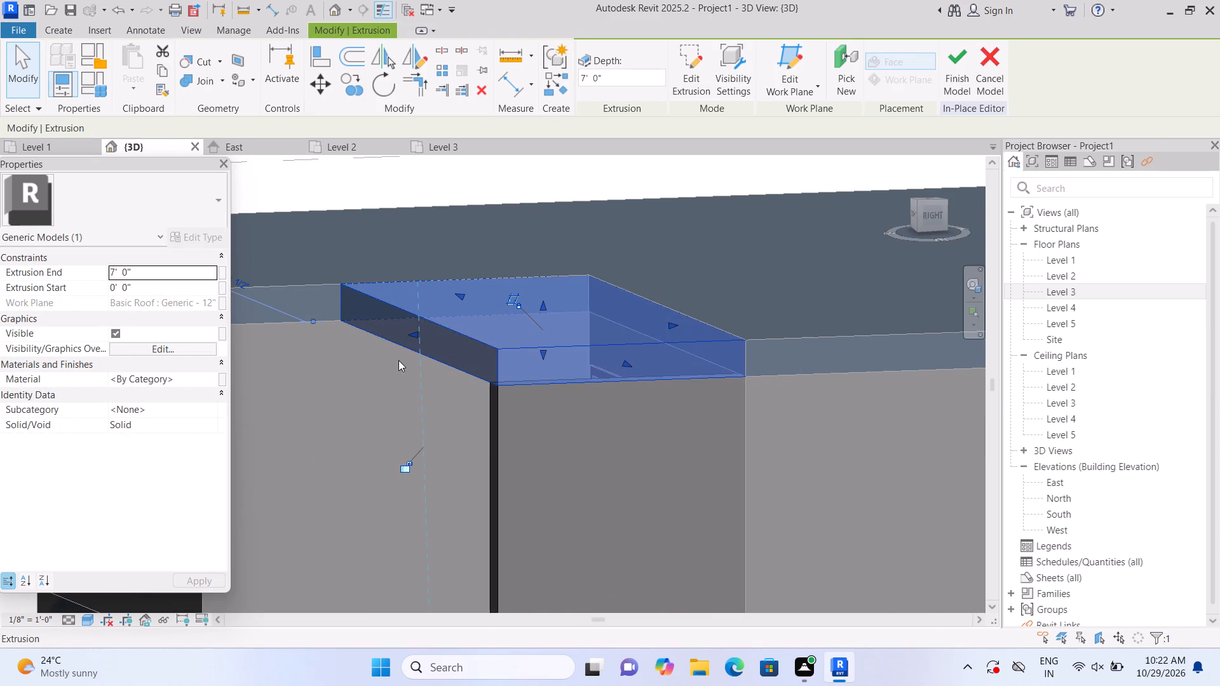
pyautogui.scroll(1, 416, 407)
pyautogui.click(410, 415)
# Join the vertical side extrusion's geometry with the roof-level slab and with the lower projecting slab.
pyautogui.scroll(-6, 410, 415)
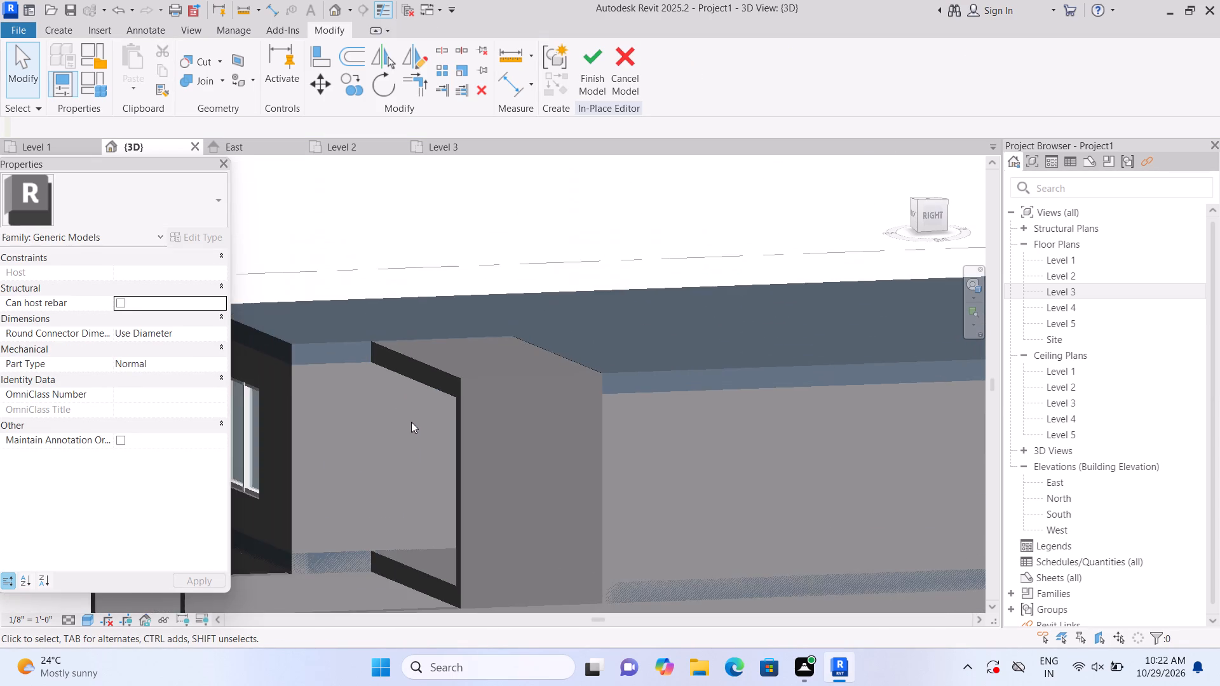
pyautogui.scroll(-2, 411, 422)
pyautogui.scroll(-3, 401, 481)
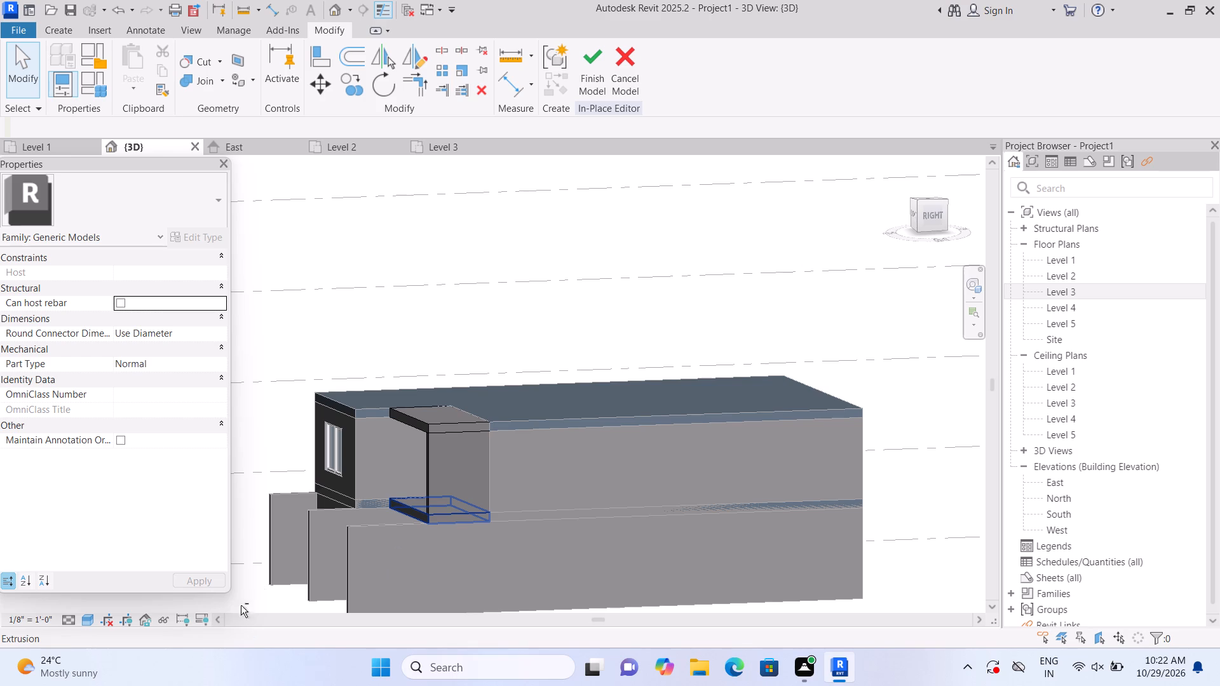
pyautogui.keyDown('shift'); pyautogui.moveTo(238, 611); pyautogui.dragTo(405, 614, button='middle'); pyautogui.keyUp('shift')
pyautogui.keyDown('shift'); pyautogui.moveTo(756, 478); pyautogui.dragTo(697, 496, button='middle'); pyautogui.keyUp('shift')
pyautogui.moveTo(700, 495); pyautogui.dragTo(761, 362, button='middle')
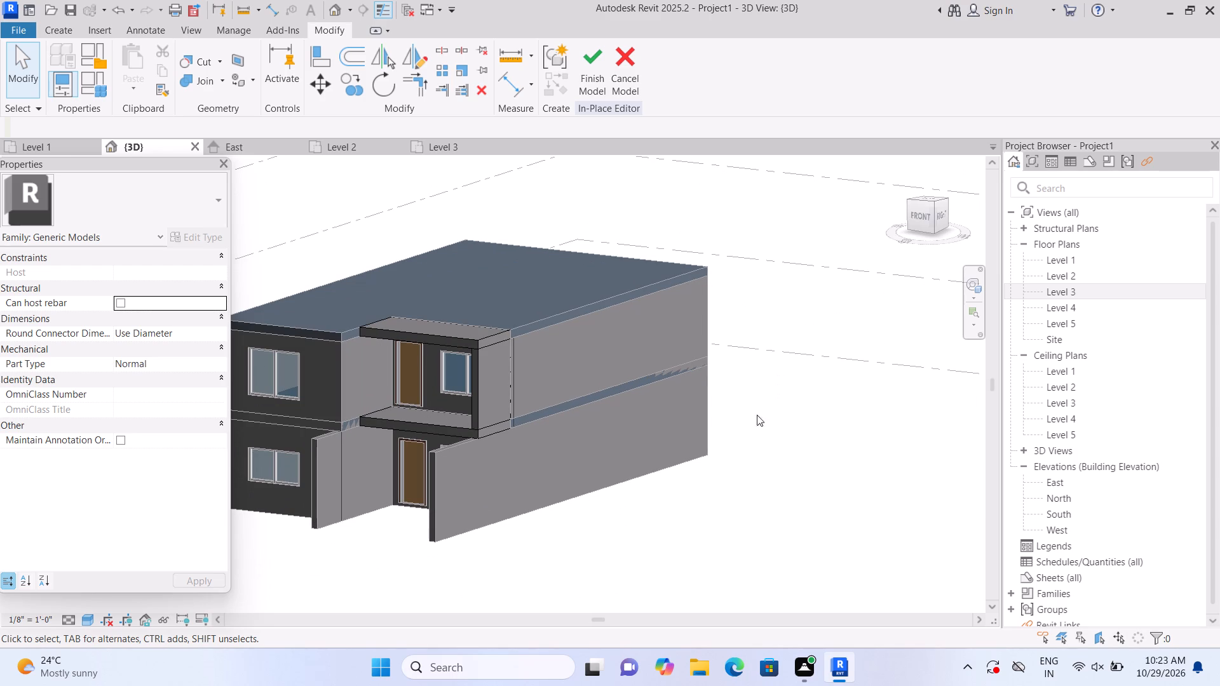
pyautogui.scroll(1, 667, 508)
pyautogui.moveTo(667, 508); pyautogui.dragTo(746, 487, button='middle')
pyautogui.moveTo(642, 512); pyautogui.dragTo(674, 506, button='middle')
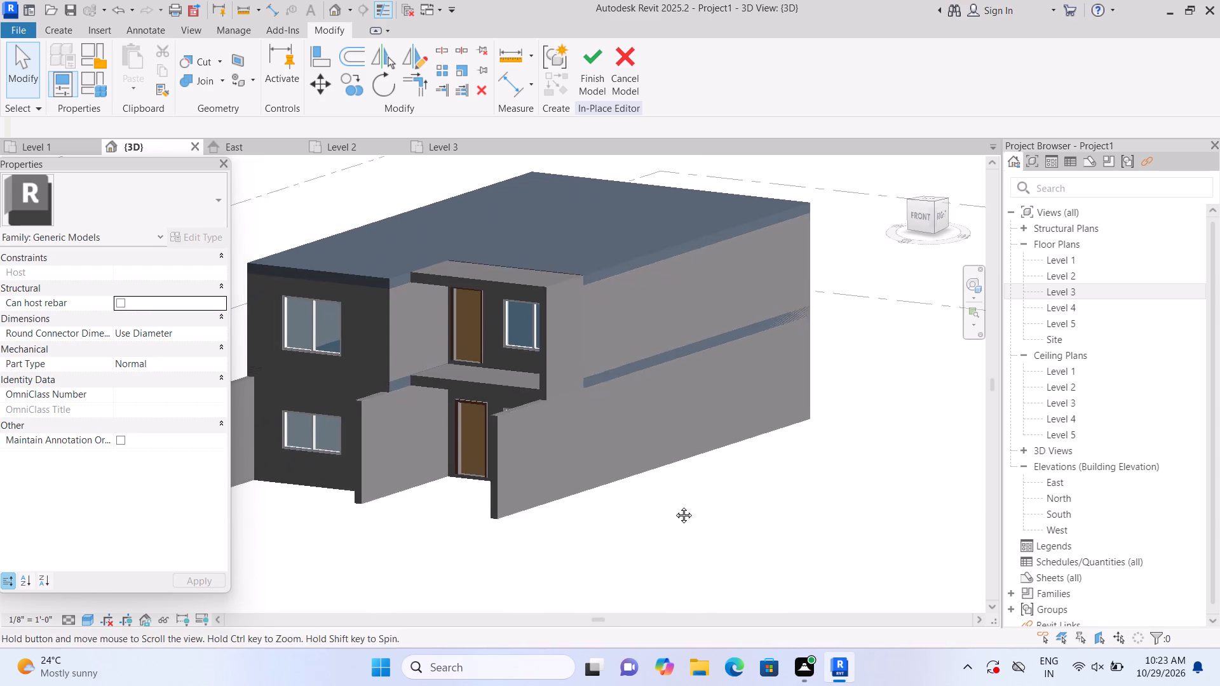
pyautogui.moveTo(674, 506); pyautogui.dragTo(700, 504, button='middle')
pyautogui.scroll(1, 636, 414)
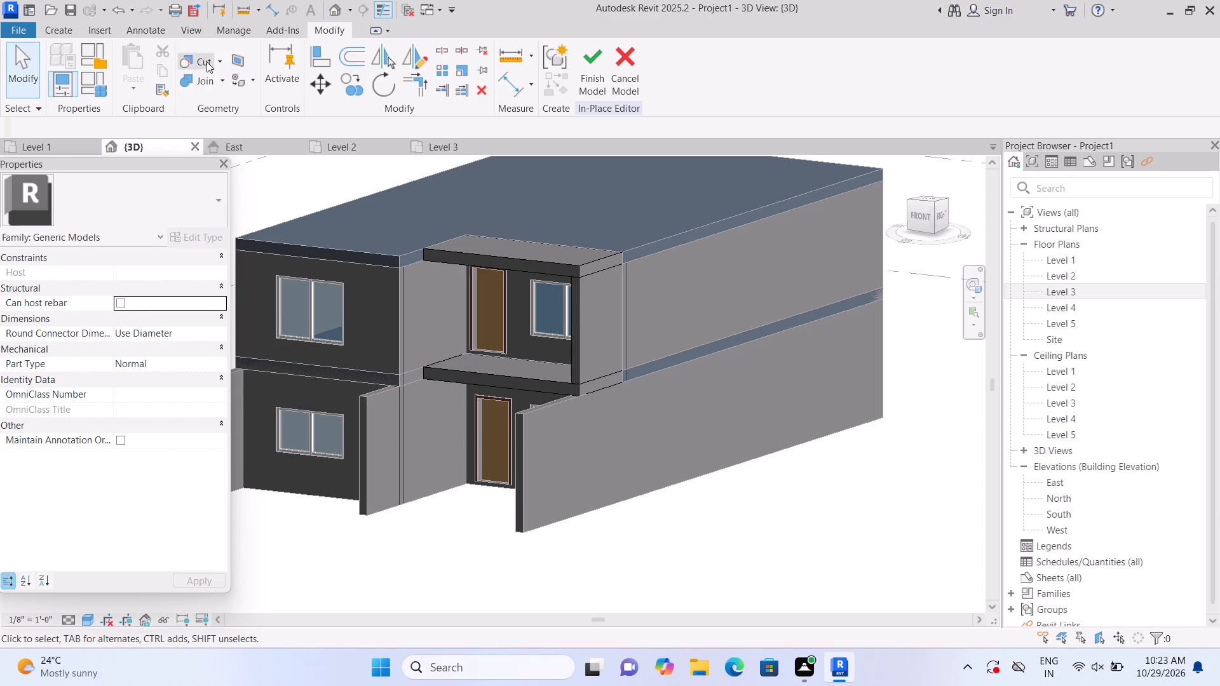
pyautogui.click(224, 88)
pyautogui.click(224, 113)
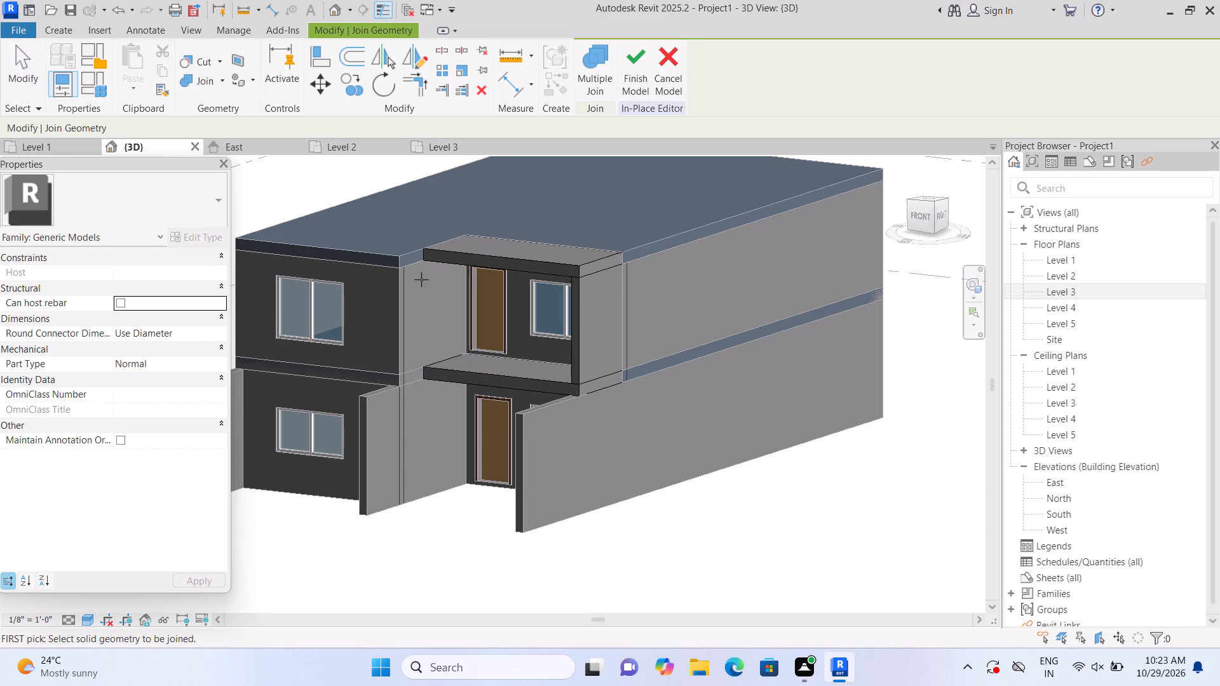
pyautogui.click(512, 271)
pyautogui.click(573, 325)
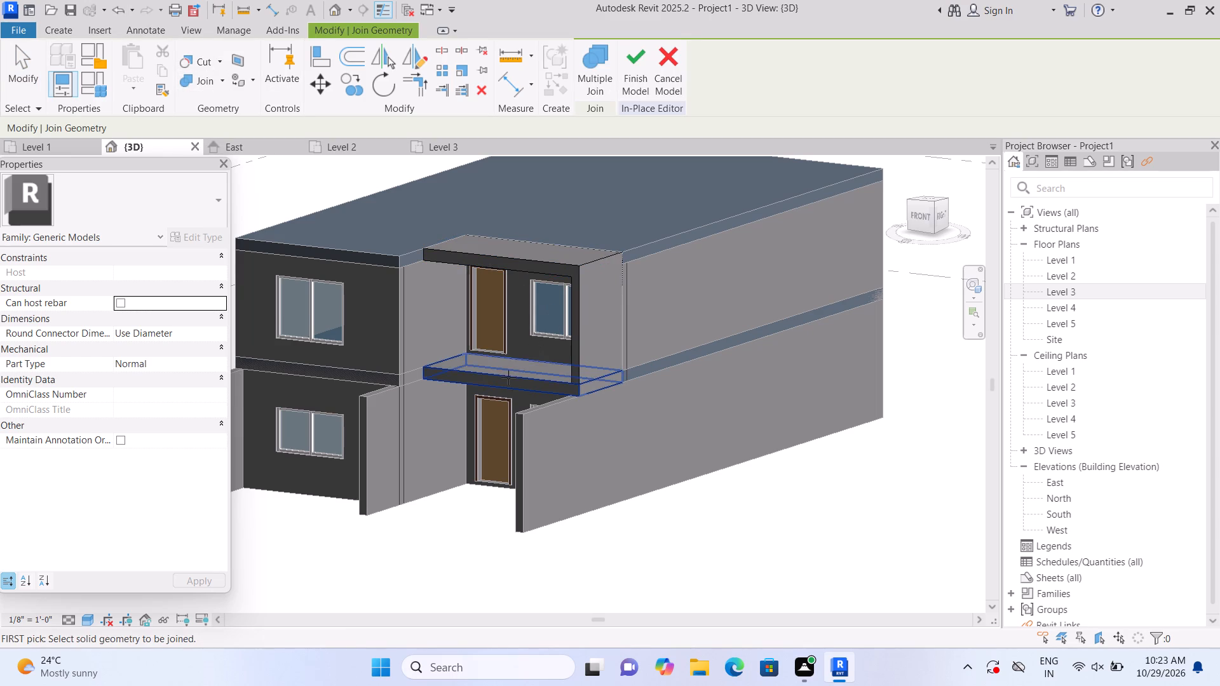
pyautogui.click(508, 377)
pyautogui.click(569, 356)
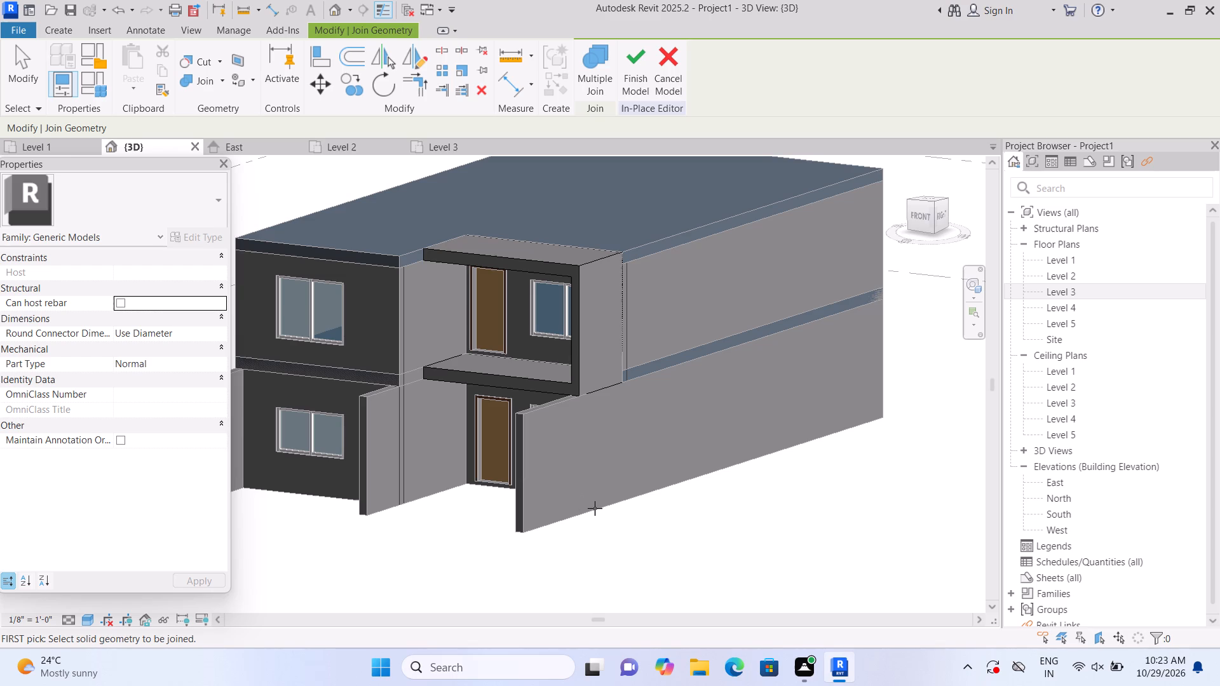
pyautogui.keyDown('shift'); pyautogui.moveTo(613, 525); pyautogui.dragTo(680, 545, button='middle'); pyautogui.keyUp('shift')
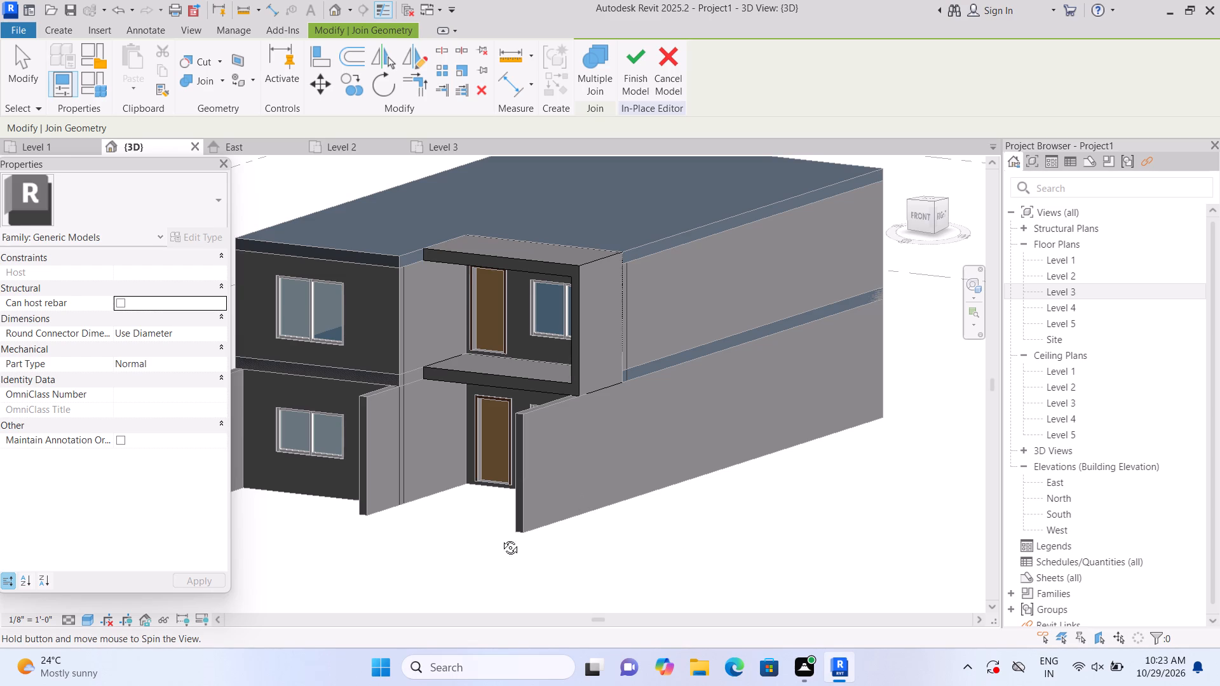
# Examine the joined facade frame and the ground-floor entrance from the front, in the Level 1 plan and in 3D.
pyautogui.keyDown('shift'); pyautogui.moveTo(486, 544); pyautogui.dragTo(444, 514, button='middle'); pyautogui.keyUp('shift')
pyautogui.keyDown('shift'); pyautogui.scroll(1, 501, 548); pyautogui.keyUp('shift')
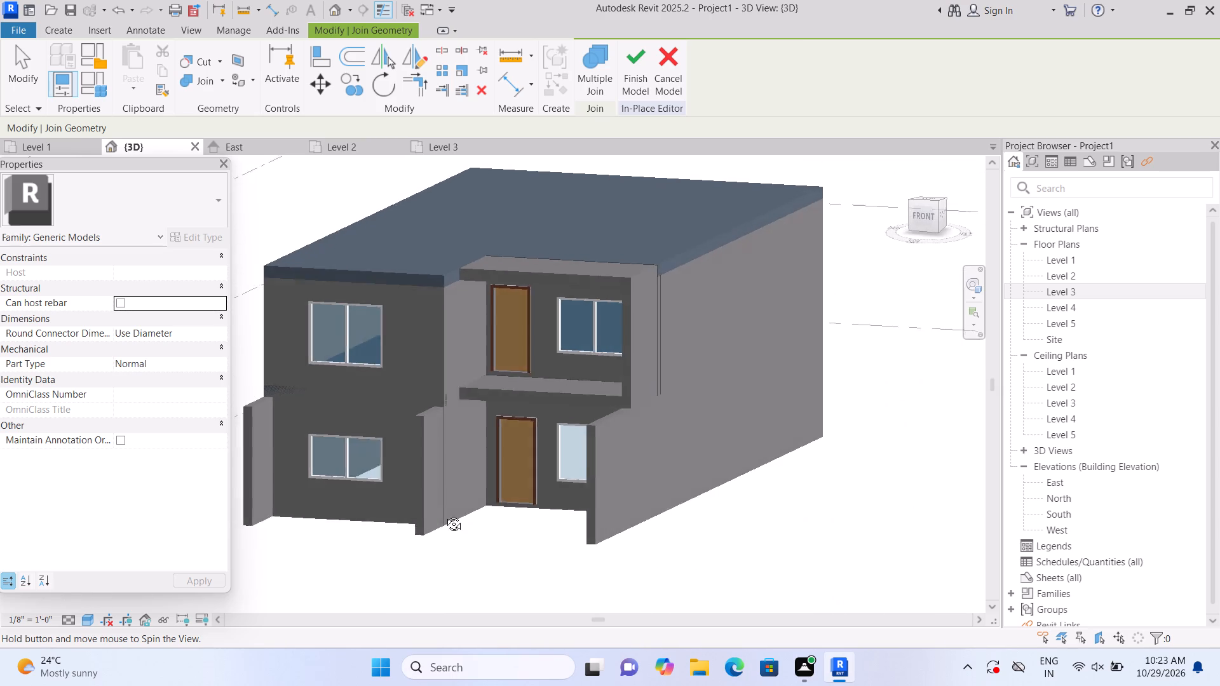
pyautogui.keyDown('shift'); pyautogui.moveTo(444, 514); pyautogui.dragTo(441, 514, button='middle'); pyautogui.keyUp('shift')
pyautogui.moveTo(450, 517); pyautogui.dragTo(527, 535, button='middle')
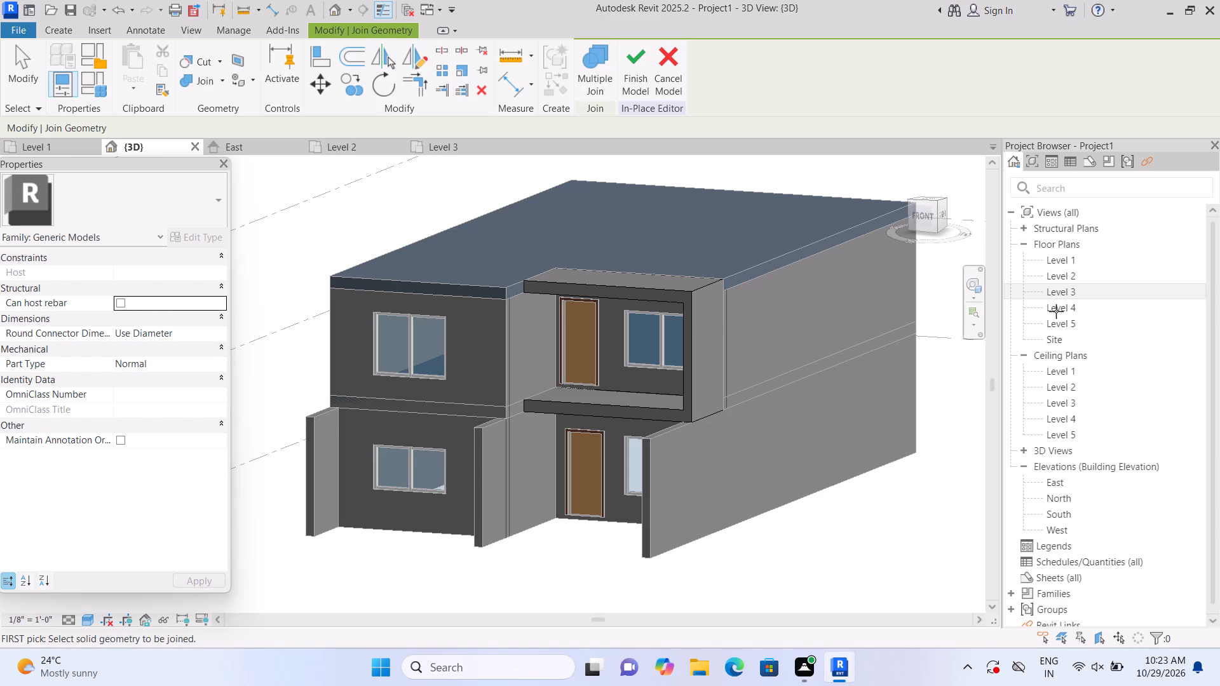
pyautogui.click(926, 220)
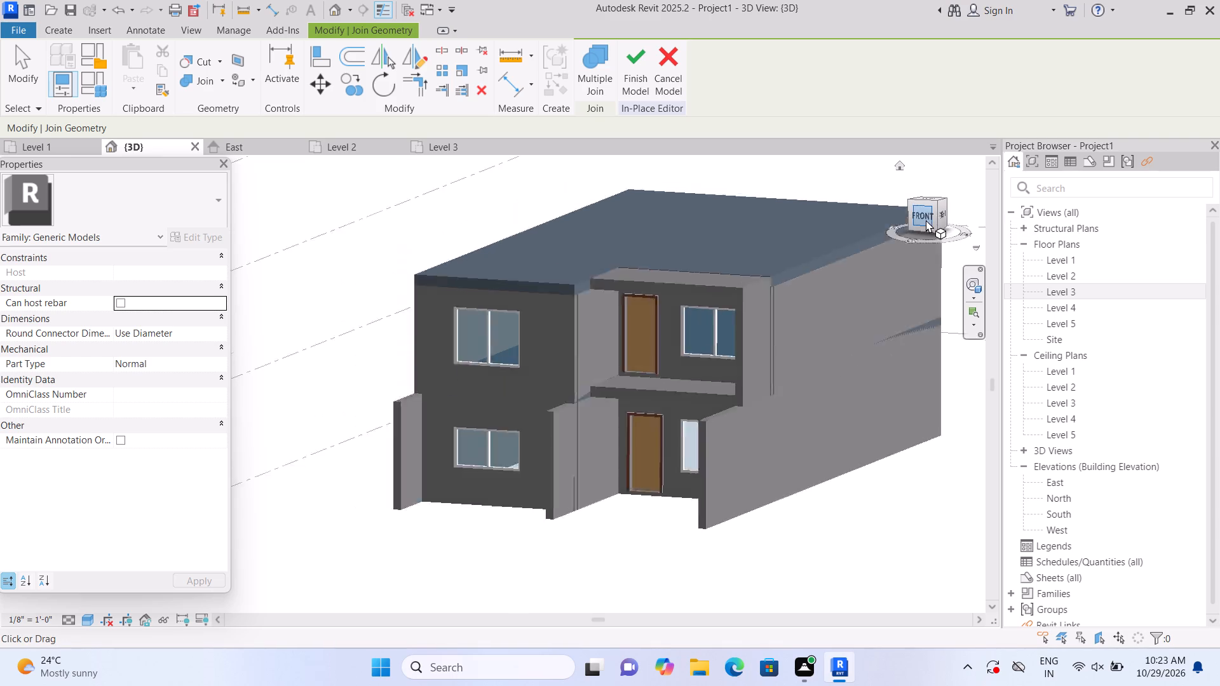
pyautogui.scroll(5, 306, 412)
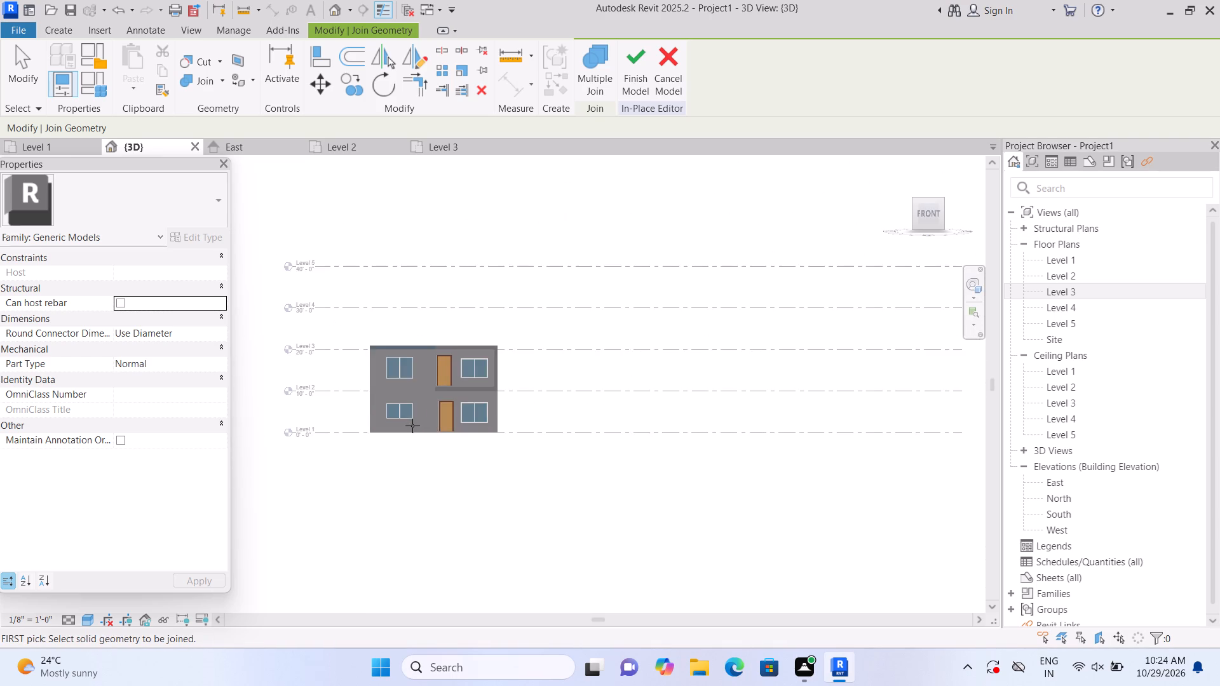
pyautogui.scroll(7, 412, 426)
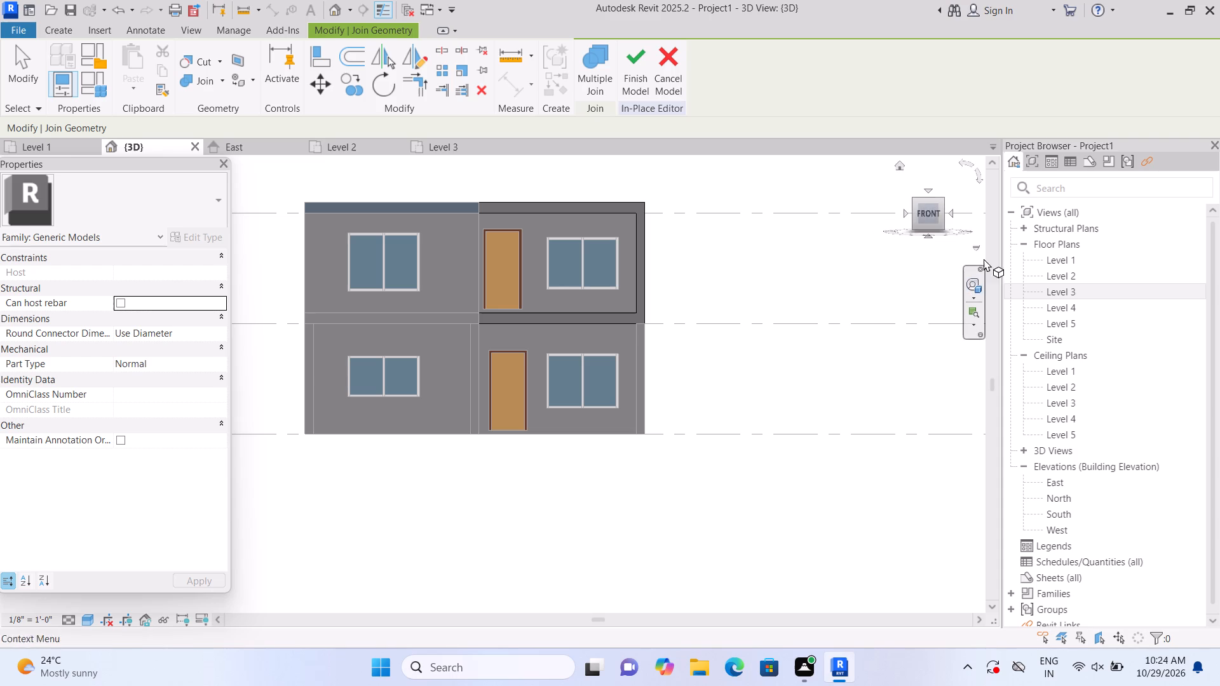
pyautogui.doubleClick(1052, 259)
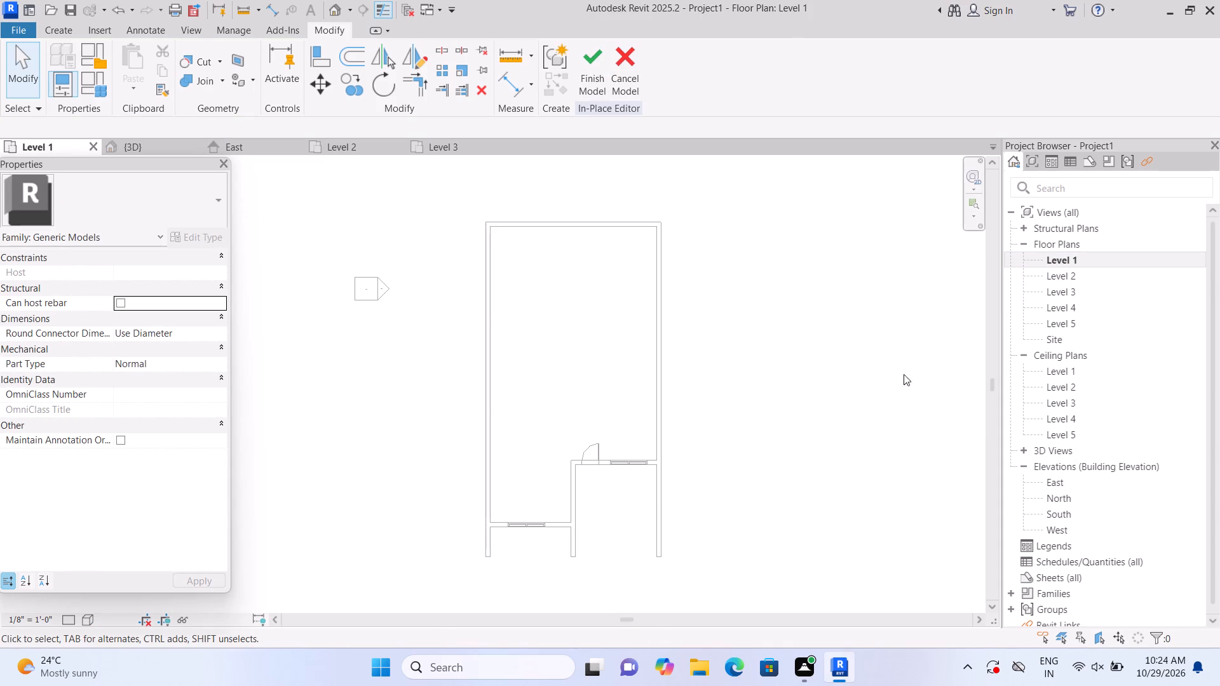
pyautogui.moveTo(848, 381); pyautogui.dragTo(783, 339, button='middle')
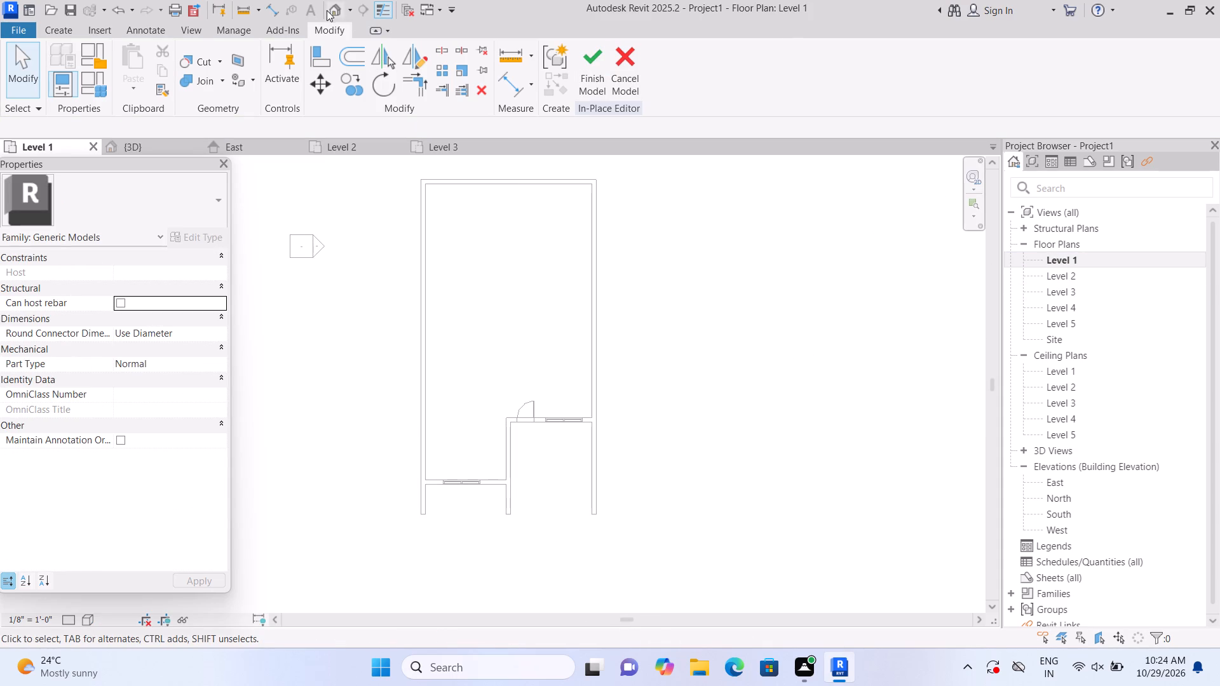
pyautogui.click(329, 10)
pyautogui.moveTo(380, 474); pyautogui.dragTo(448, 485, button='middle')
pyautogui.scroll(1, 449, 485)
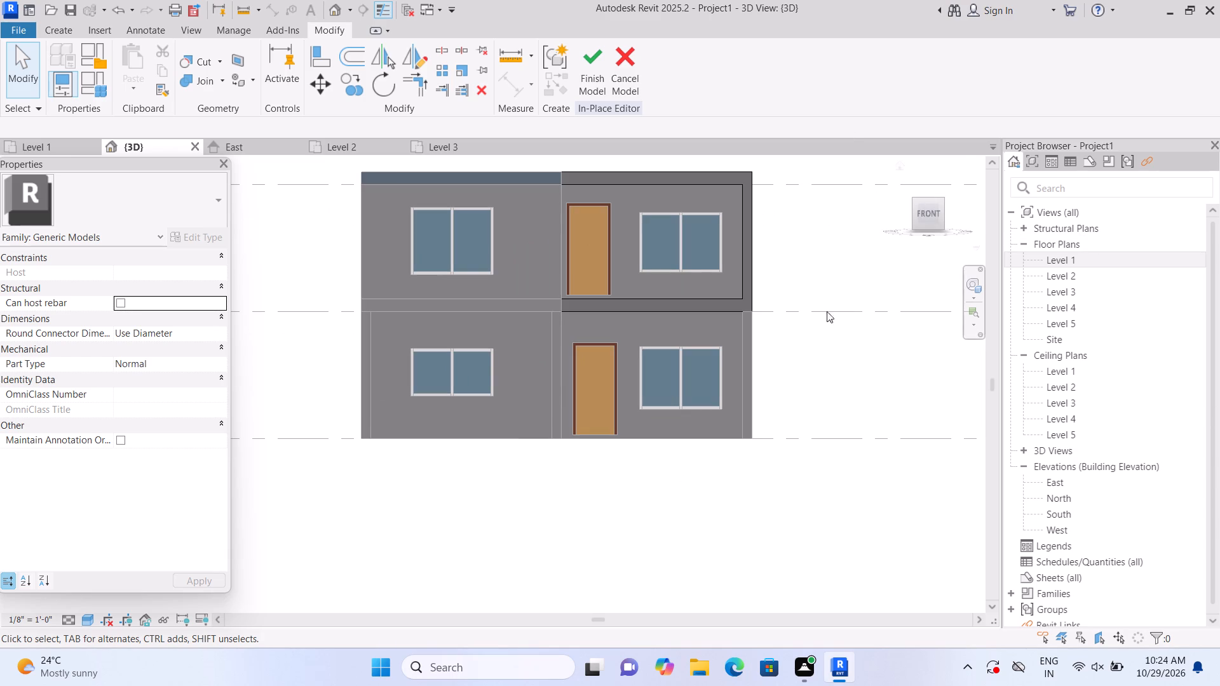
pyautogui.click(900, 163)
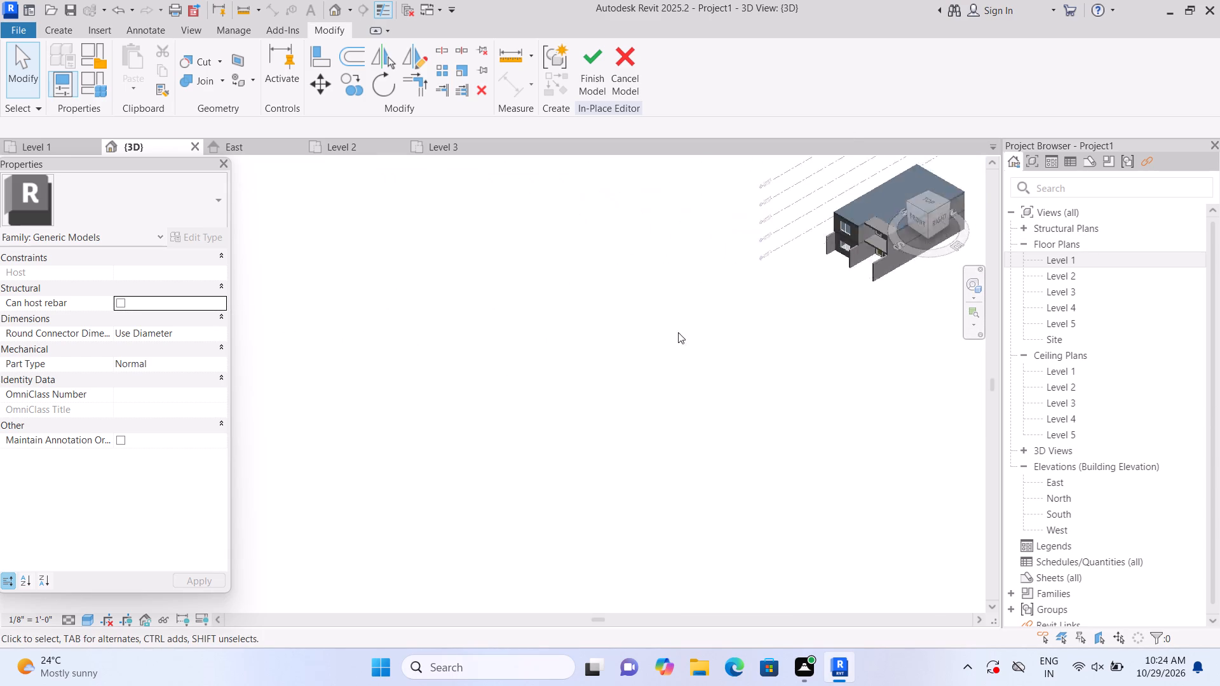
pyautogui.scroll(6, 297, 438)
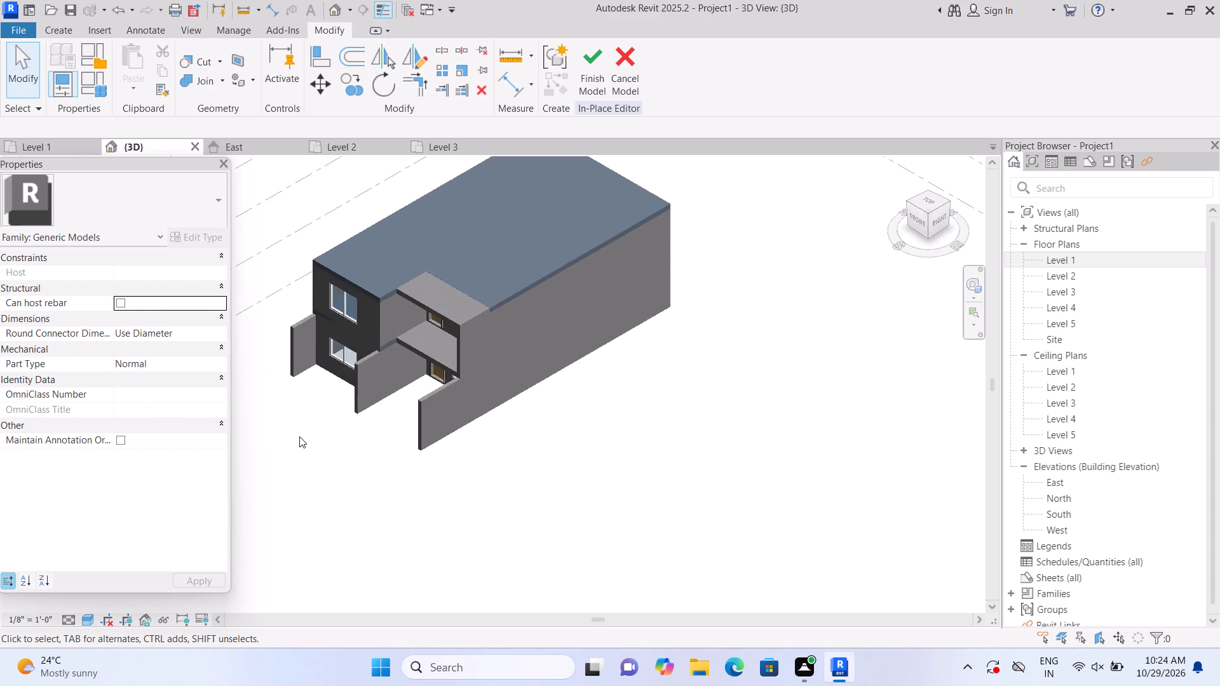
pyautogui.scroll(2, 299, 436)
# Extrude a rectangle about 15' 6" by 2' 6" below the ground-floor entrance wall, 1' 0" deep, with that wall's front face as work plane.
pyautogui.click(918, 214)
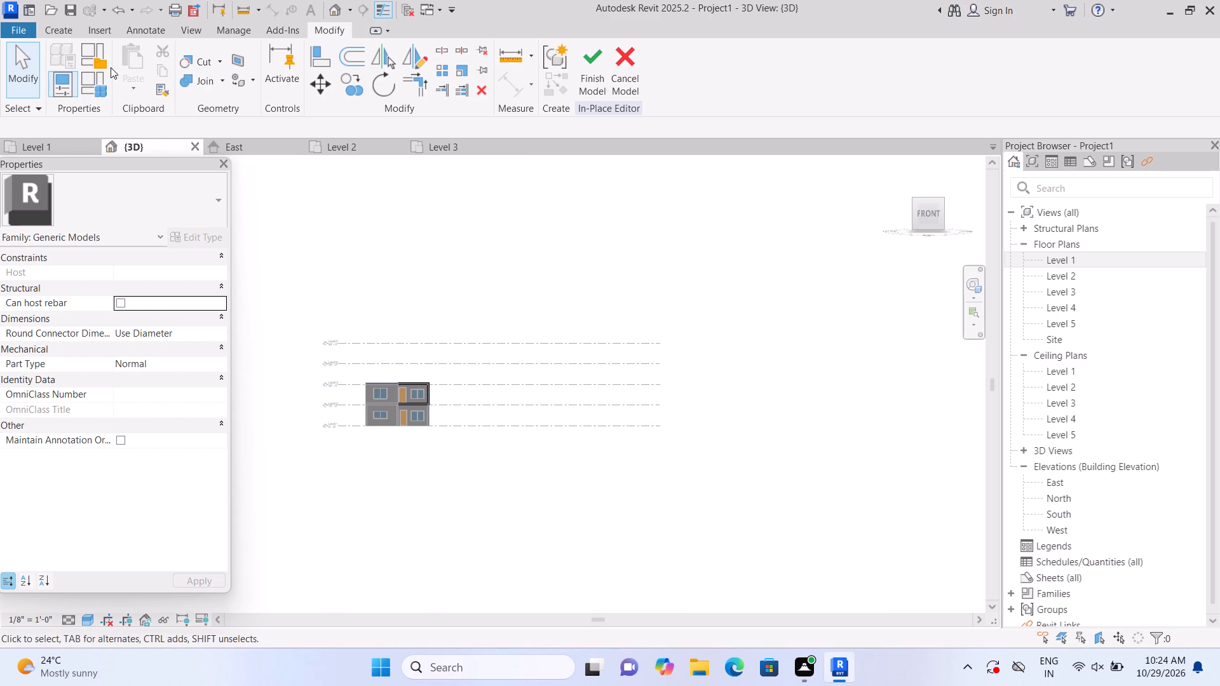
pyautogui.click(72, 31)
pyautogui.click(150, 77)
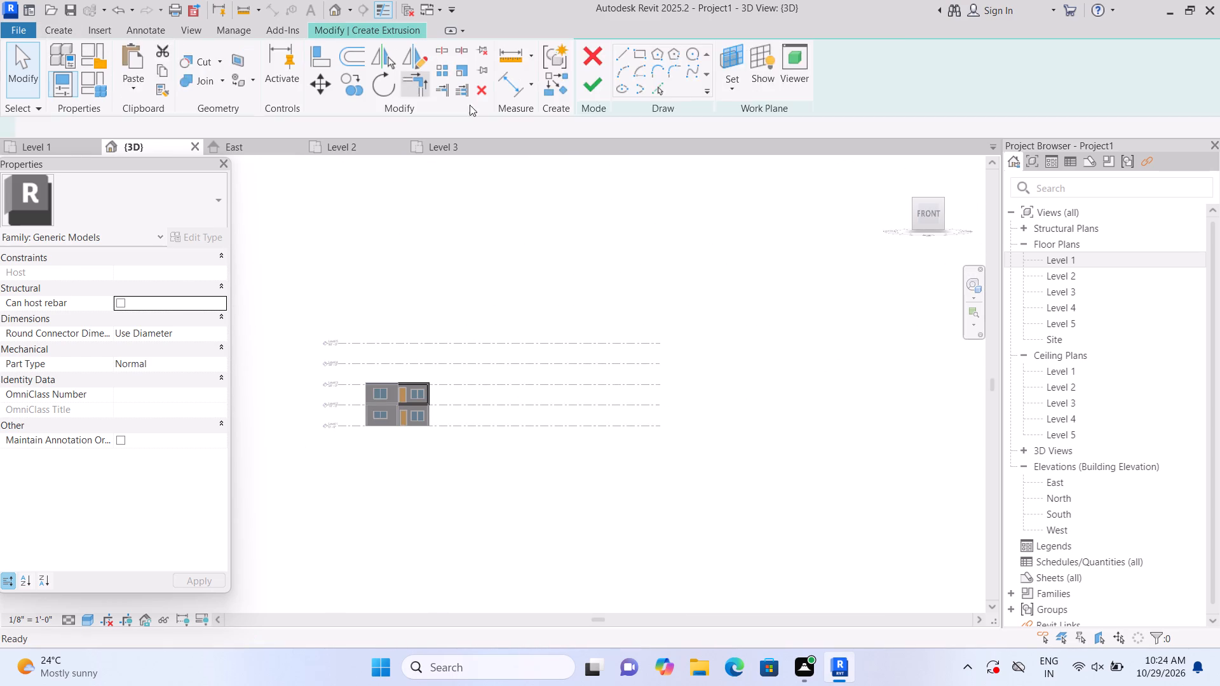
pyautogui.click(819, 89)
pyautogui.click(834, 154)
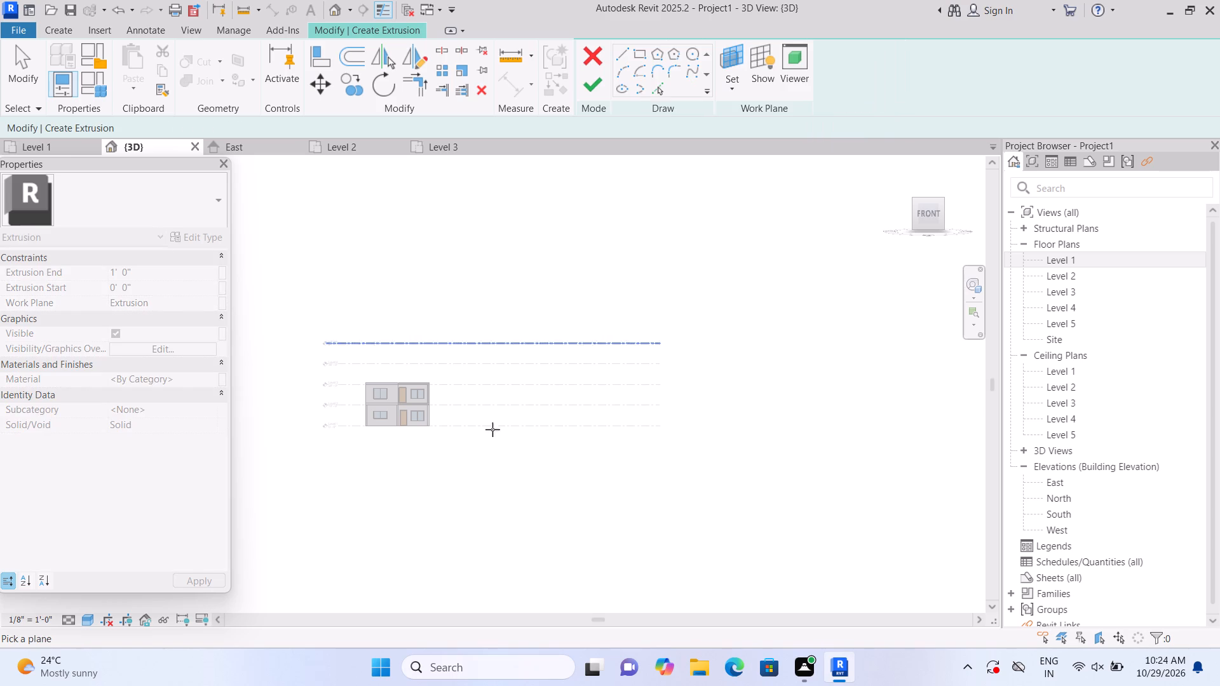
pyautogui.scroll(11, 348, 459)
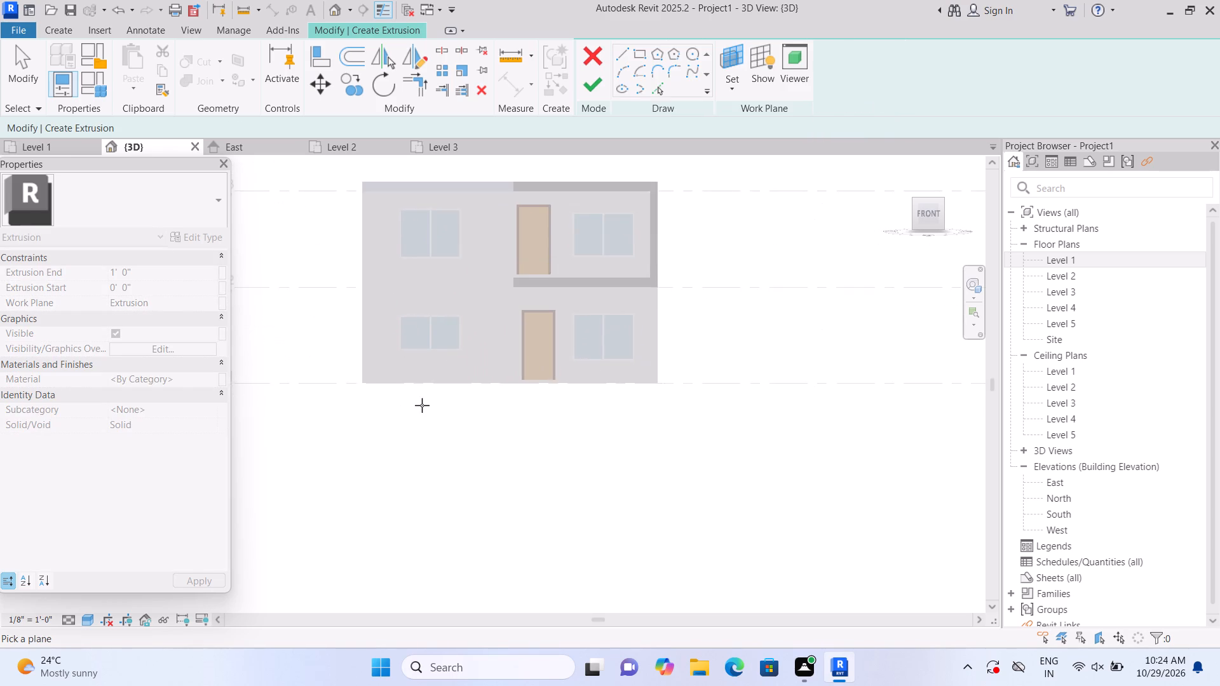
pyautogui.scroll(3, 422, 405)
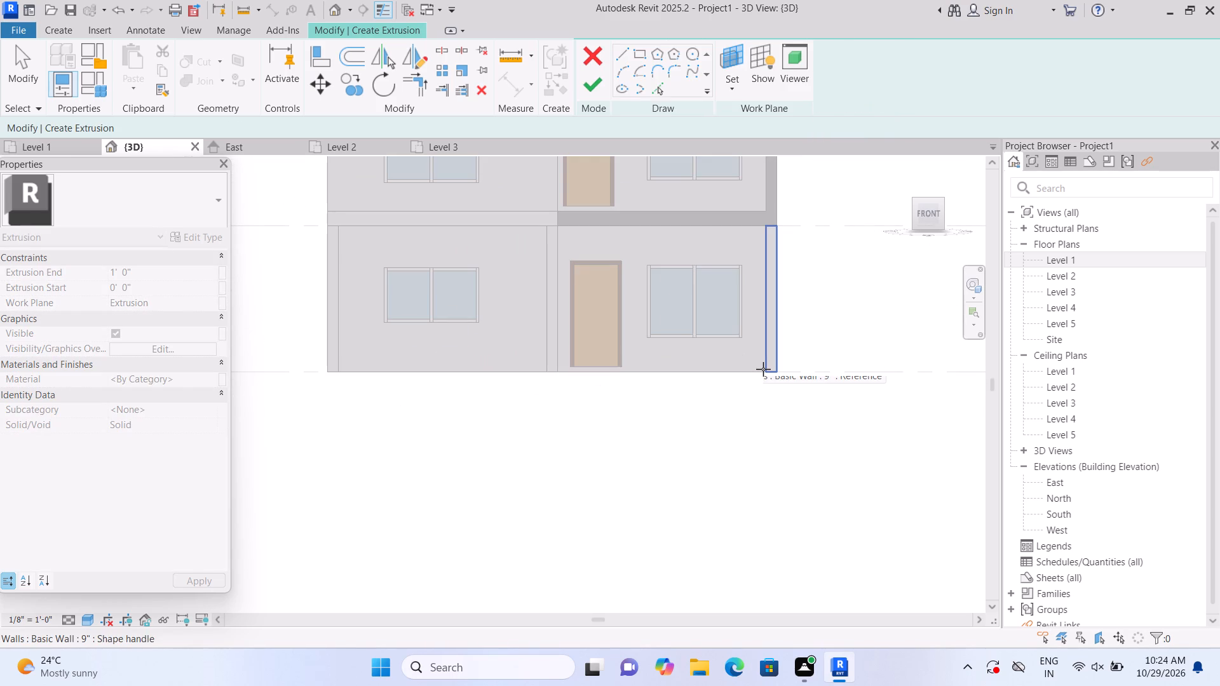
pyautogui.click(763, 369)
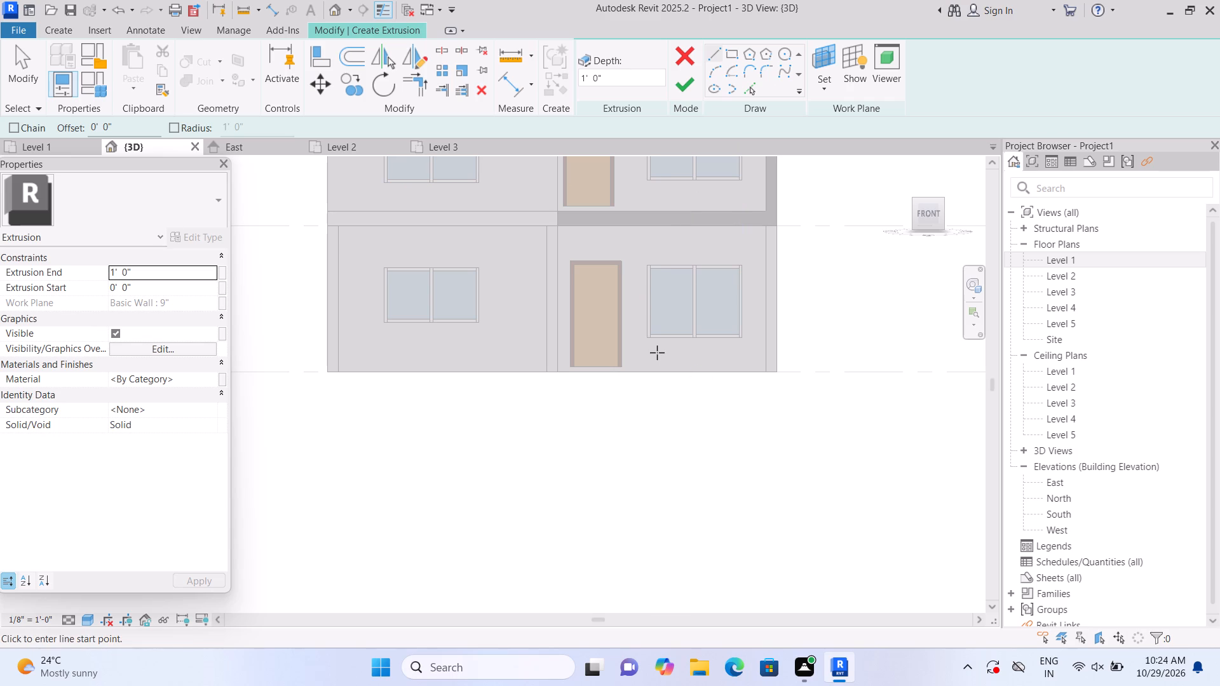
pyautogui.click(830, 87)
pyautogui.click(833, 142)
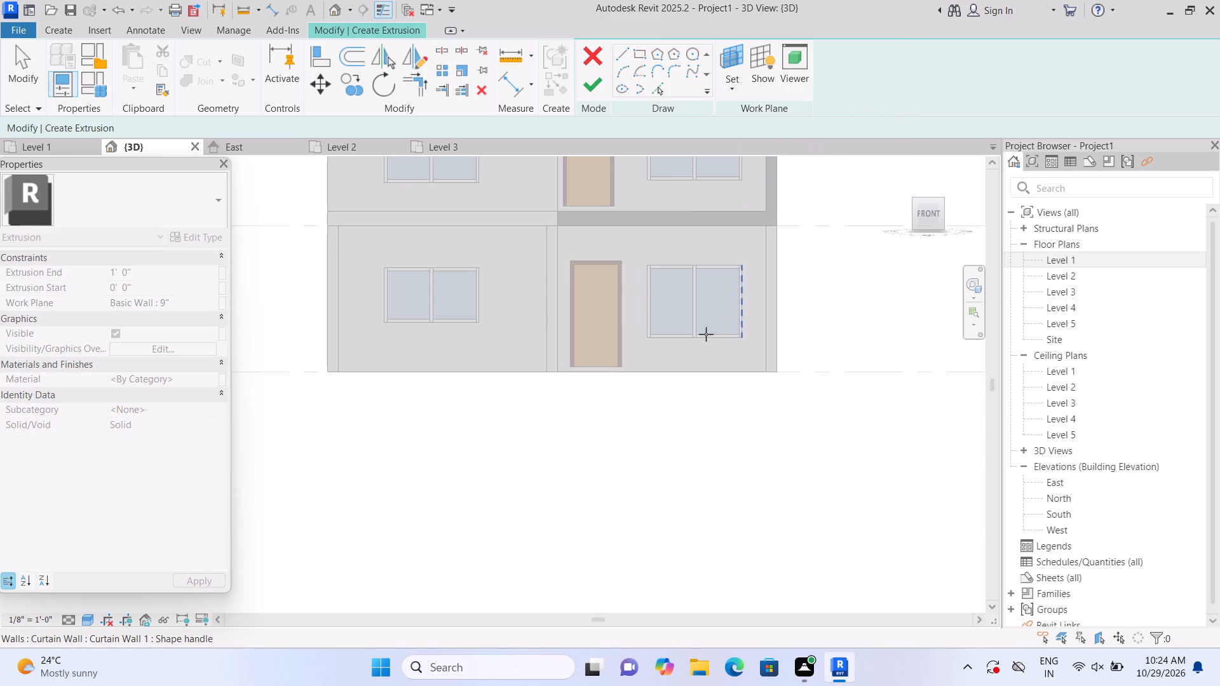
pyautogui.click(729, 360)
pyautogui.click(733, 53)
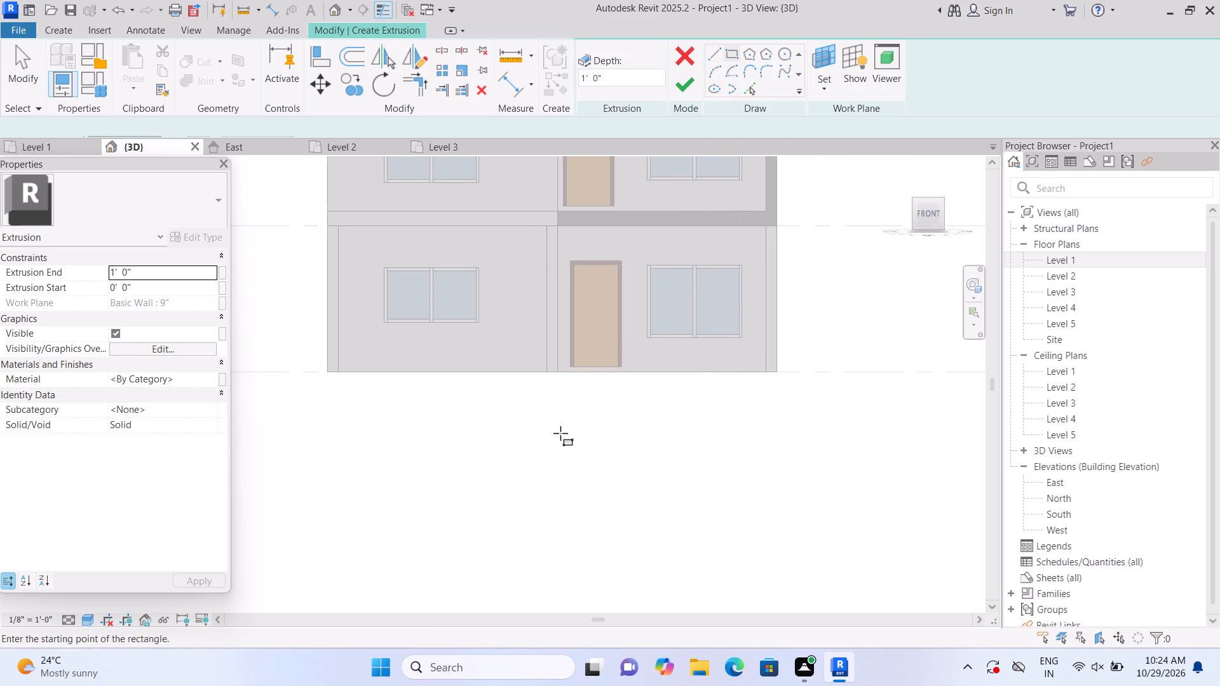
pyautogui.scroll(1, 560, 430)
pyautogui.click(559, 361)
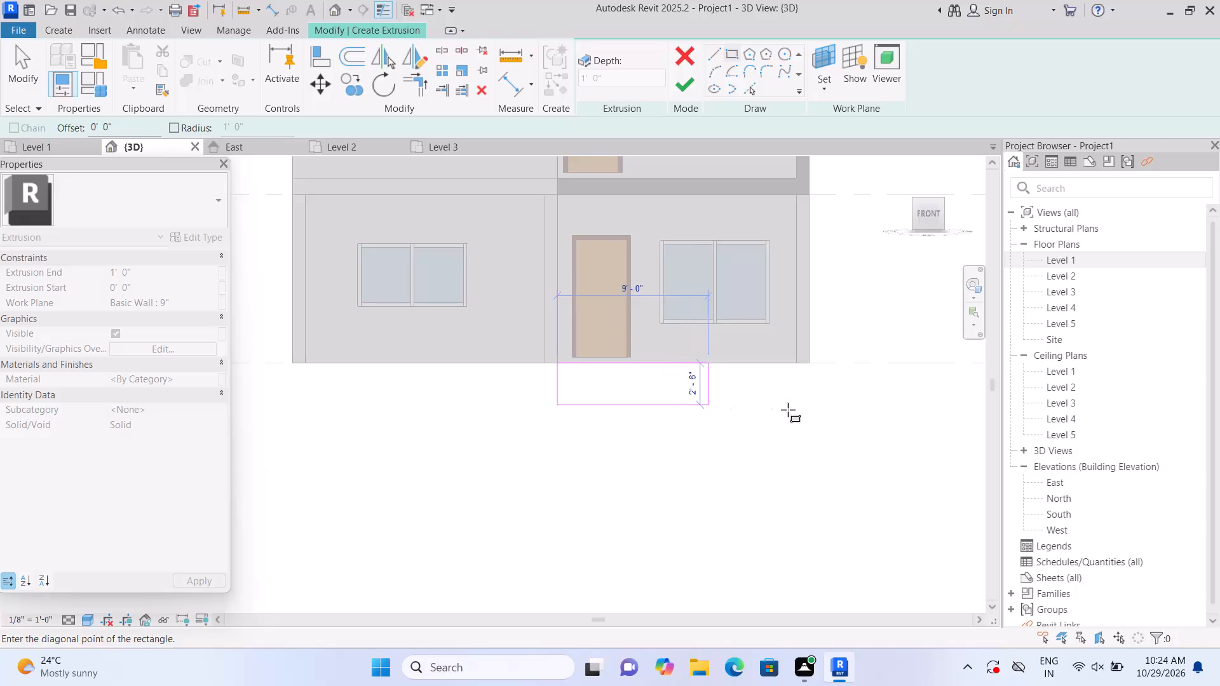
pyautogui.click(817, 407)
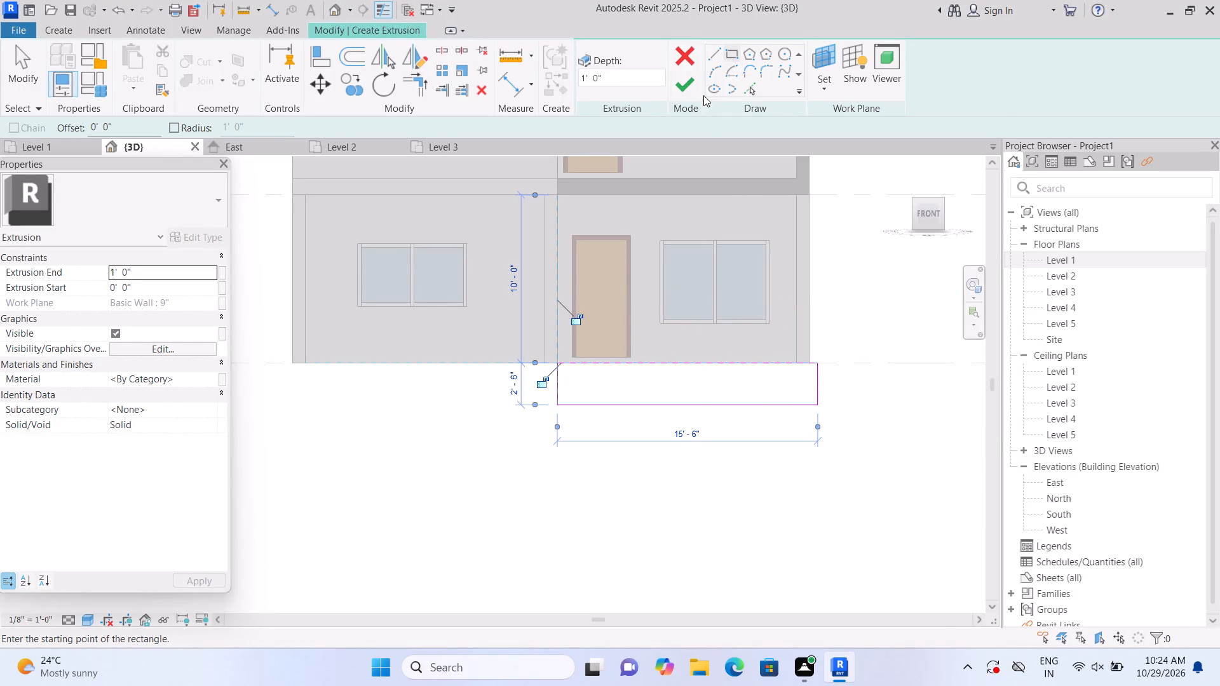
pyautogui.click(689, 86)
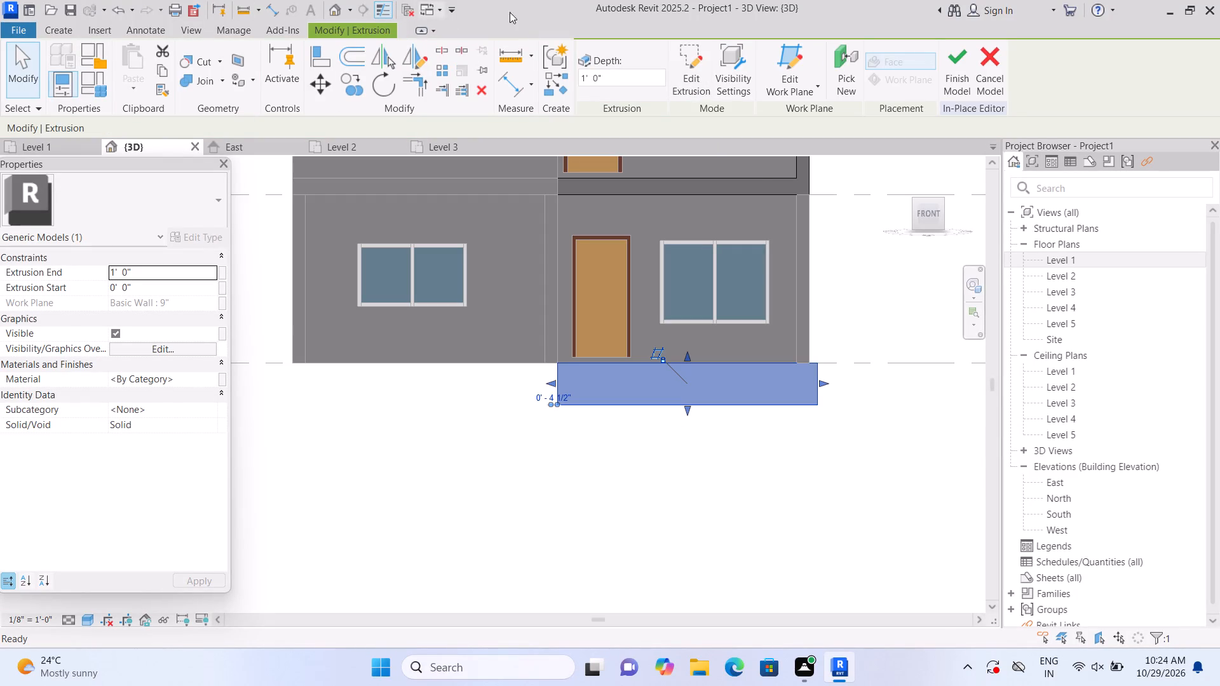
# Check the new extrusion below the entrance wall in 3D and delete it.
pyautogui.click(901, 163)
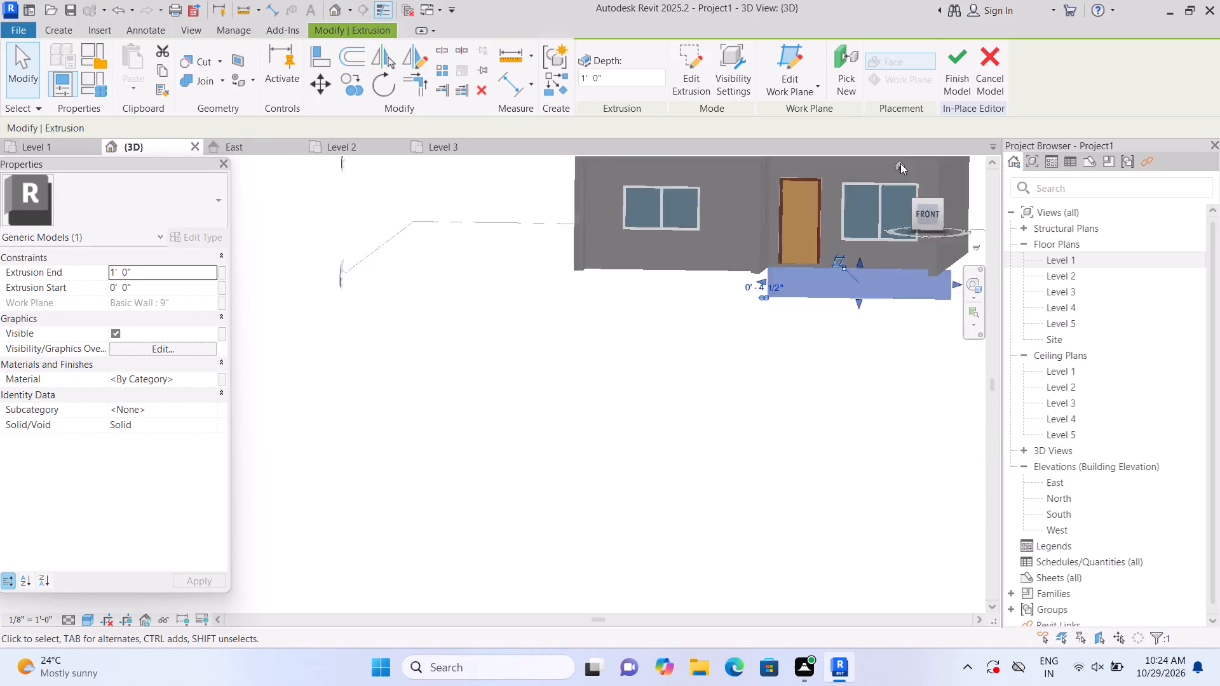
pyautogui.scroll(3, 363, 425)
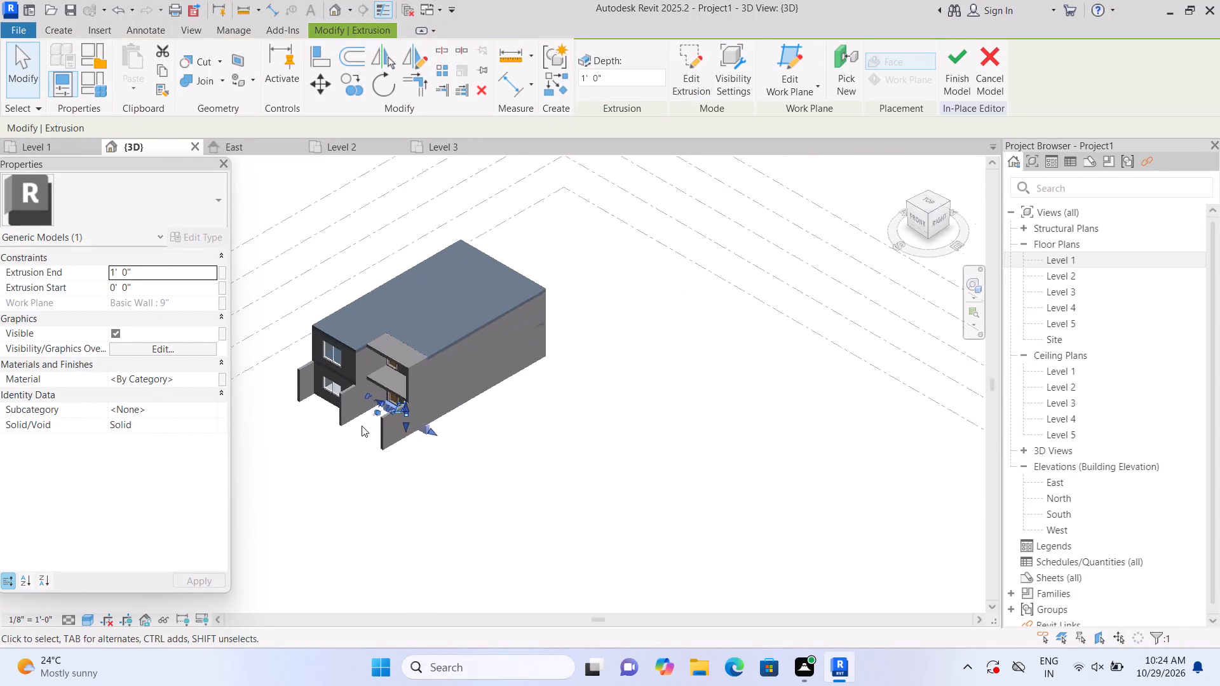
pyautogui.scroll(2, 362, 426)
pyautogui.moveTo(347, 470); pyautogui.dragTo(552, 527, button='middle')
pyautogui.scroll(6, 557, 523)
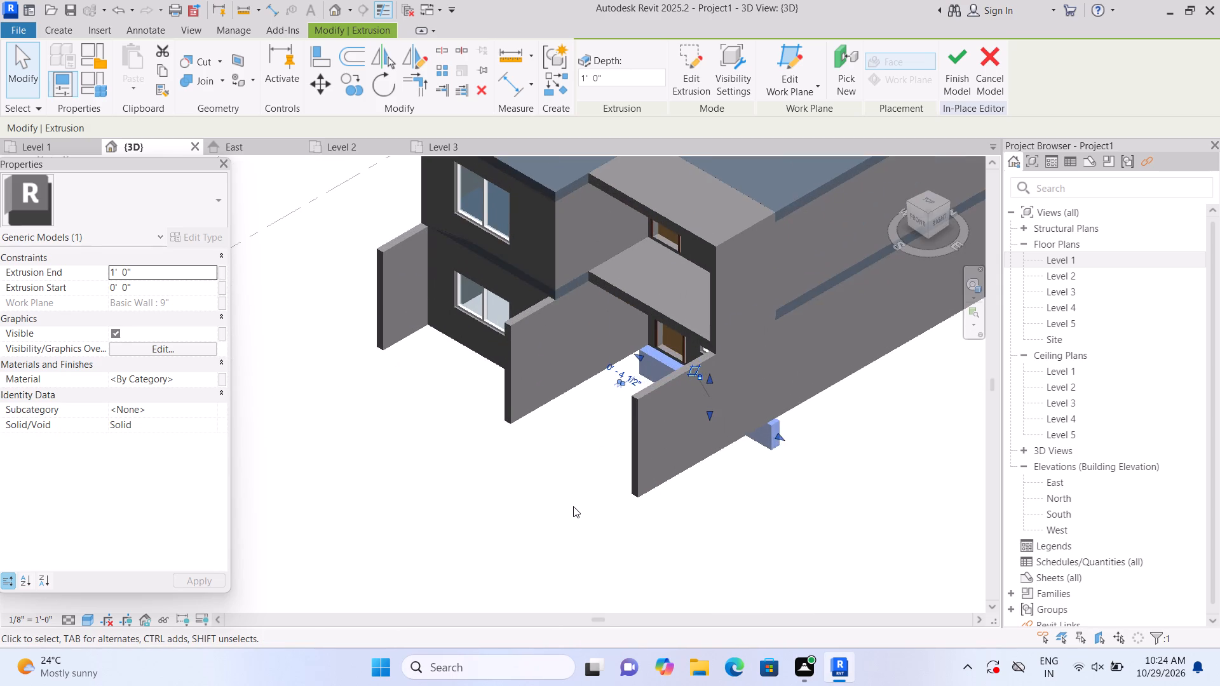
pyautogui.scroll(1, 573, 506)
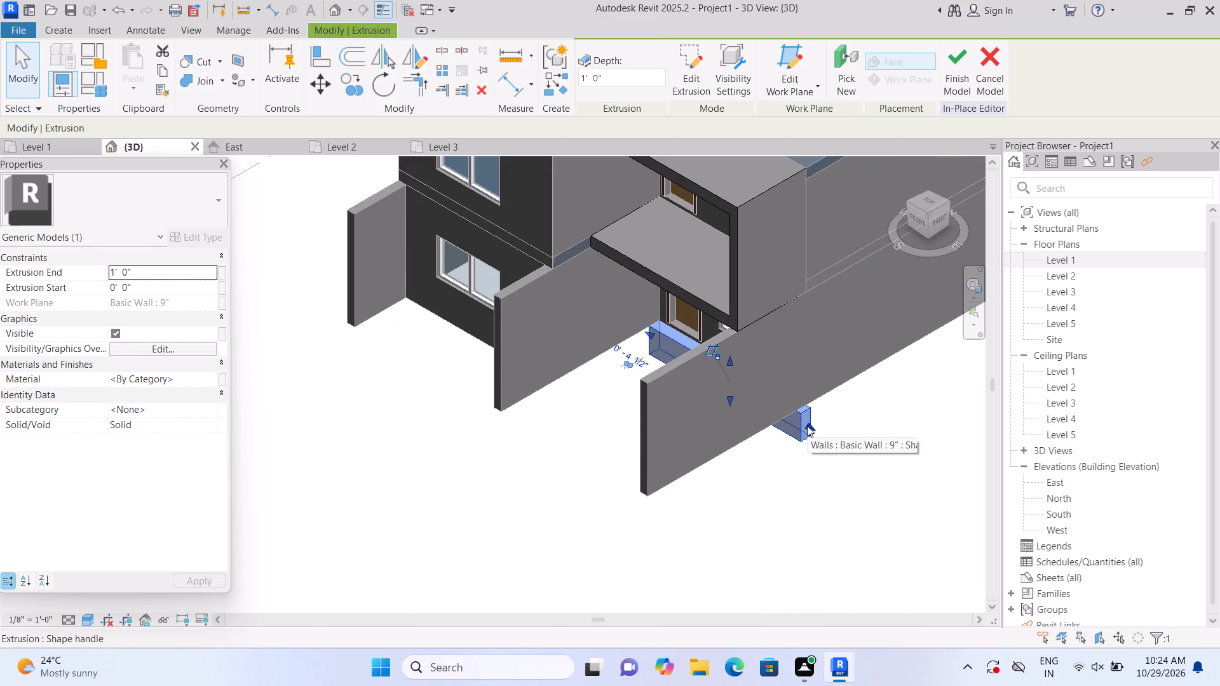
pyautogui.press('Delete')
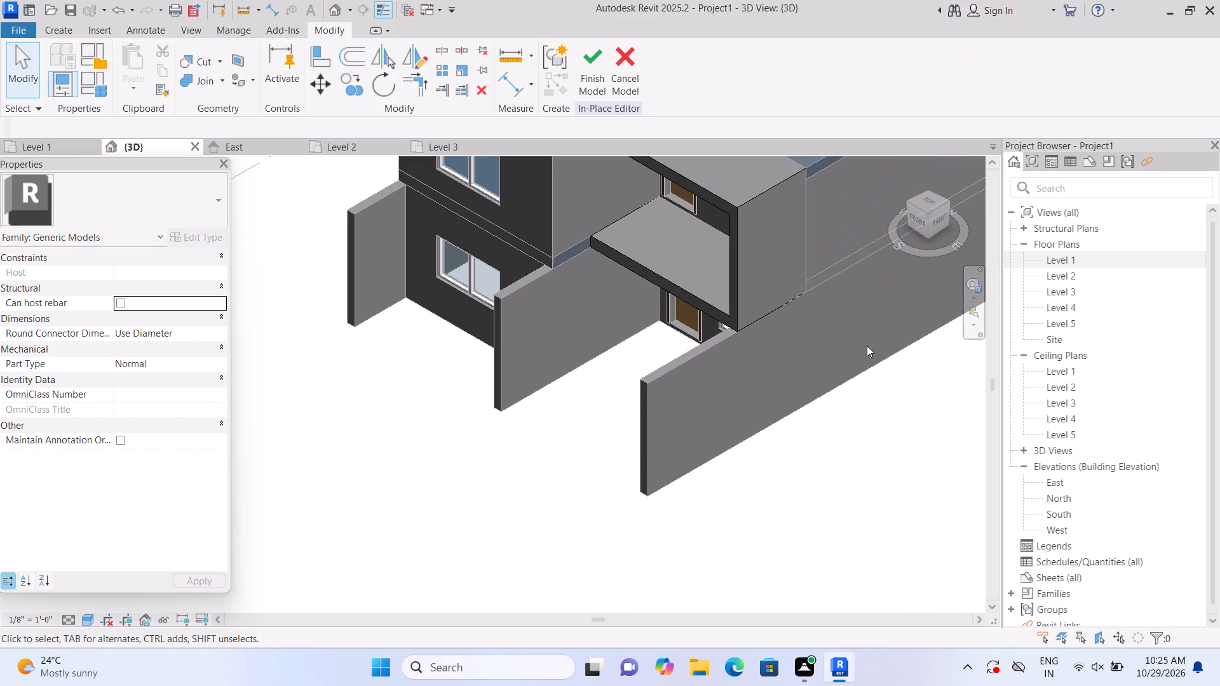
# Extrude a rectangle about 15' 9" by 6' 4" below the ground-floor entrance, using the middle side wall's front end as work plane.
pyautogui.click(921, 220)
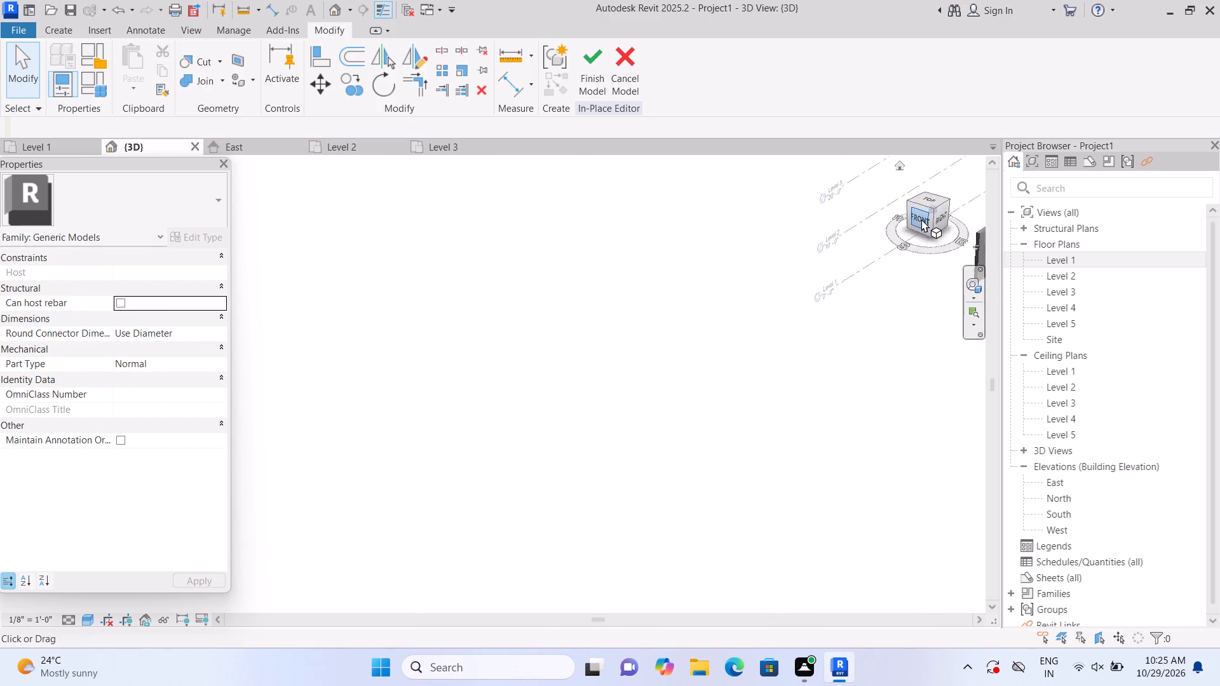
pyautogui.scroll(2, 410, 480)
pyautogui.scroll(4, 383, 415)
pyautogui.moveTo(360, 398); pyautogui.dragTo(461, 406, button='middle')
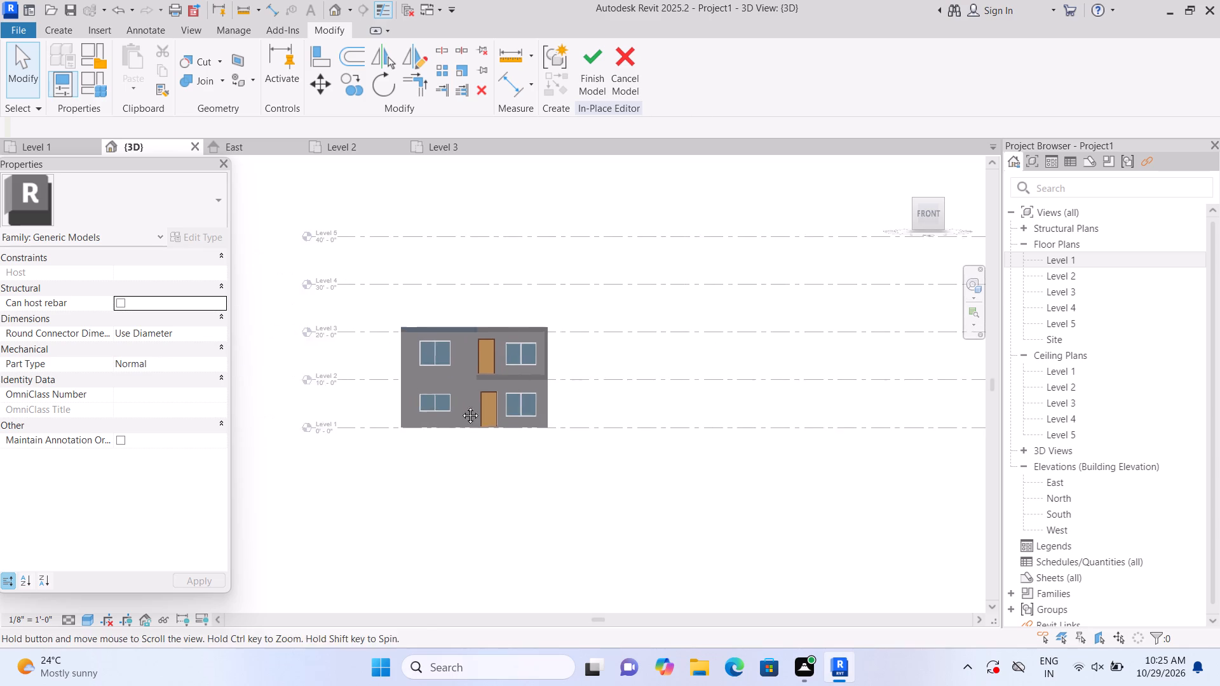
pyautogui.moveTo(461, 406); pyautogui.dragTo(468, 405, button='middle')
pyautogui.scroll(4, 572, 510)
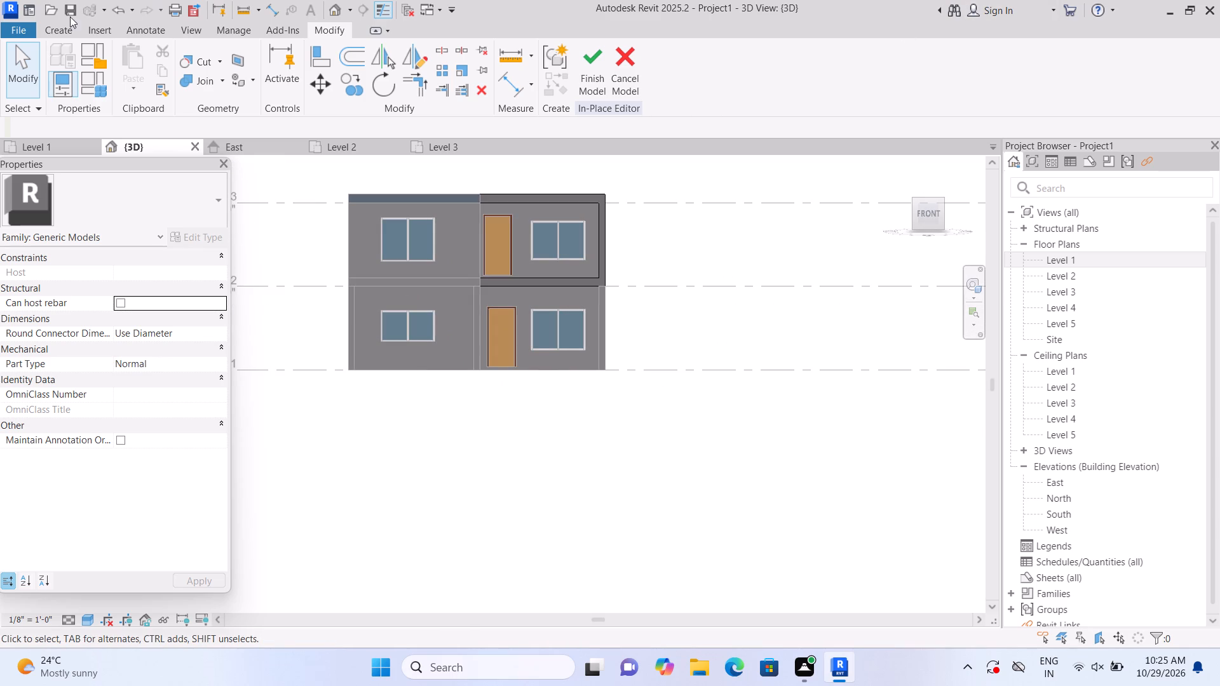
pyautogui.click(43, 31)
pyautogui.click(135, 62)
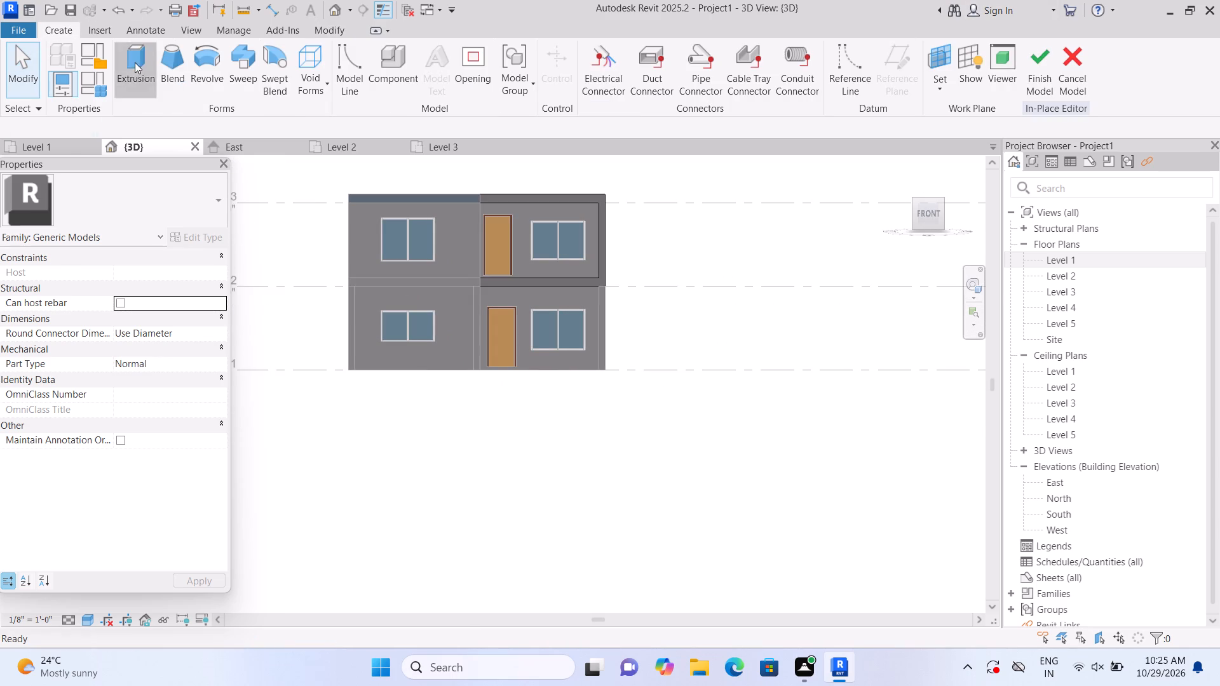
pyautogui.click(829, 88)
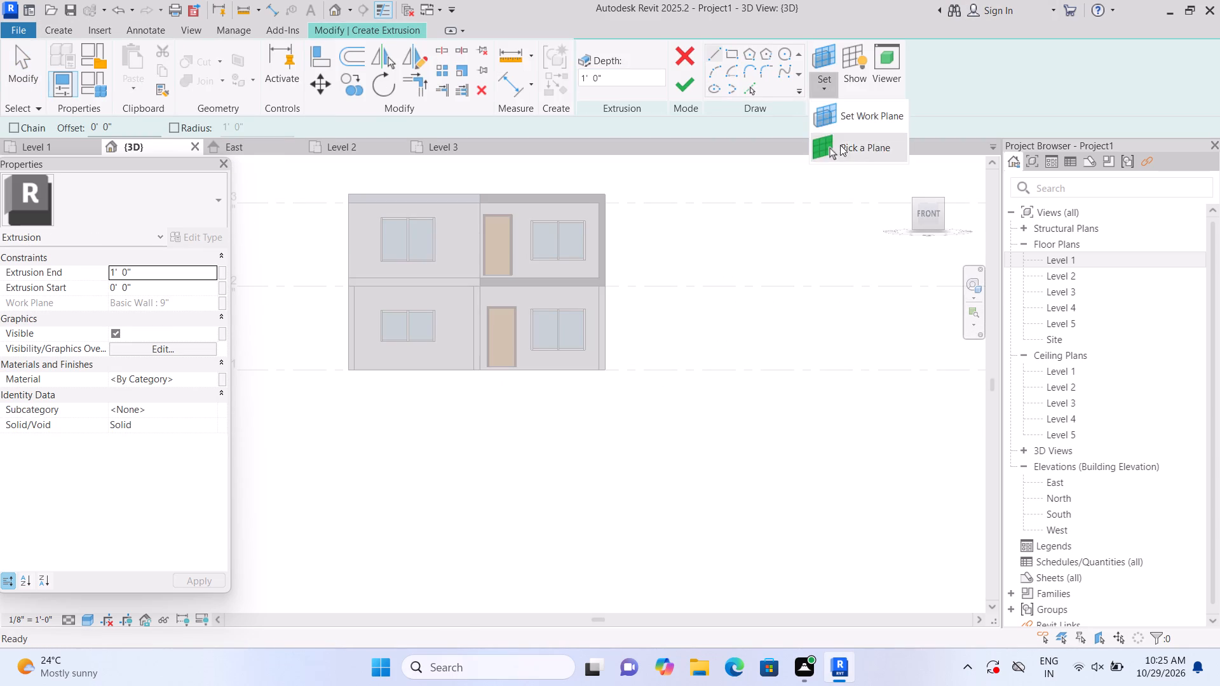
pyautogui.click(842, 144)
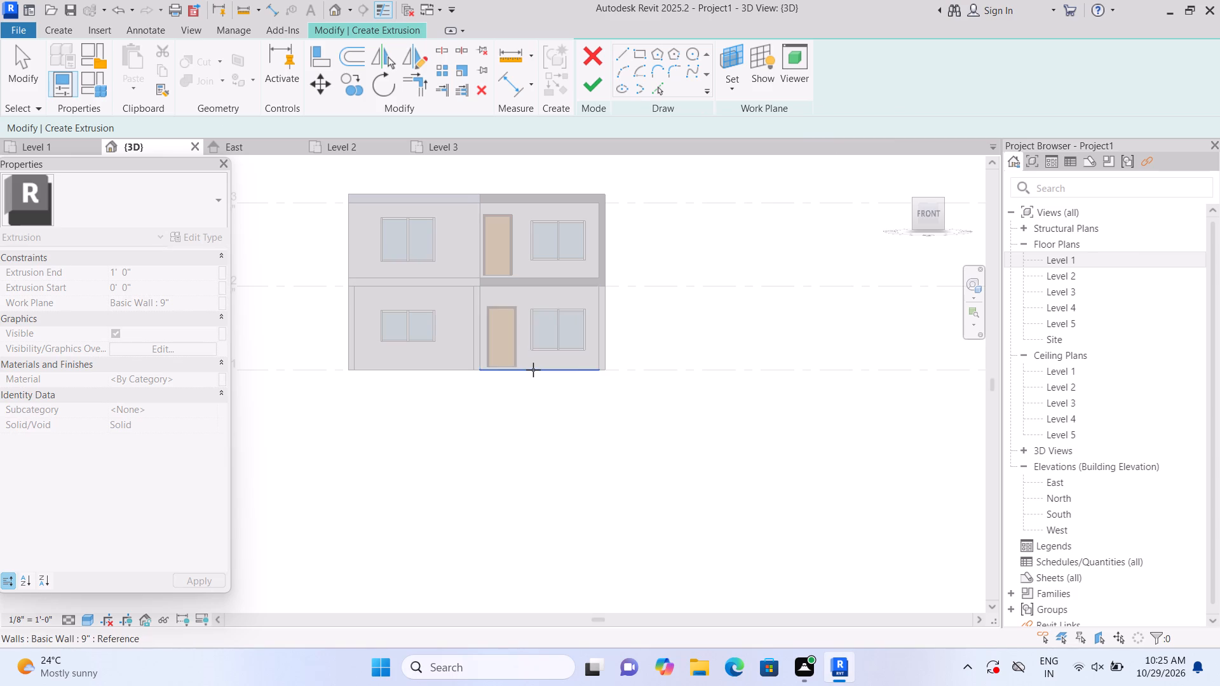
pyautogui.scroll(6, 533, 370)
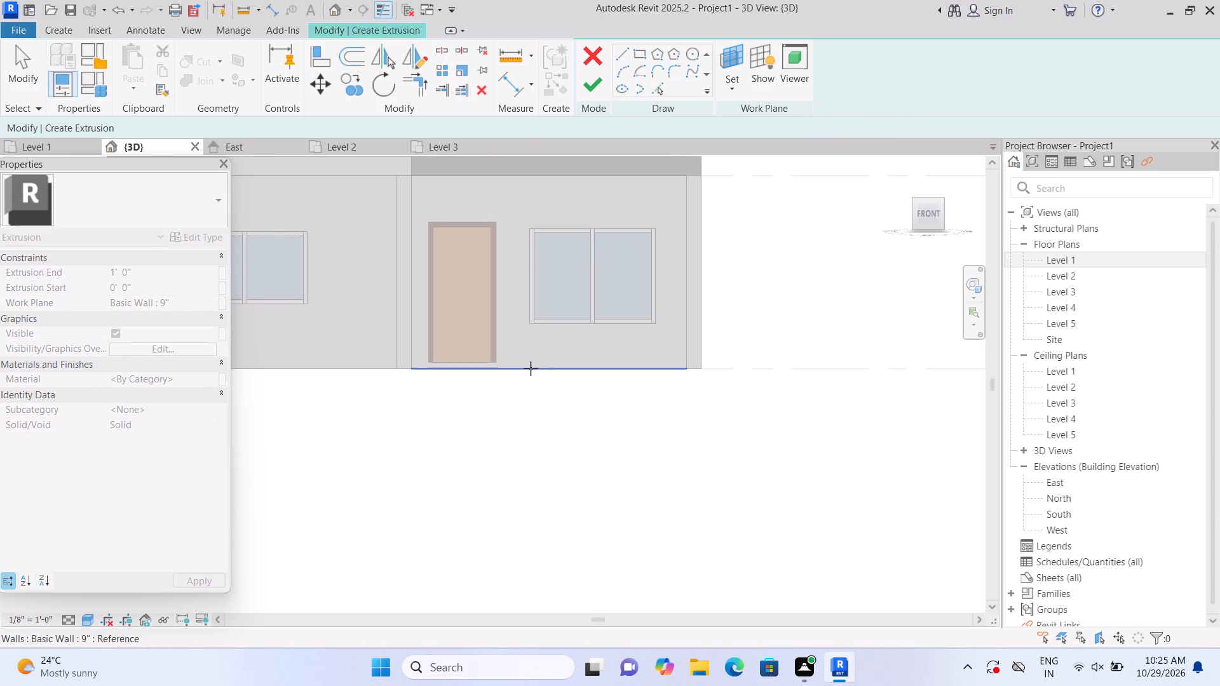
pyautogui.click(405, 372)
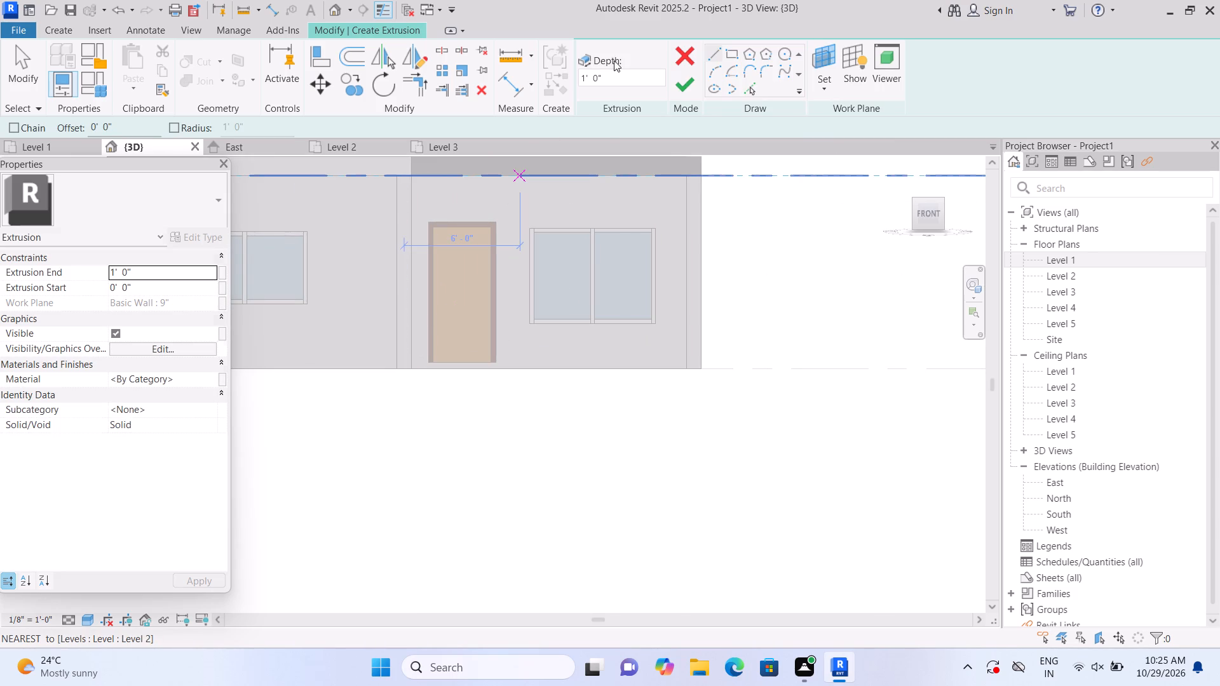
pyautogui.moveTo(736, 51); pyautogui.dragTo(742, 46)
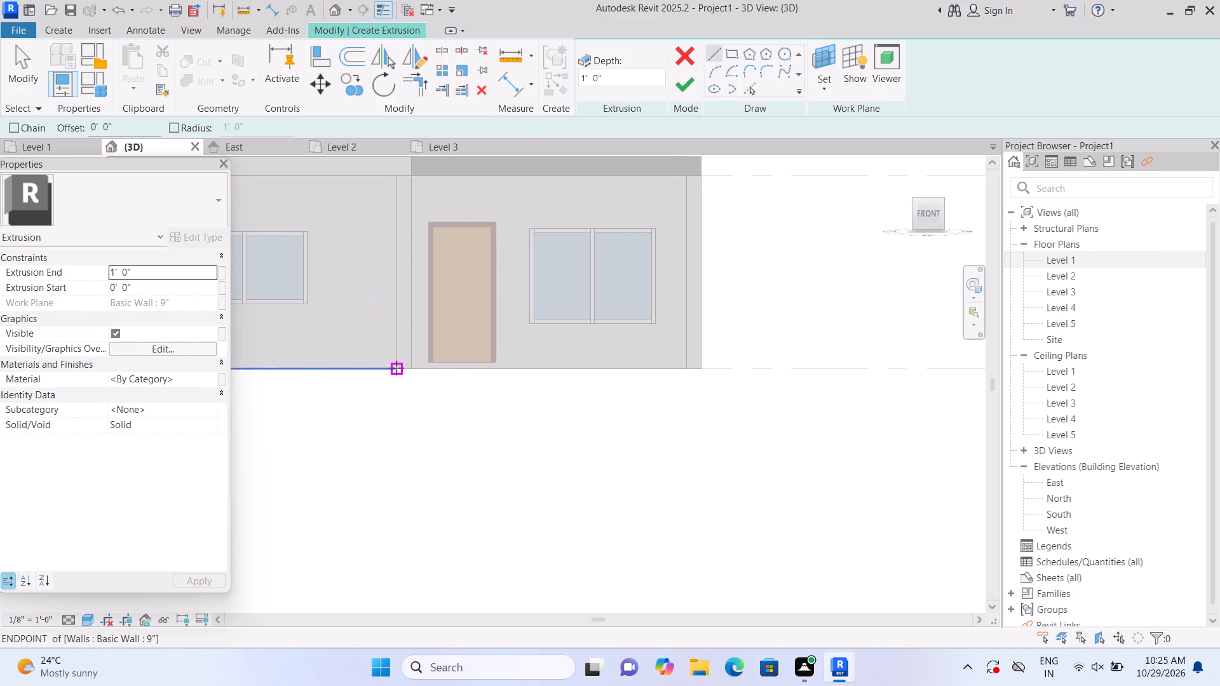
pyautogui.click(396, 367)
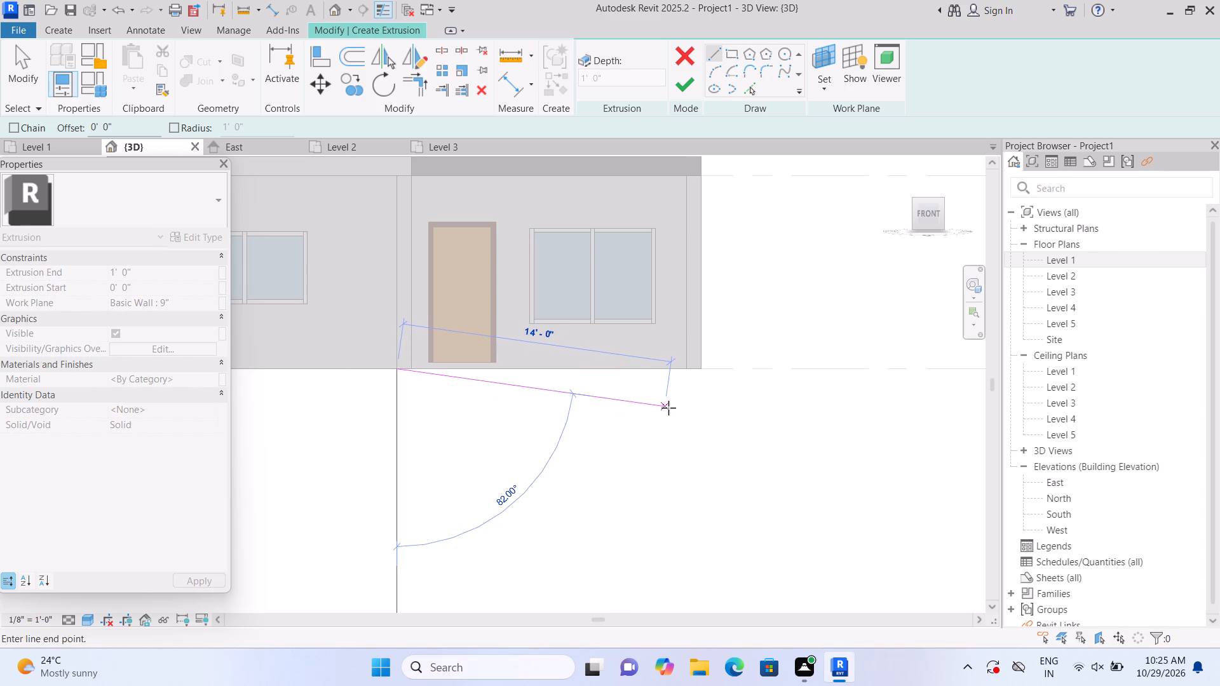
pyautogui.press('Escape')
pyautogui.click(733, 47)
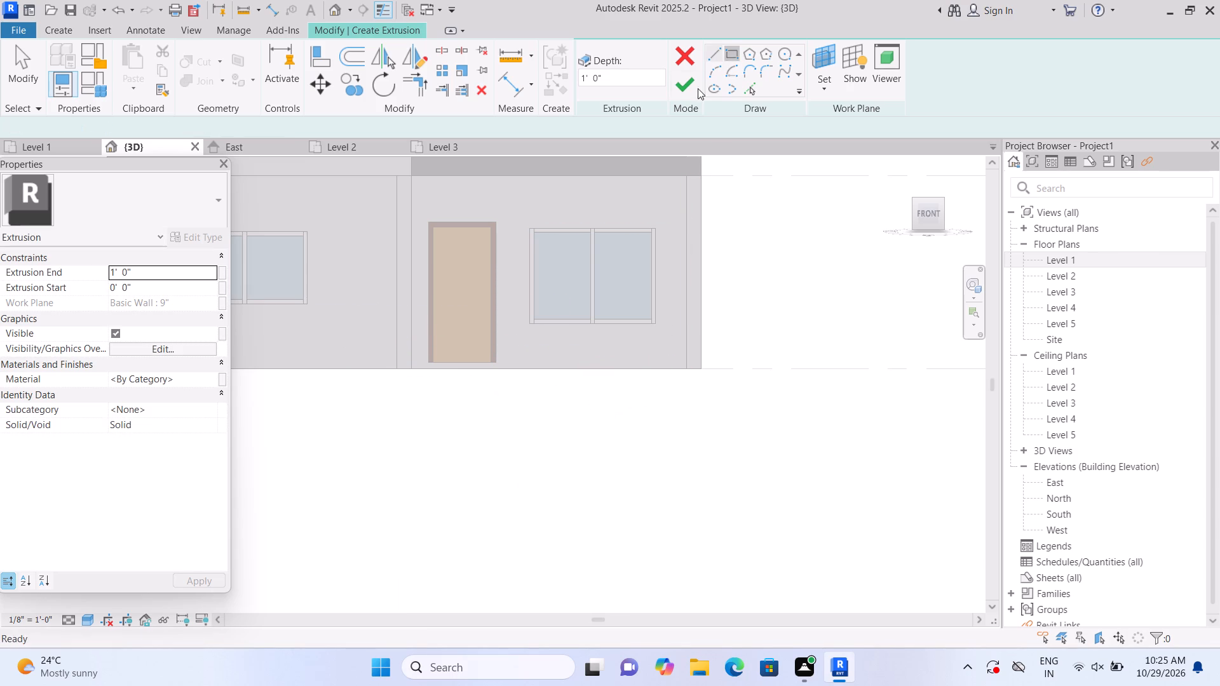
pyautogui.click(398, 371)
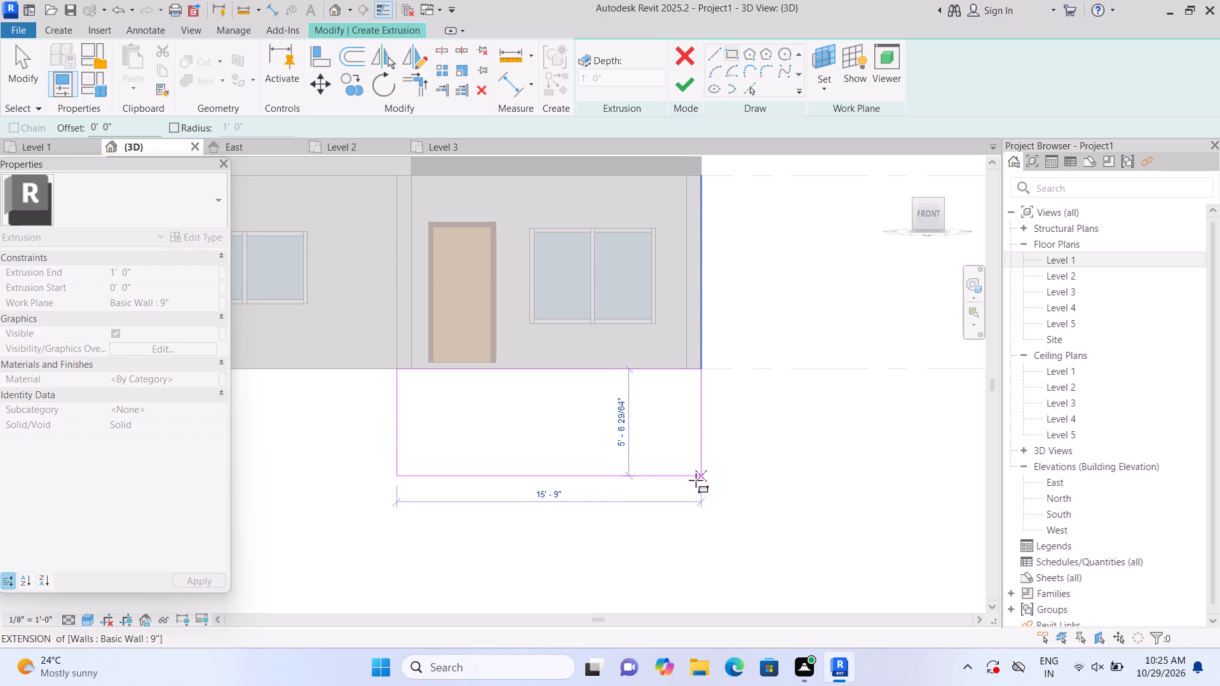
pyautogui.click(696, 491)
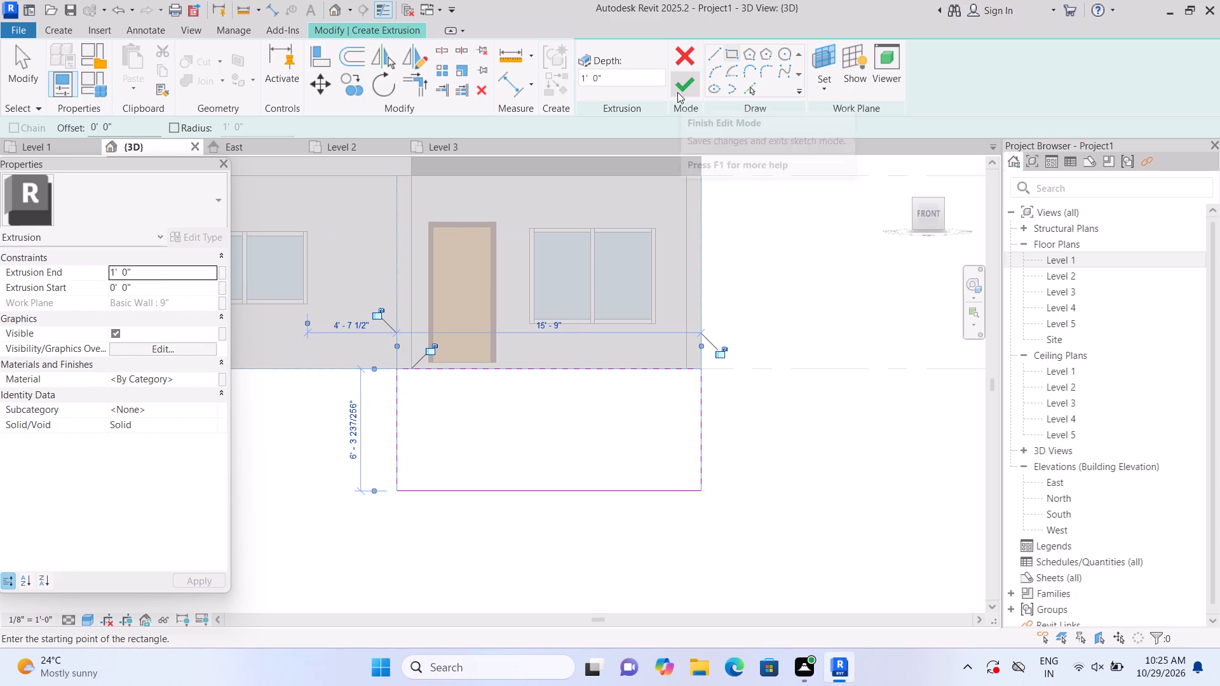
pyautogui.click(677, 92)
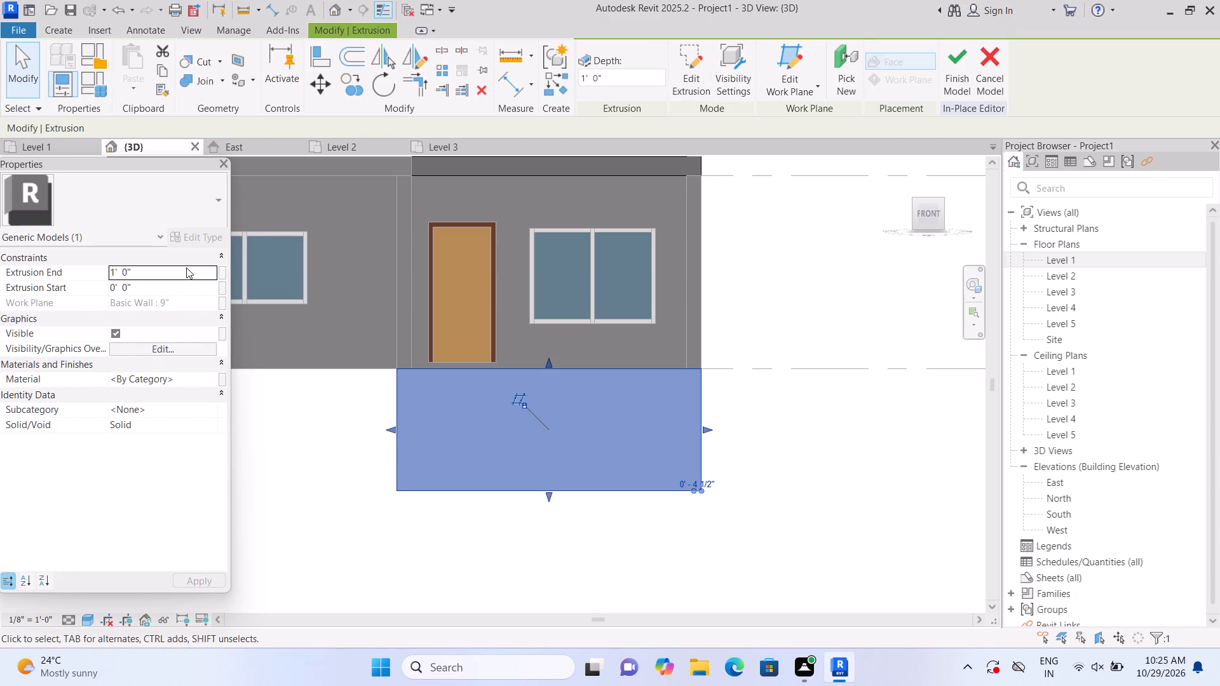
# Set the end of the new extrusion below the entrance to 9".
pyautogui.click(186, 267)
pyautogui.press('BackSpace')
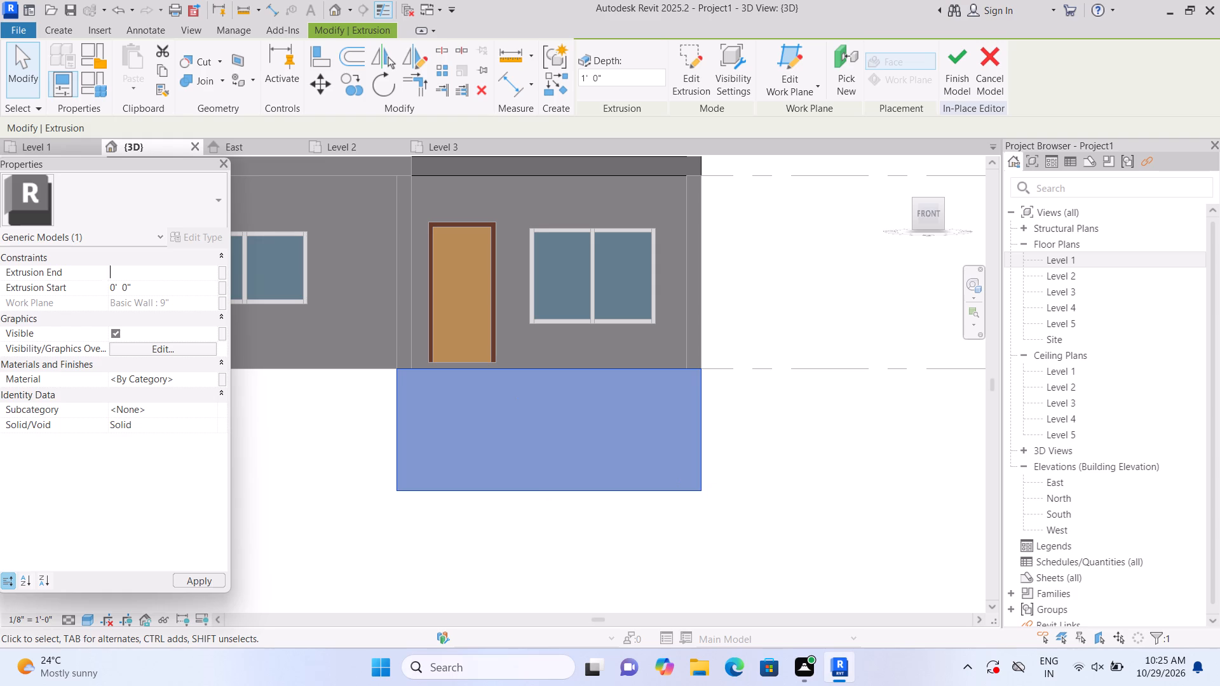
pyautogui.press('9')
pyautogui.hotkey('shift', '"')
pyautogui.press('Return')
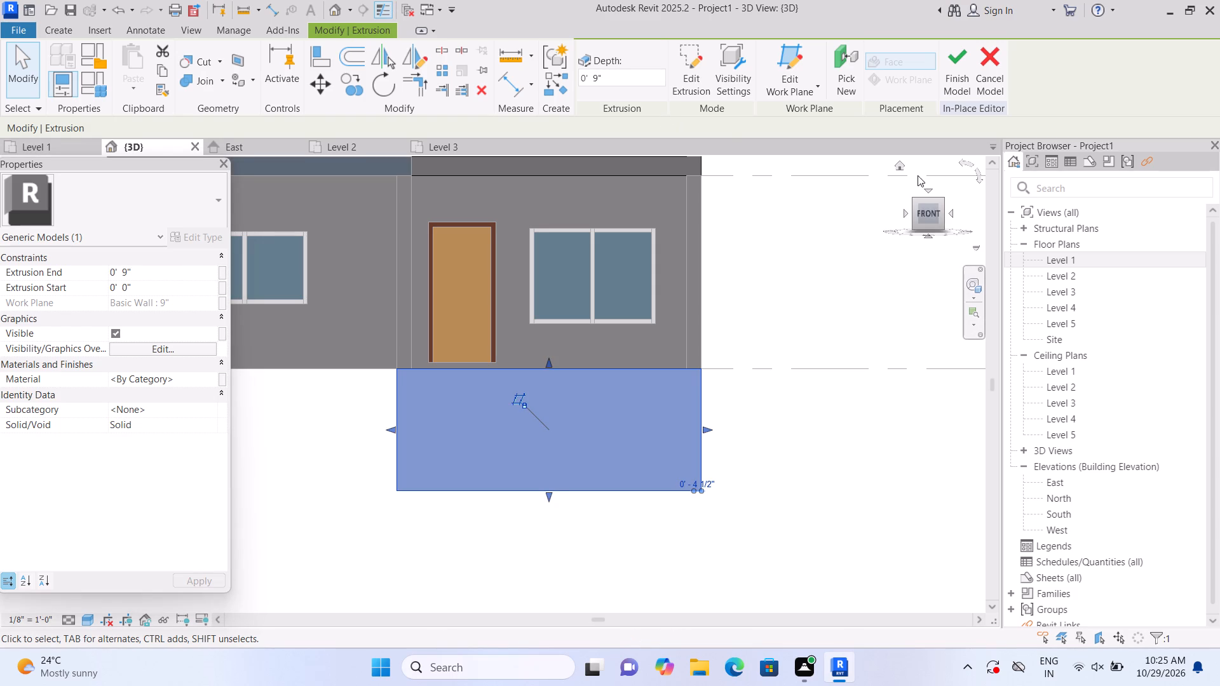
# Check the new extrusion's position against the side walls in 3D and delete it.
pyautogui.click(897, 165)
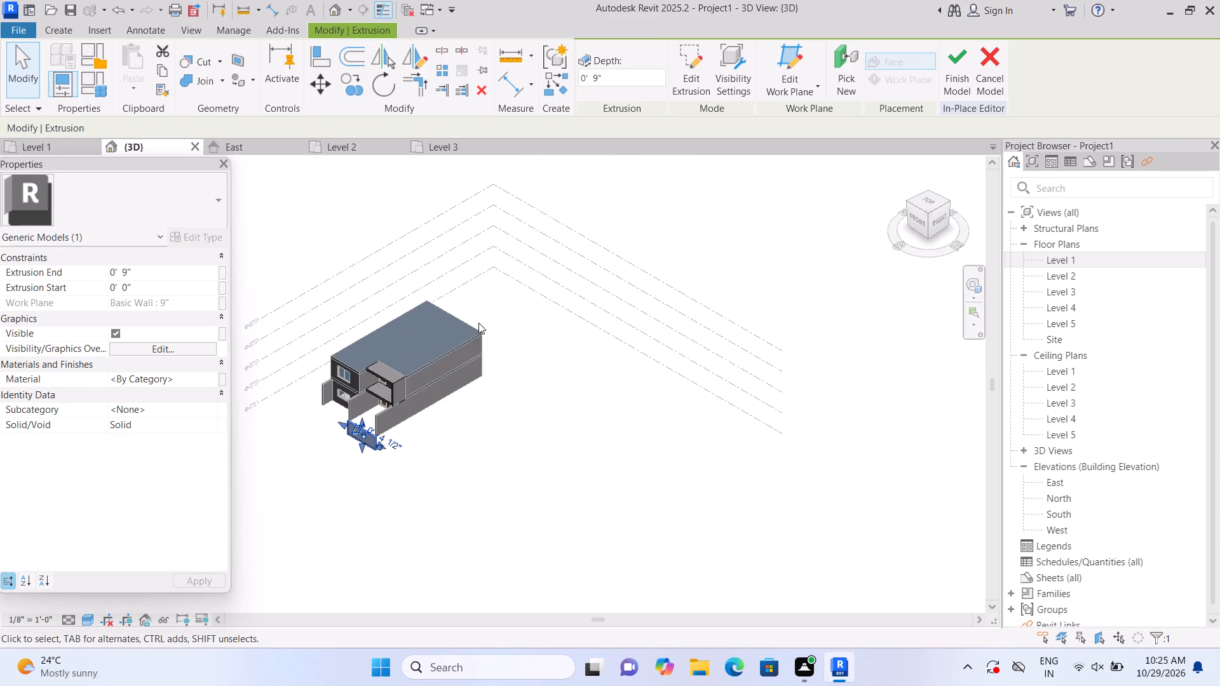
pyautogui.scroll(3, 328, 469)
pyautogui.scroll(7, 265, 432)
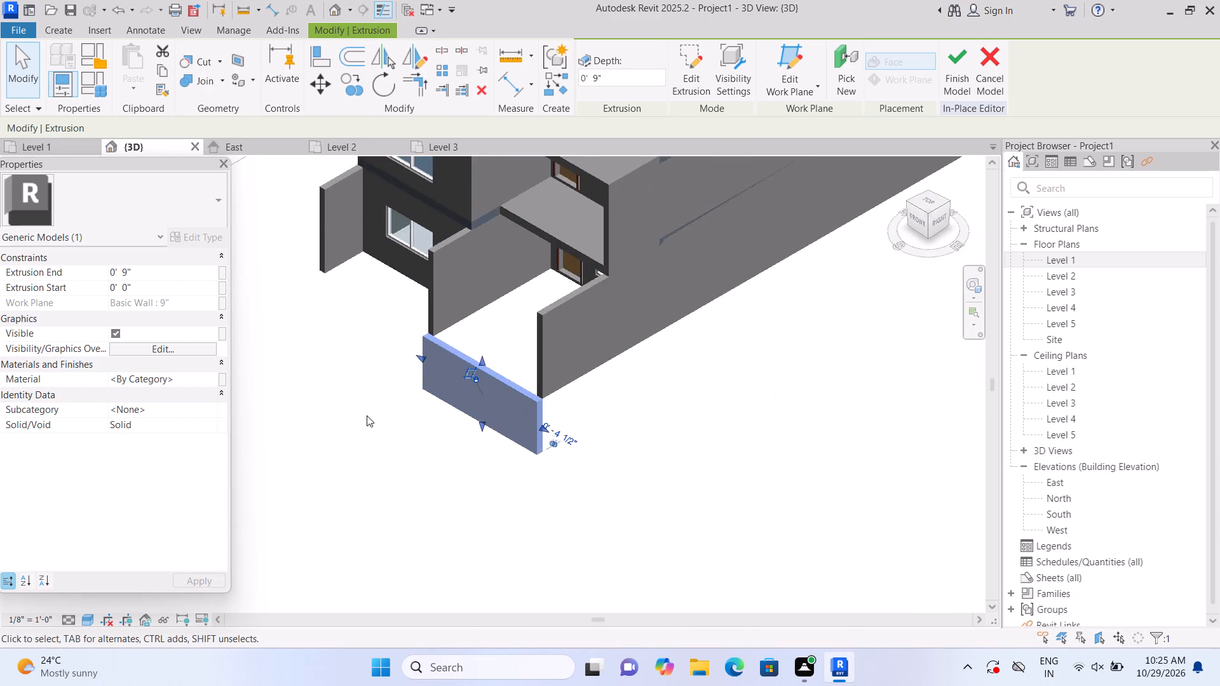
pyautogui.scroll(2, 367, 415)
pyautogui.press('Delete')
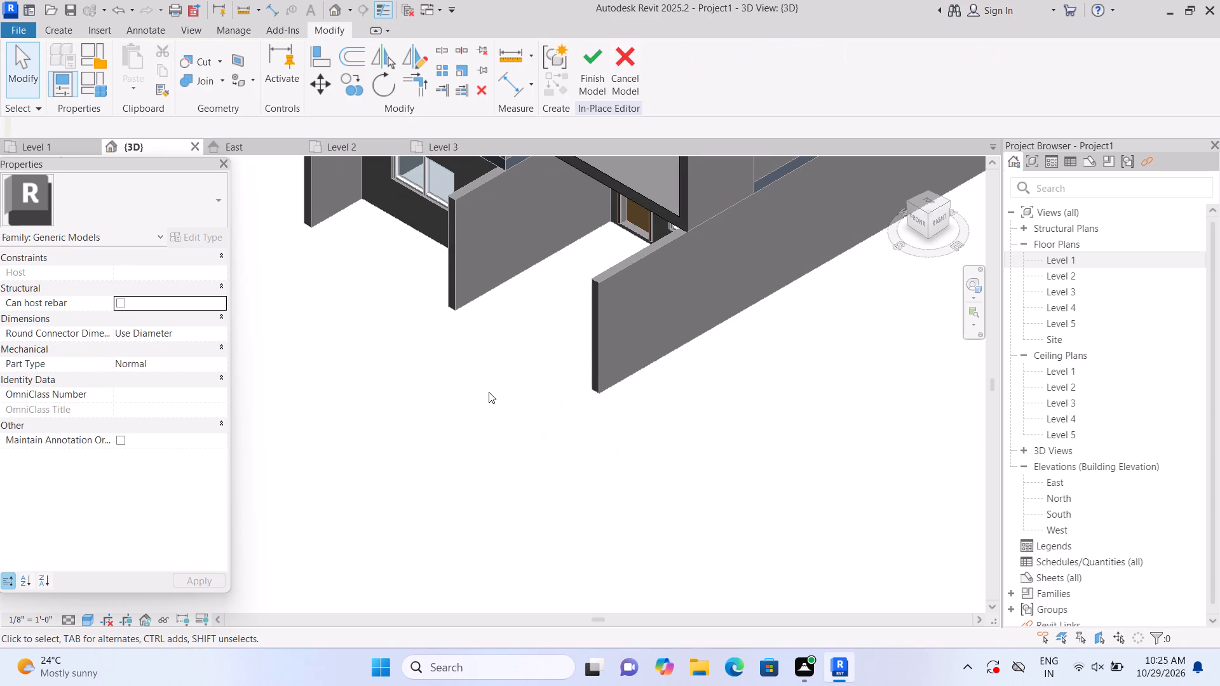
# Start a new extrusion in 3D with the base of the ground-floor entrance wall as its horizontal work plane.
pyautogui.keyDown('shift'); pyautogui.moveTo(428, 475); pyautogui.dragTo(456, 489, button='middle'); pyautogui.keyUp('shift')
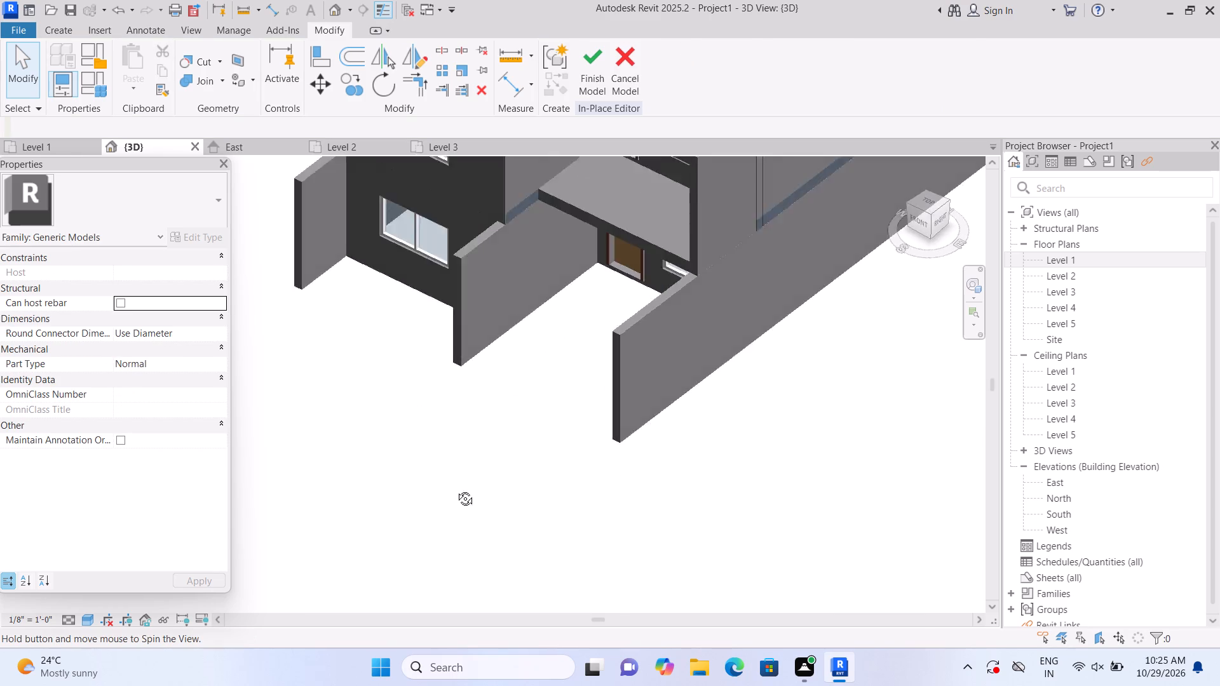
pyautogui.keyDown('shift'); pyautogui.moveTo(456, 489); pyautogui.dragTo(489, 464, button='middle'); pyautogui.keyUp('shift')
pyautogui.scroll(2, 654, 523)
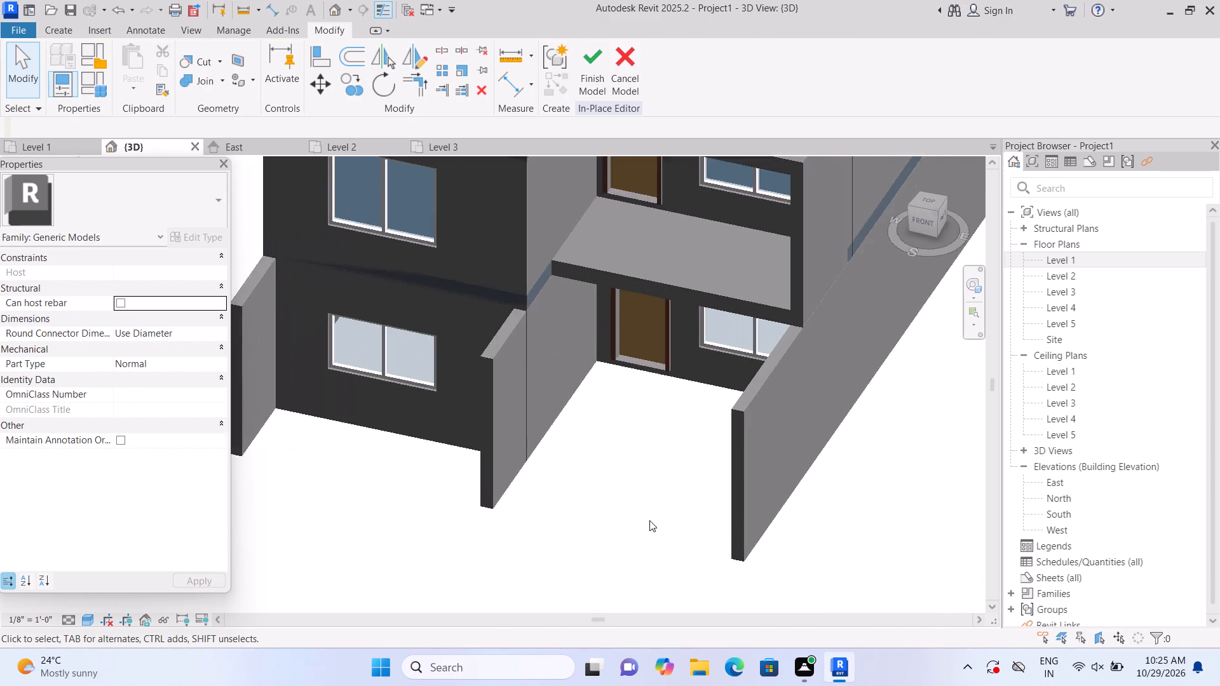
pyautogui.scroll(2, 649, 520)
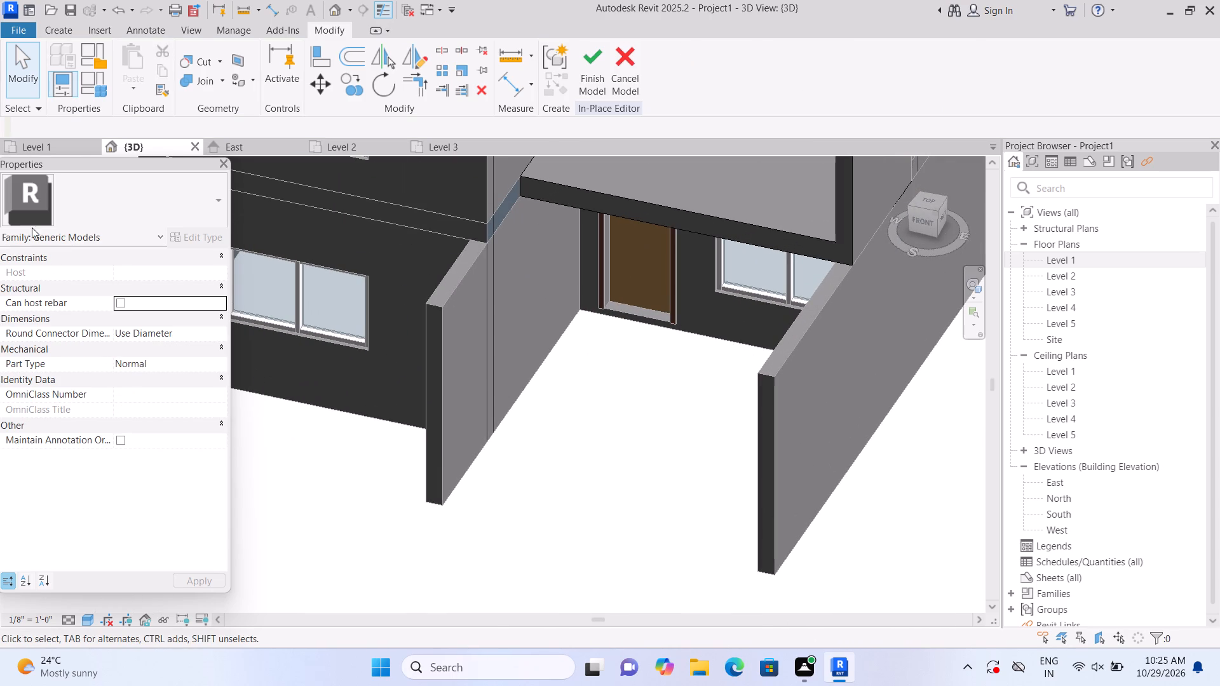
pyautogui.click(67, 31)
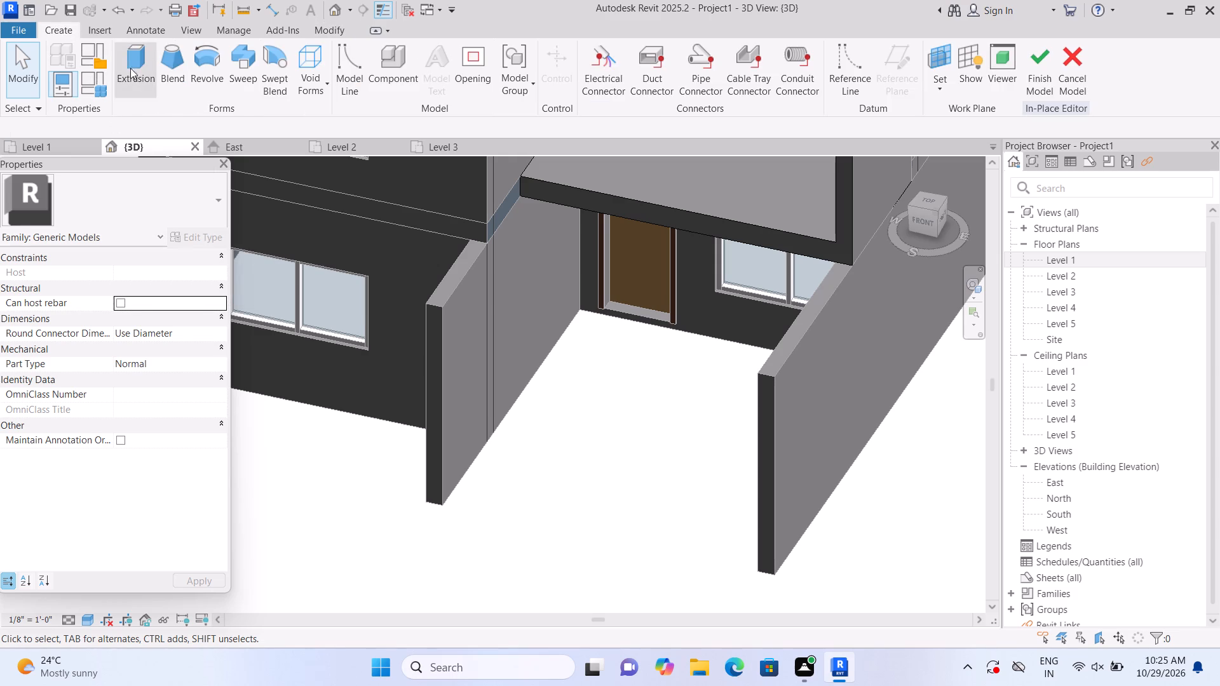
pyautogui.click(135, 72)
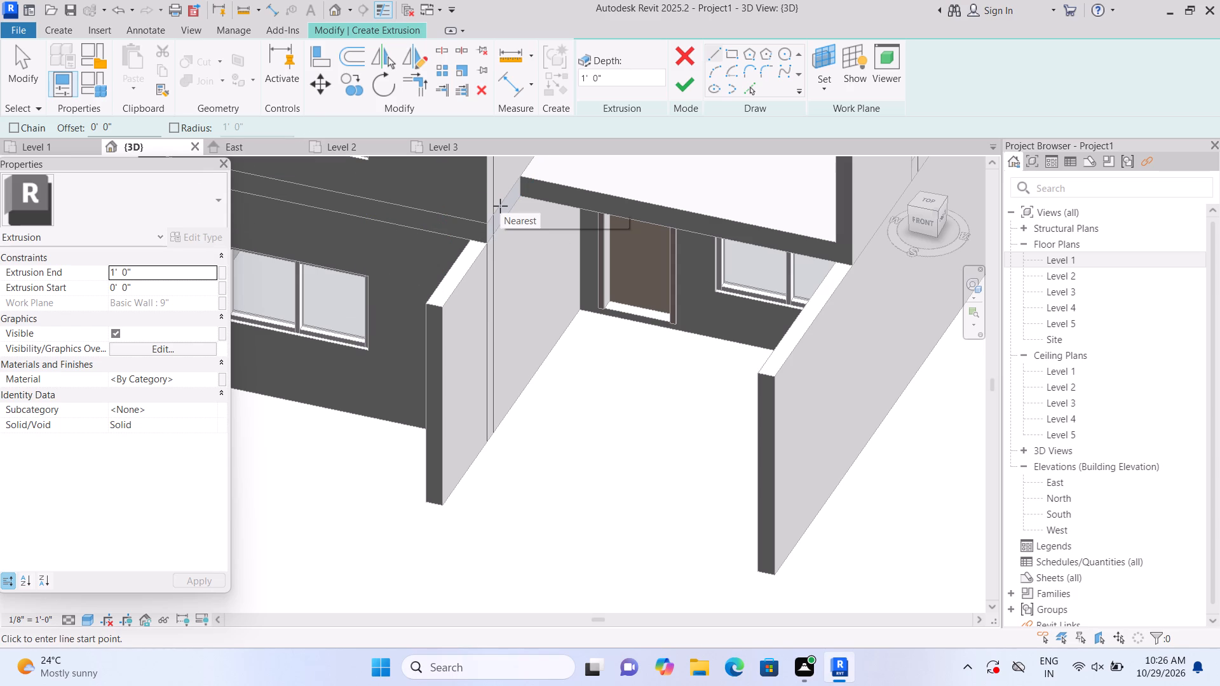
pyautogui.scroll(4, 583, 321)
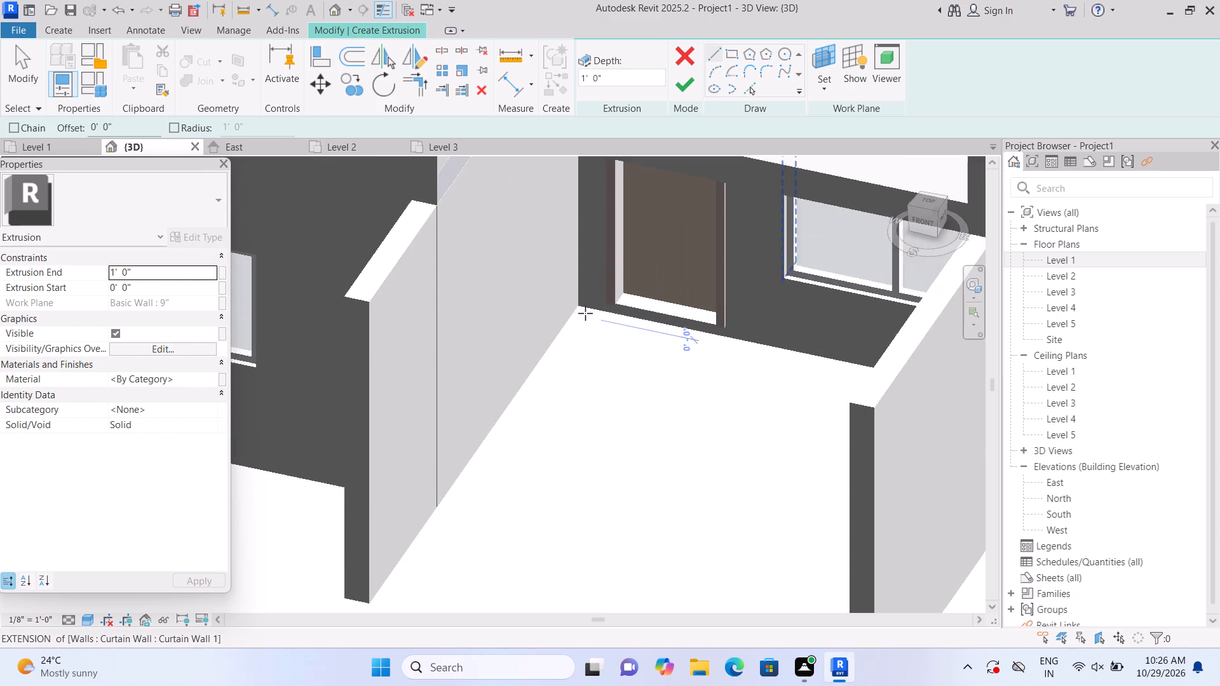
pyautogui.scroll(3, 585, 313)
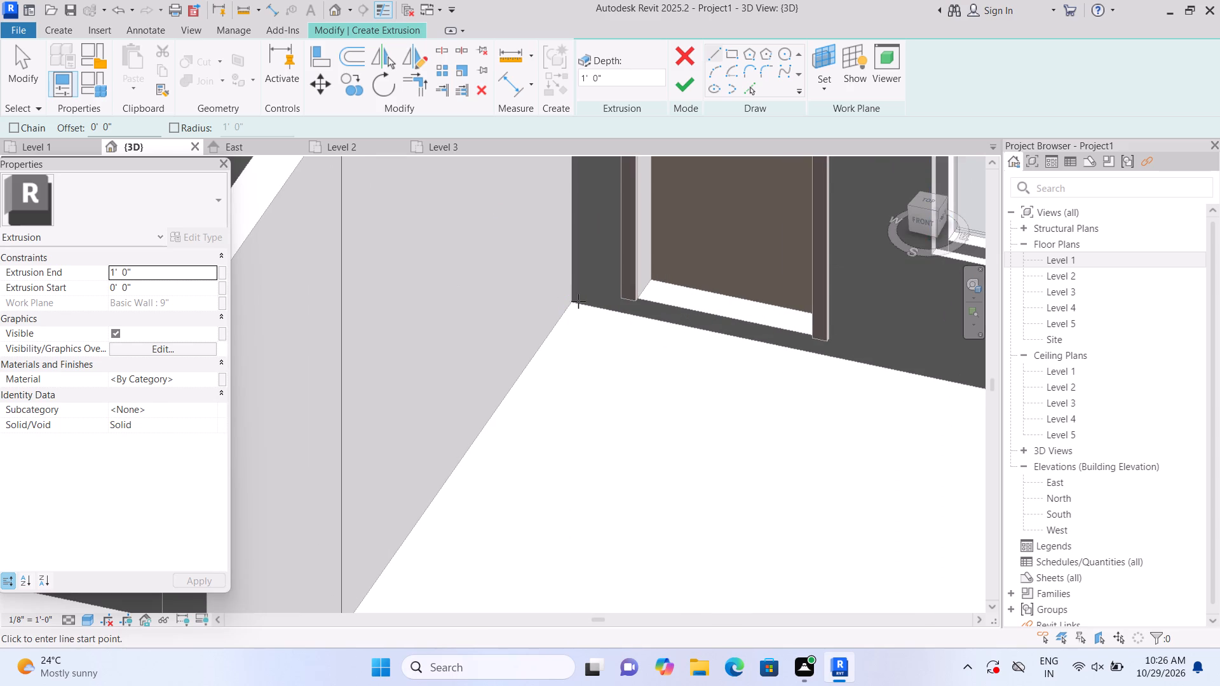
pyautogui.click(828, 97)
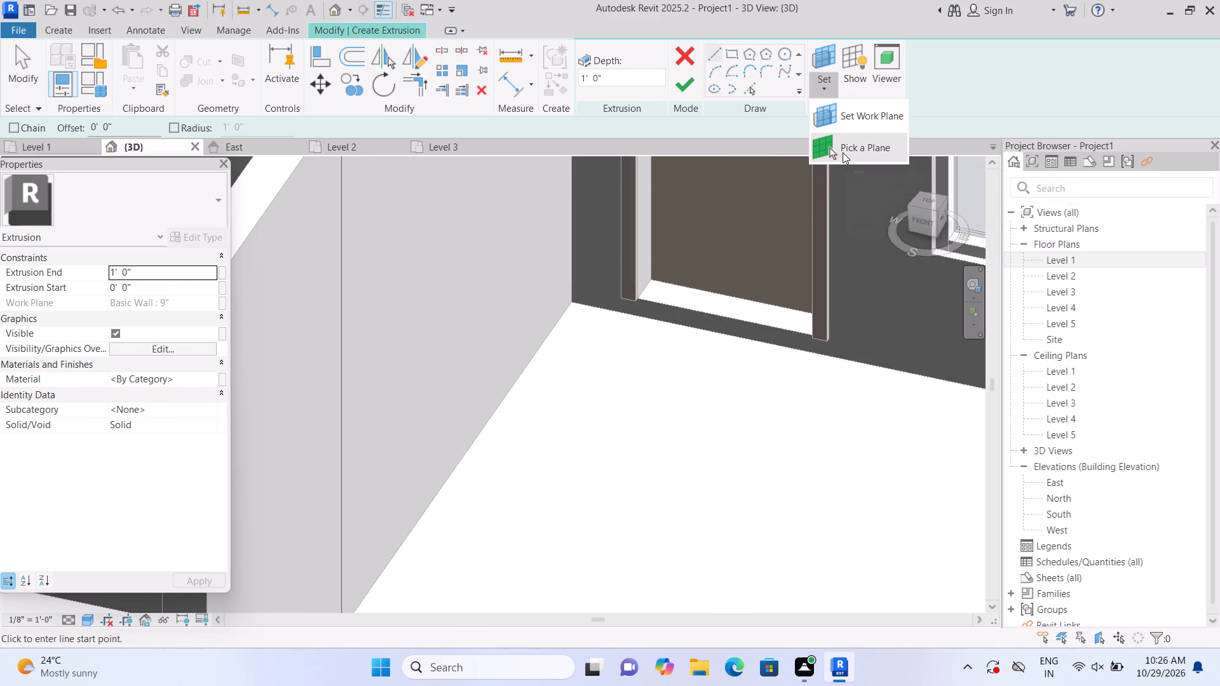
pyautogui.click(843, 152)
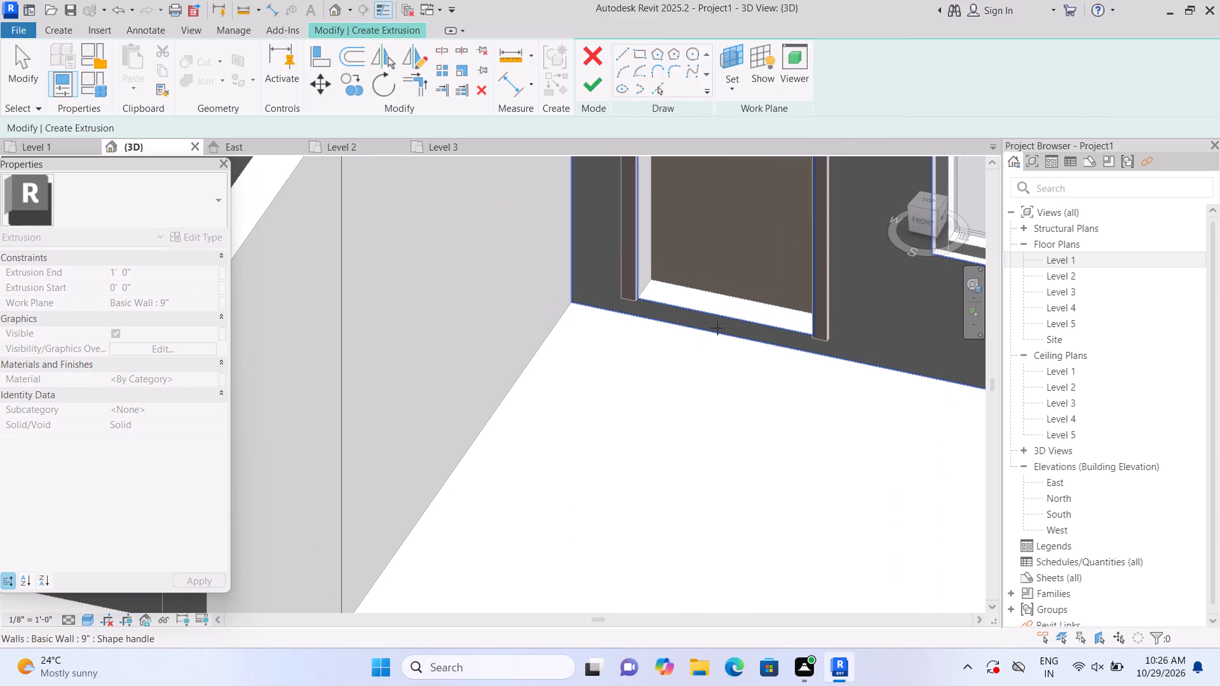
pyautogui.scroll(2, 721, 336)
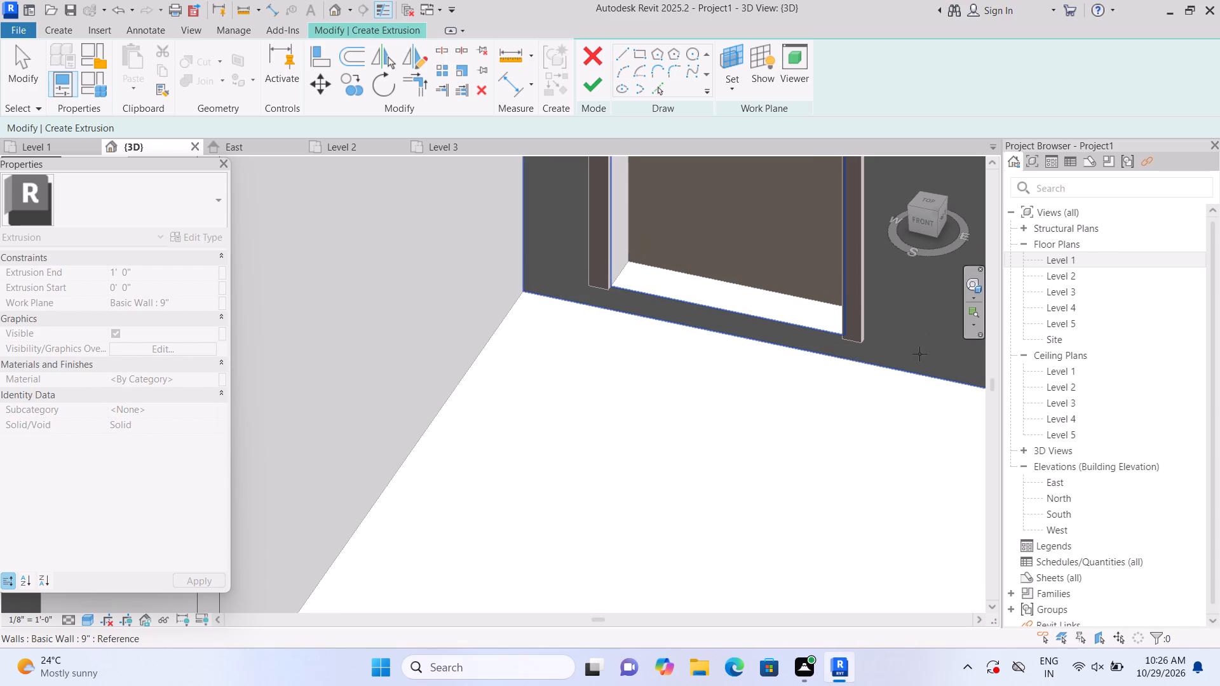
pyautogui.click(904, 368)
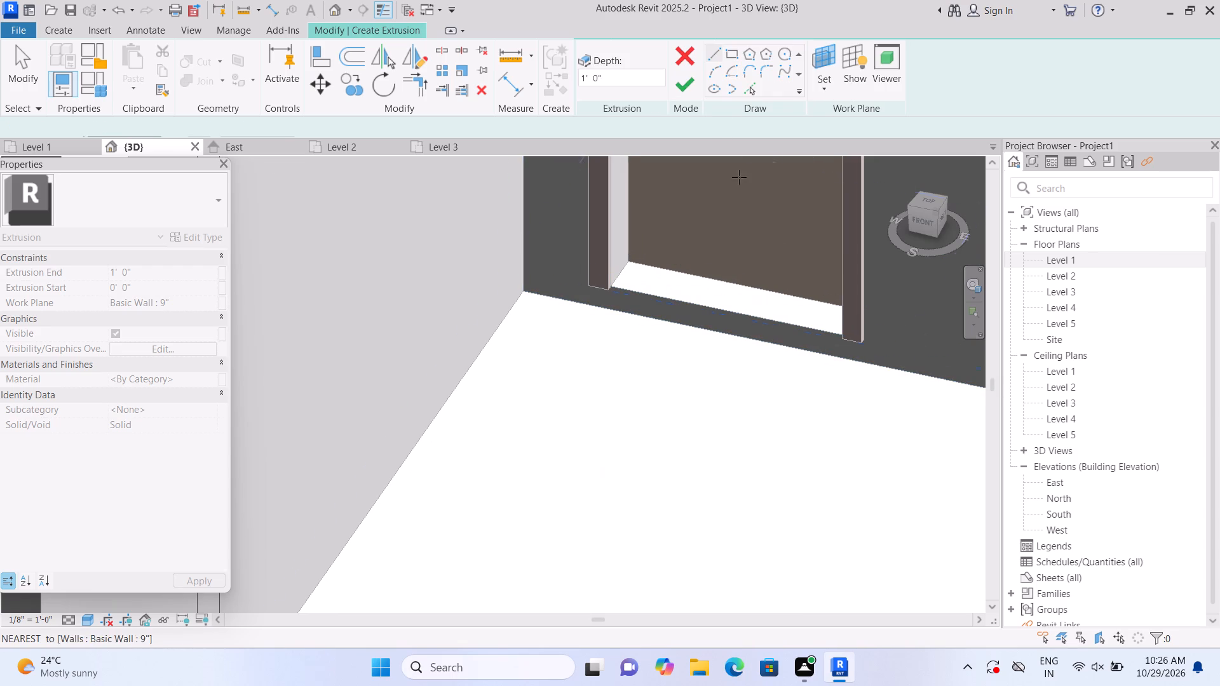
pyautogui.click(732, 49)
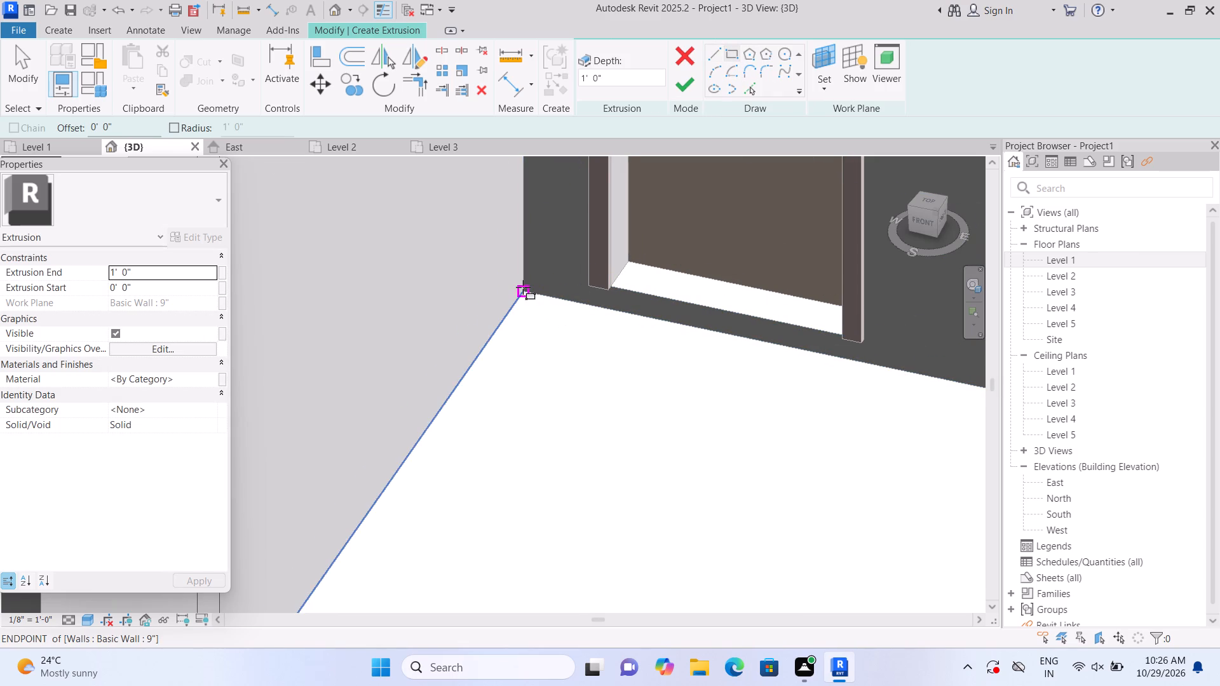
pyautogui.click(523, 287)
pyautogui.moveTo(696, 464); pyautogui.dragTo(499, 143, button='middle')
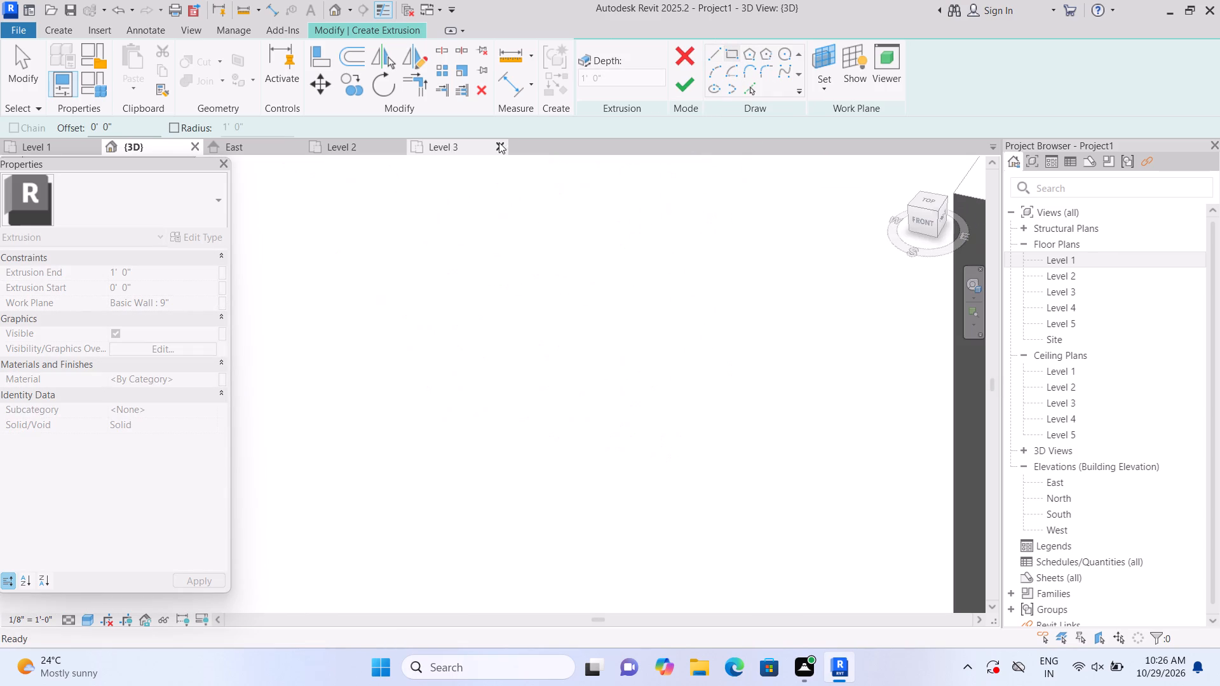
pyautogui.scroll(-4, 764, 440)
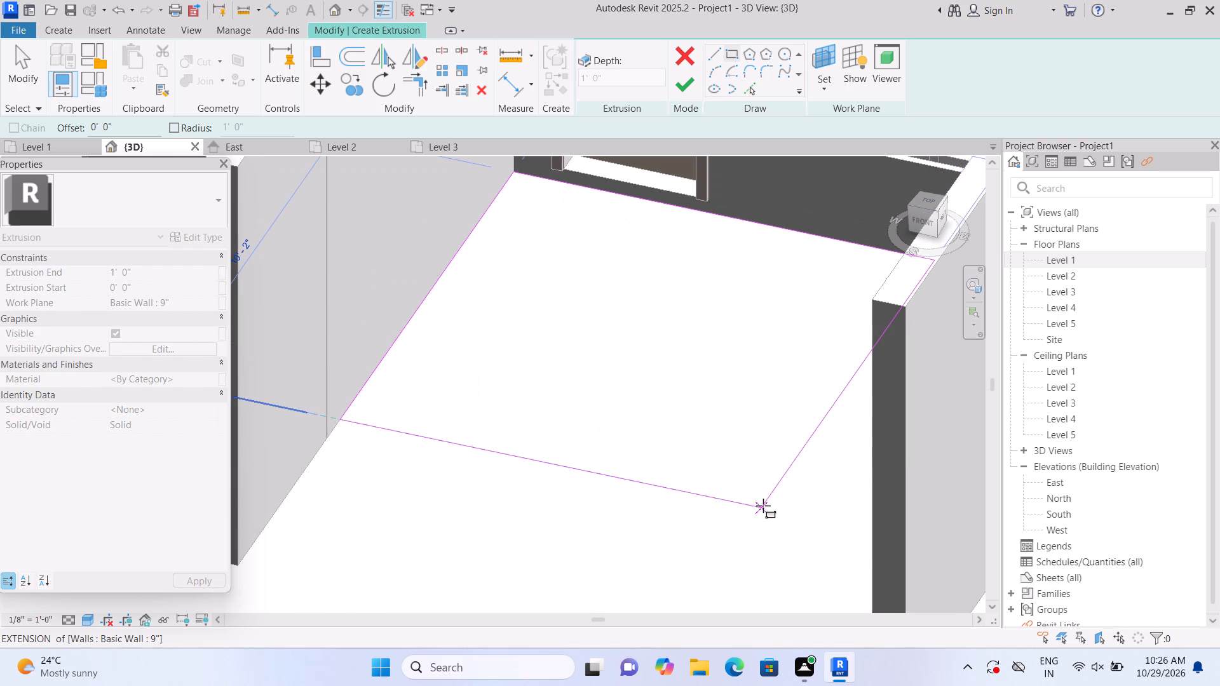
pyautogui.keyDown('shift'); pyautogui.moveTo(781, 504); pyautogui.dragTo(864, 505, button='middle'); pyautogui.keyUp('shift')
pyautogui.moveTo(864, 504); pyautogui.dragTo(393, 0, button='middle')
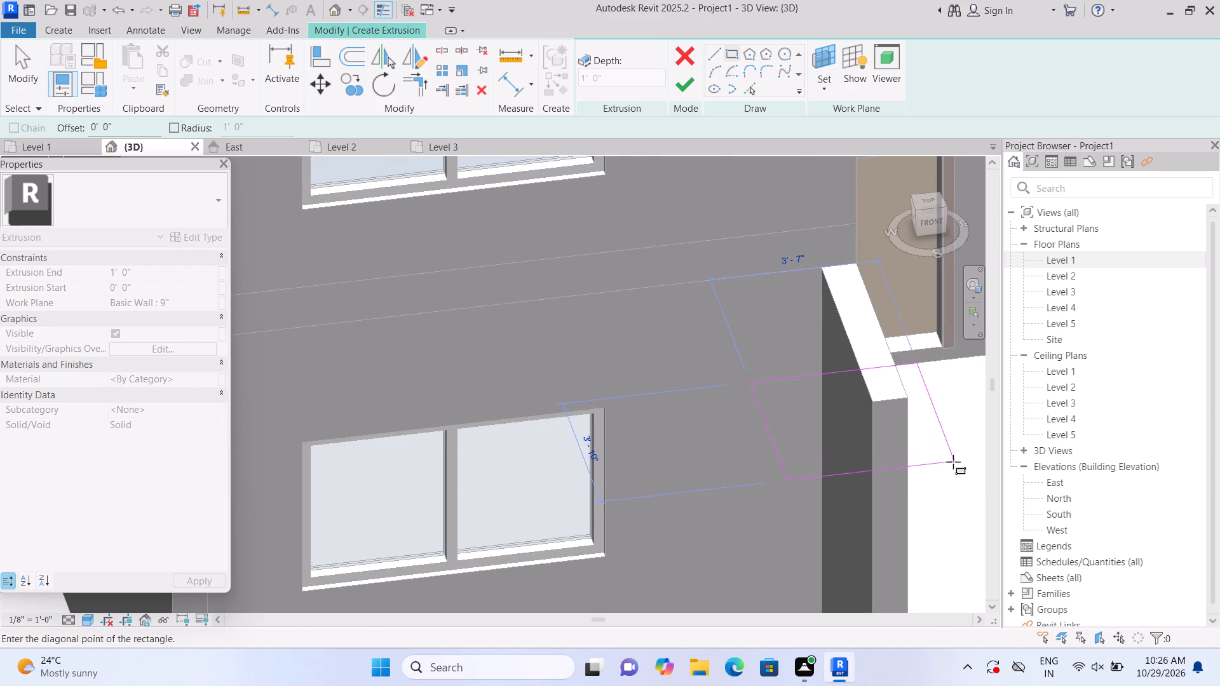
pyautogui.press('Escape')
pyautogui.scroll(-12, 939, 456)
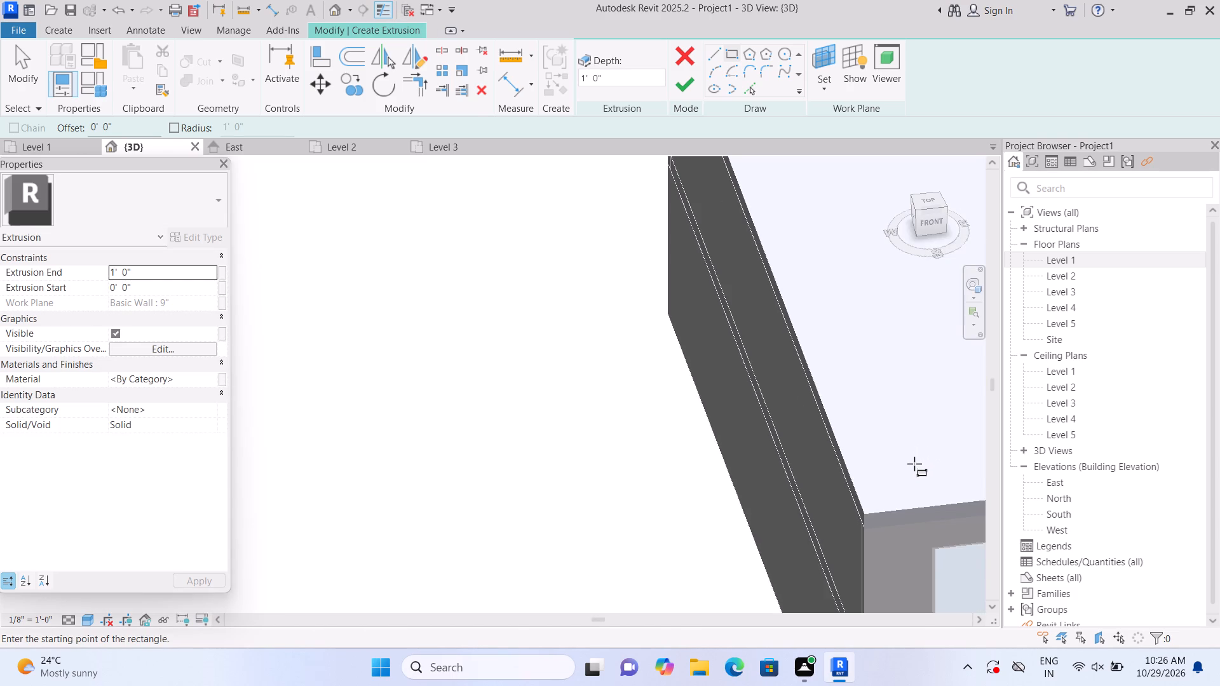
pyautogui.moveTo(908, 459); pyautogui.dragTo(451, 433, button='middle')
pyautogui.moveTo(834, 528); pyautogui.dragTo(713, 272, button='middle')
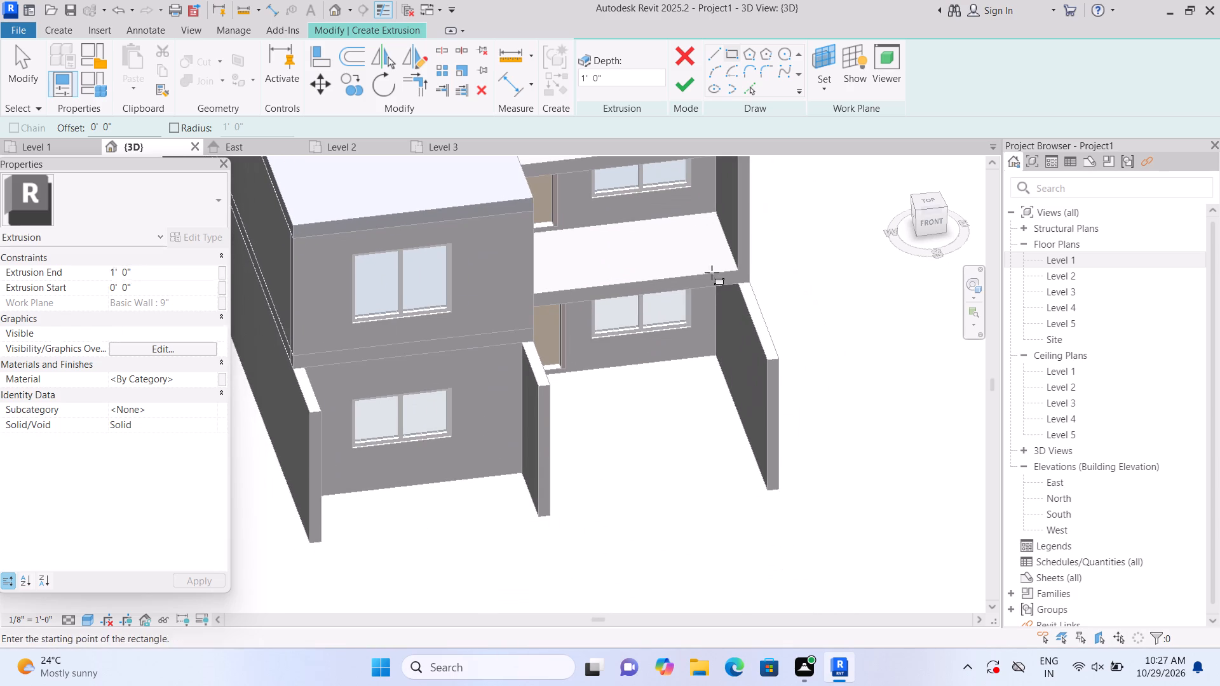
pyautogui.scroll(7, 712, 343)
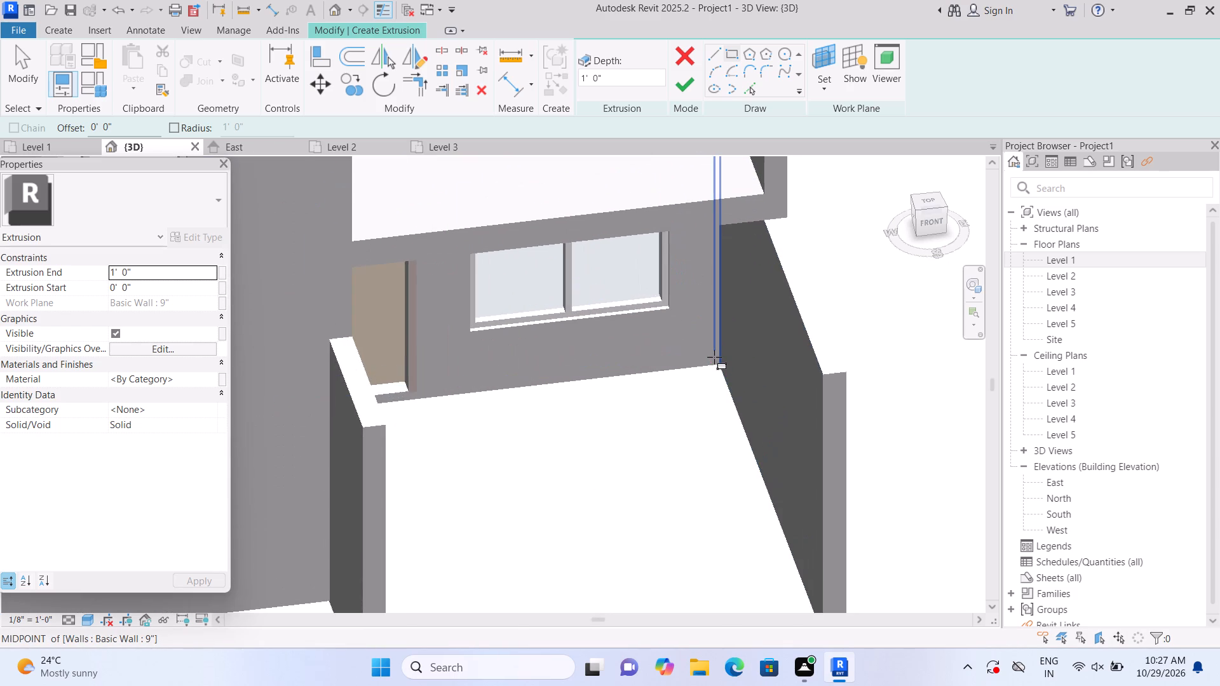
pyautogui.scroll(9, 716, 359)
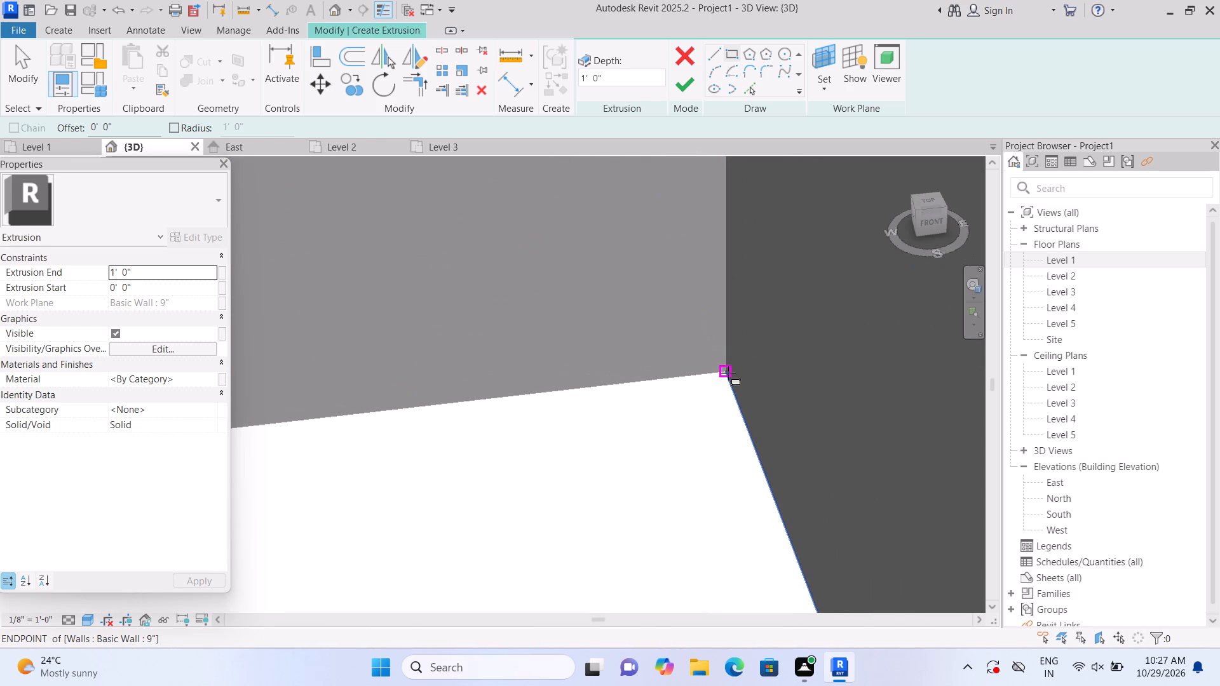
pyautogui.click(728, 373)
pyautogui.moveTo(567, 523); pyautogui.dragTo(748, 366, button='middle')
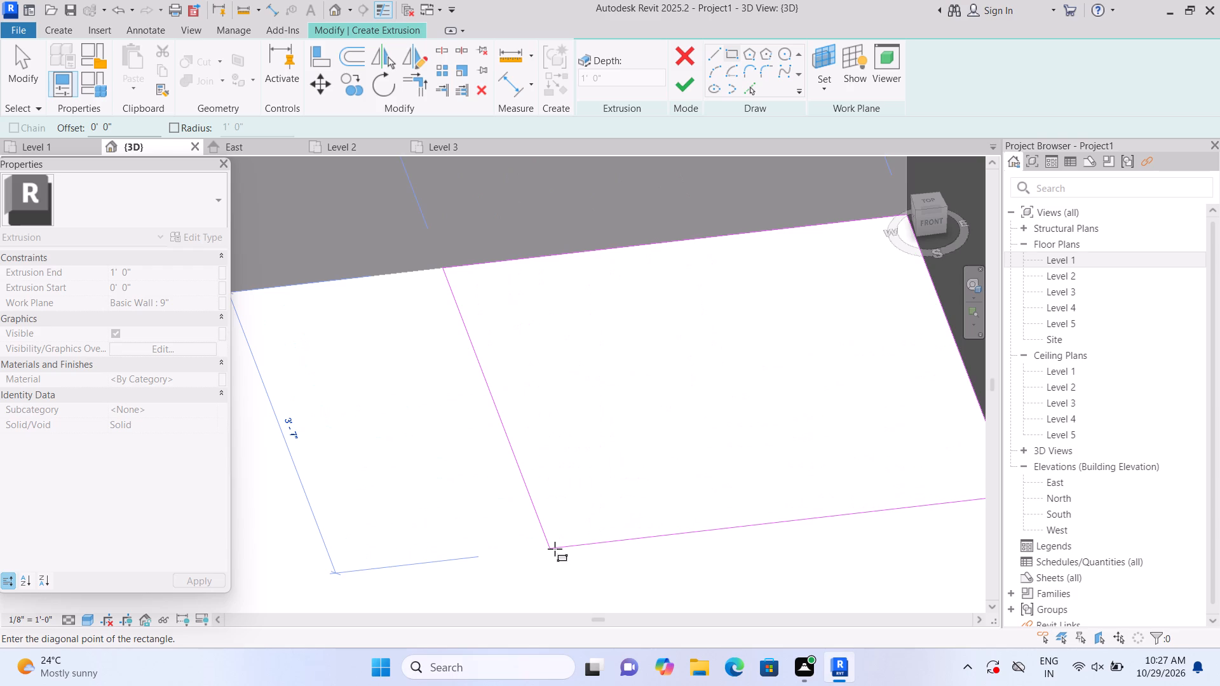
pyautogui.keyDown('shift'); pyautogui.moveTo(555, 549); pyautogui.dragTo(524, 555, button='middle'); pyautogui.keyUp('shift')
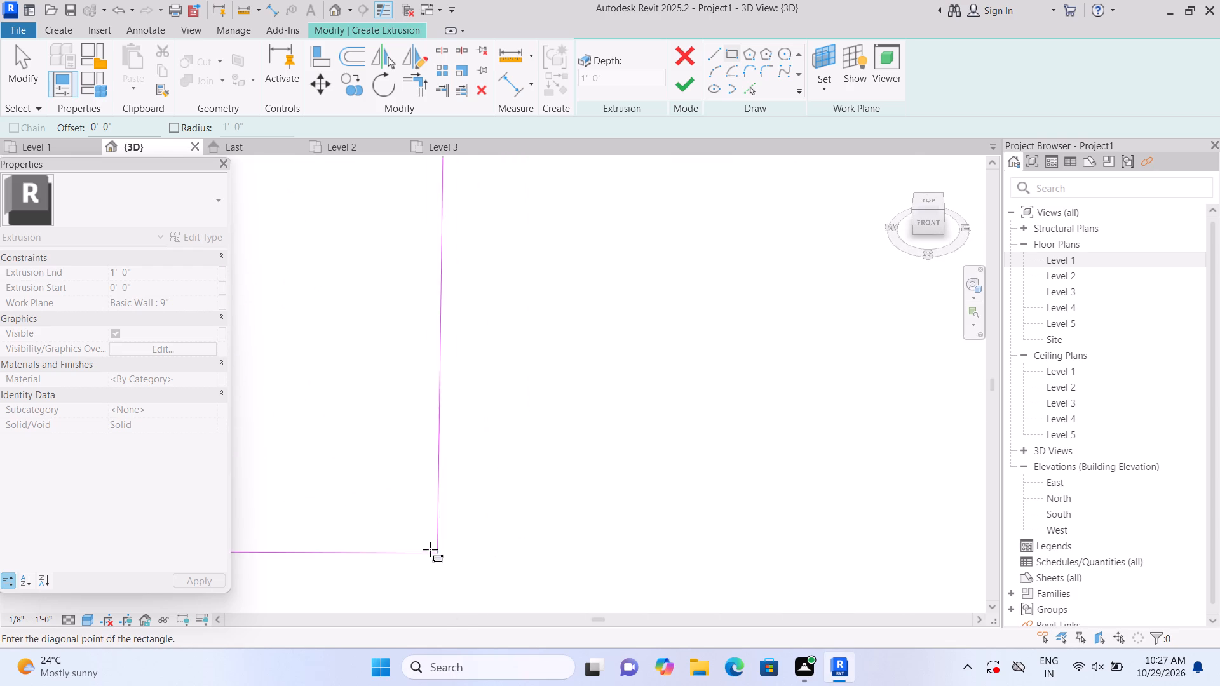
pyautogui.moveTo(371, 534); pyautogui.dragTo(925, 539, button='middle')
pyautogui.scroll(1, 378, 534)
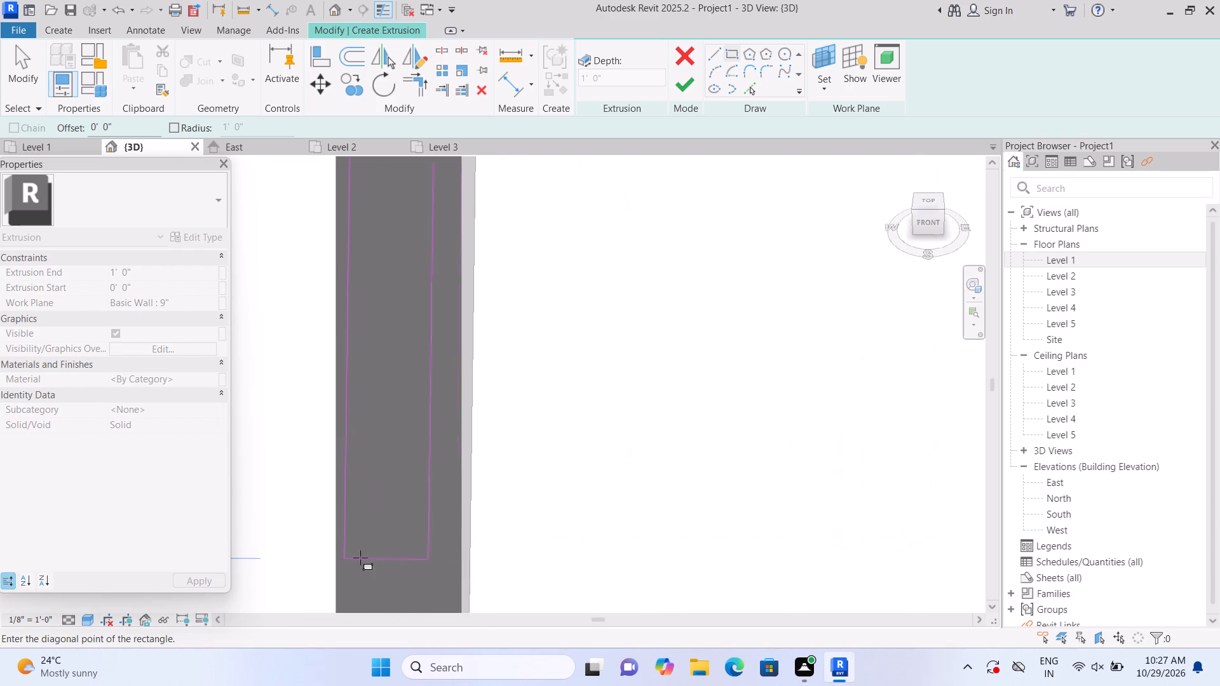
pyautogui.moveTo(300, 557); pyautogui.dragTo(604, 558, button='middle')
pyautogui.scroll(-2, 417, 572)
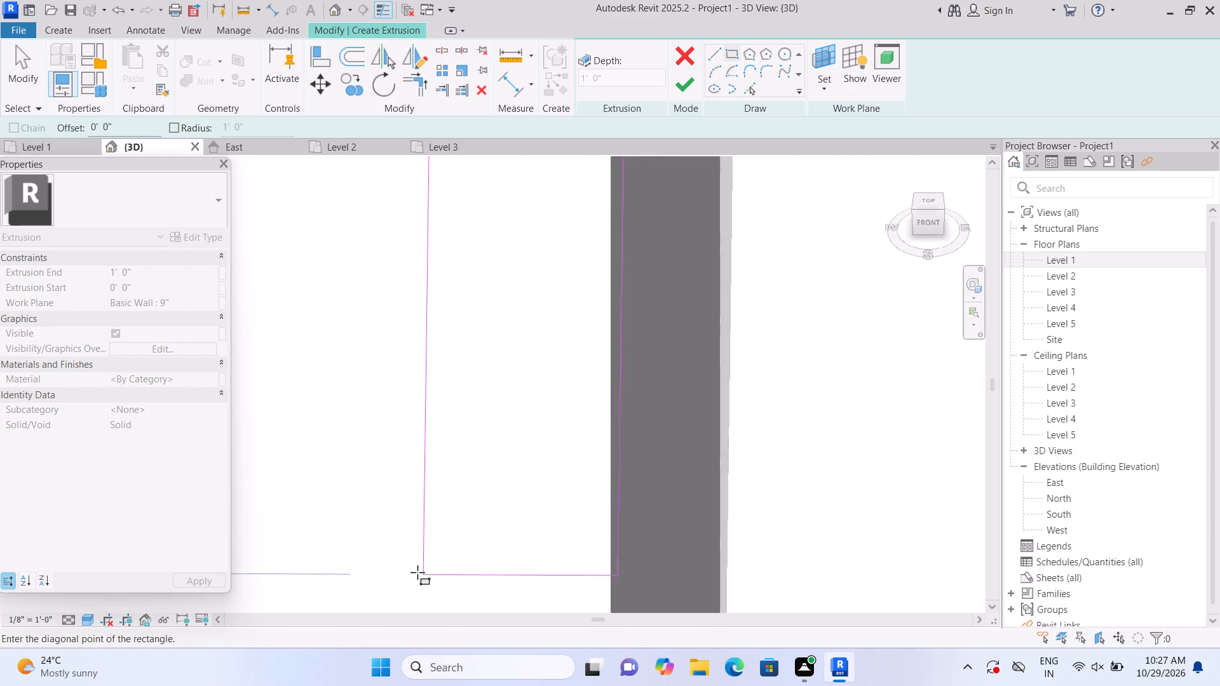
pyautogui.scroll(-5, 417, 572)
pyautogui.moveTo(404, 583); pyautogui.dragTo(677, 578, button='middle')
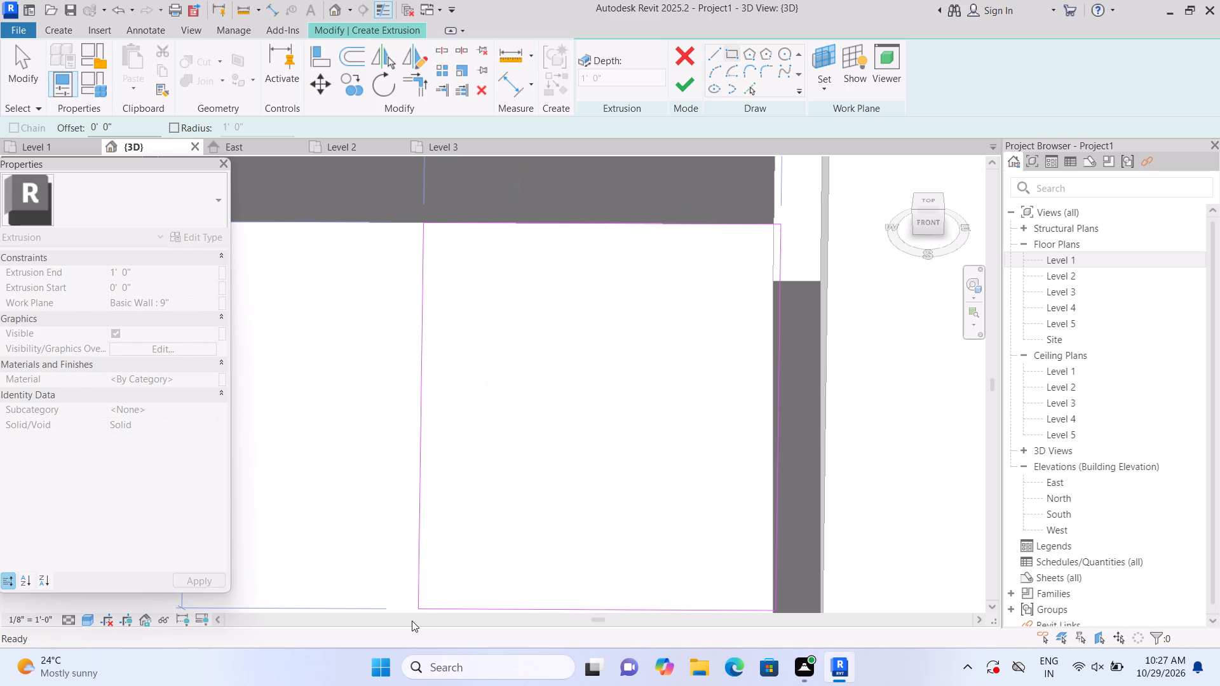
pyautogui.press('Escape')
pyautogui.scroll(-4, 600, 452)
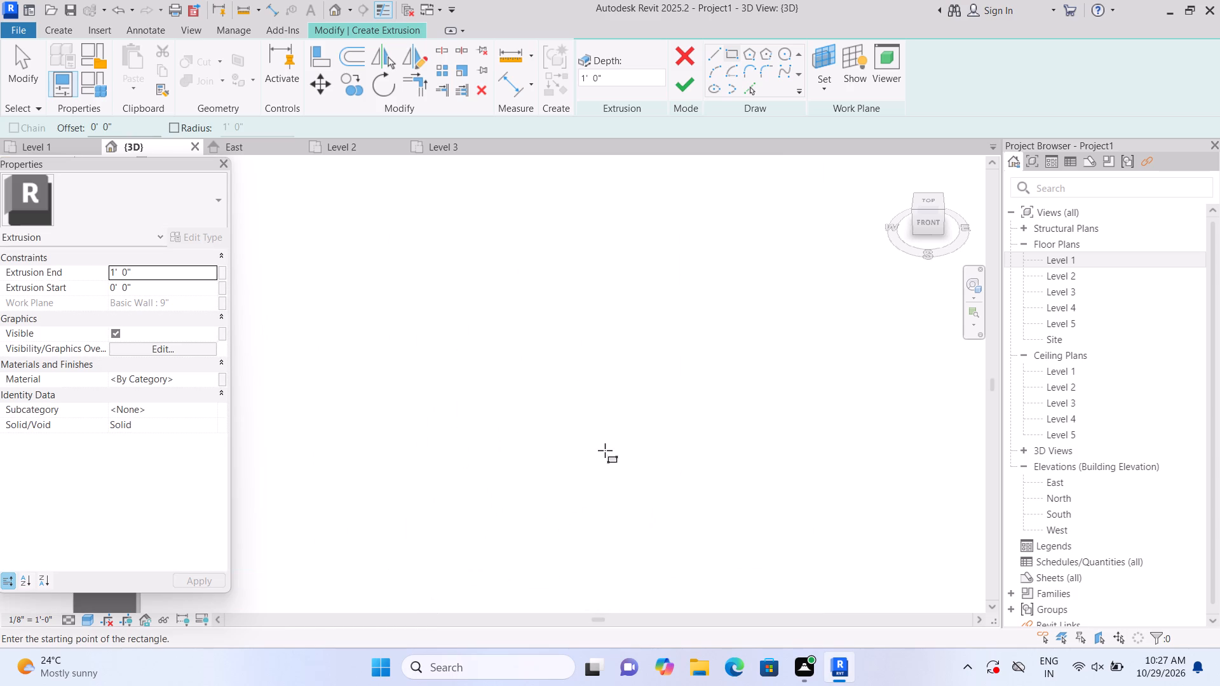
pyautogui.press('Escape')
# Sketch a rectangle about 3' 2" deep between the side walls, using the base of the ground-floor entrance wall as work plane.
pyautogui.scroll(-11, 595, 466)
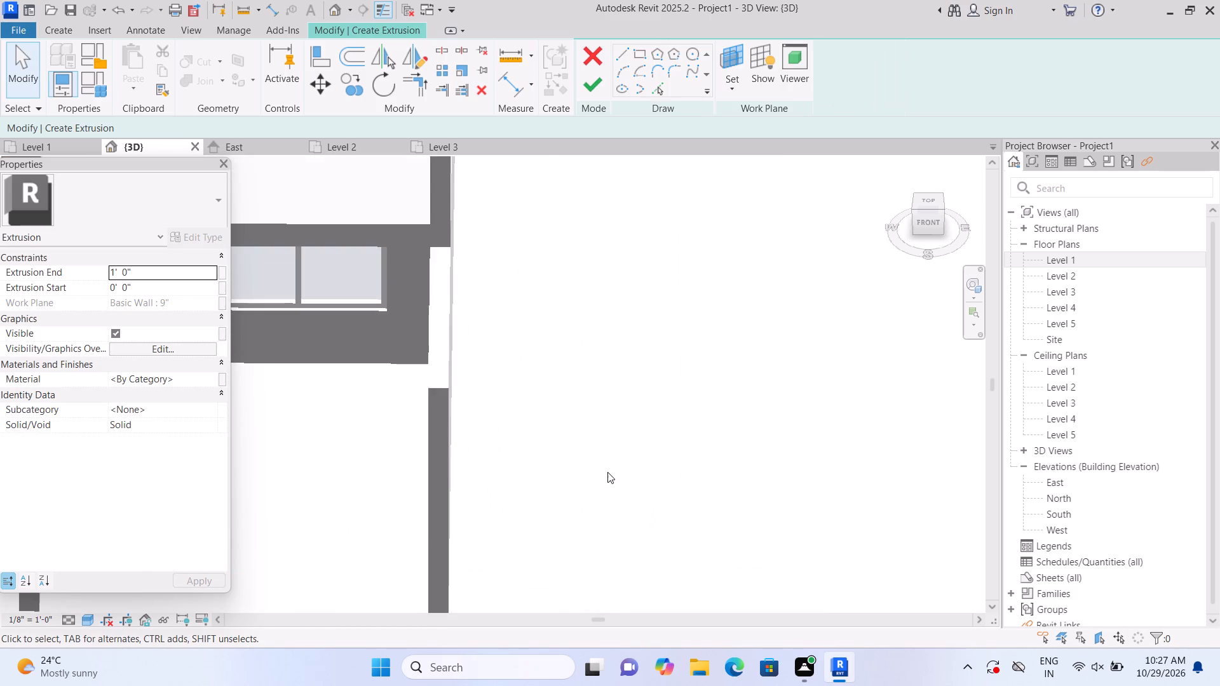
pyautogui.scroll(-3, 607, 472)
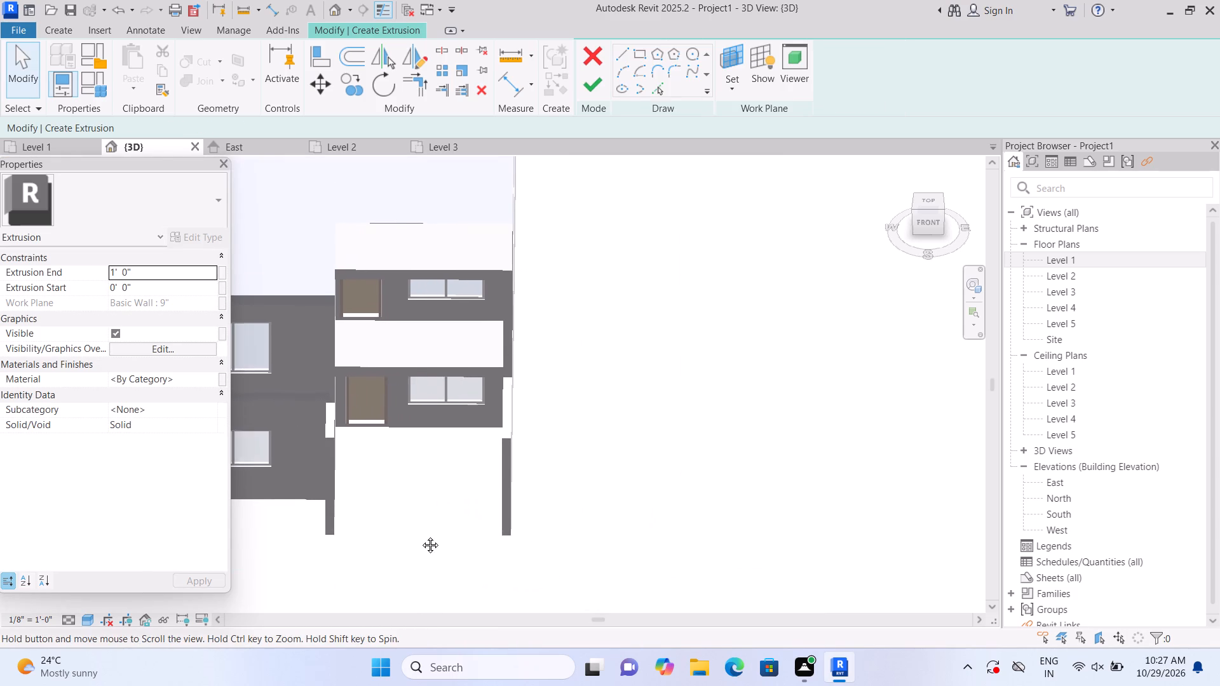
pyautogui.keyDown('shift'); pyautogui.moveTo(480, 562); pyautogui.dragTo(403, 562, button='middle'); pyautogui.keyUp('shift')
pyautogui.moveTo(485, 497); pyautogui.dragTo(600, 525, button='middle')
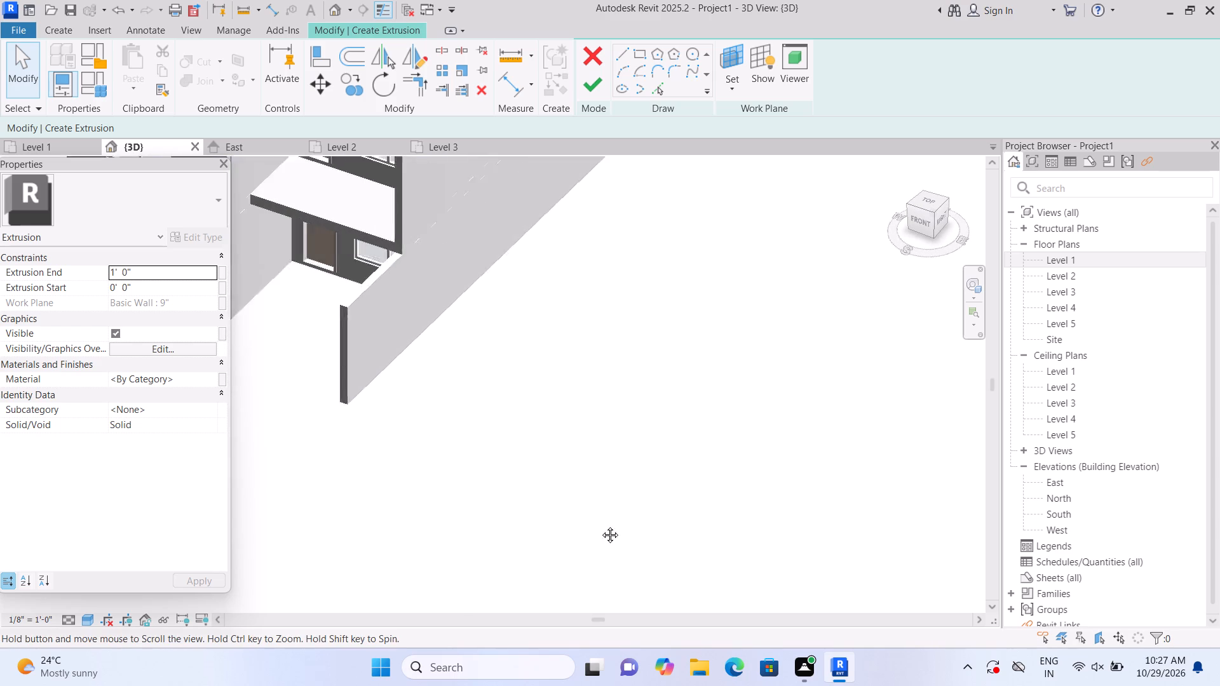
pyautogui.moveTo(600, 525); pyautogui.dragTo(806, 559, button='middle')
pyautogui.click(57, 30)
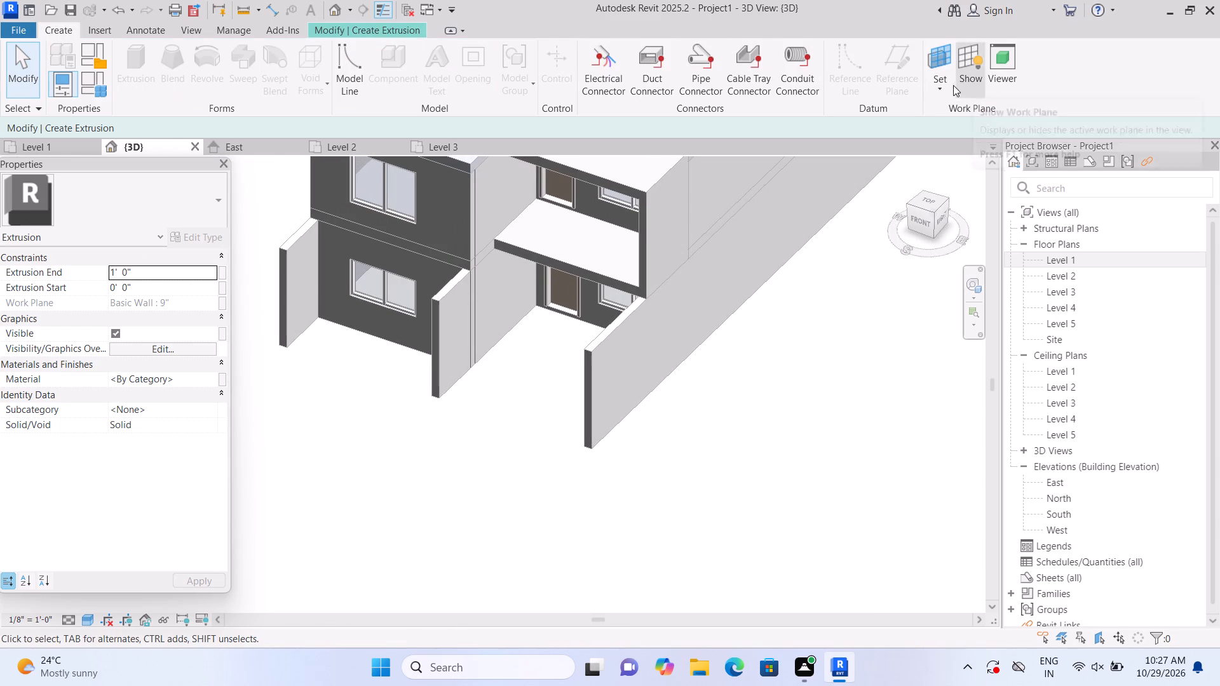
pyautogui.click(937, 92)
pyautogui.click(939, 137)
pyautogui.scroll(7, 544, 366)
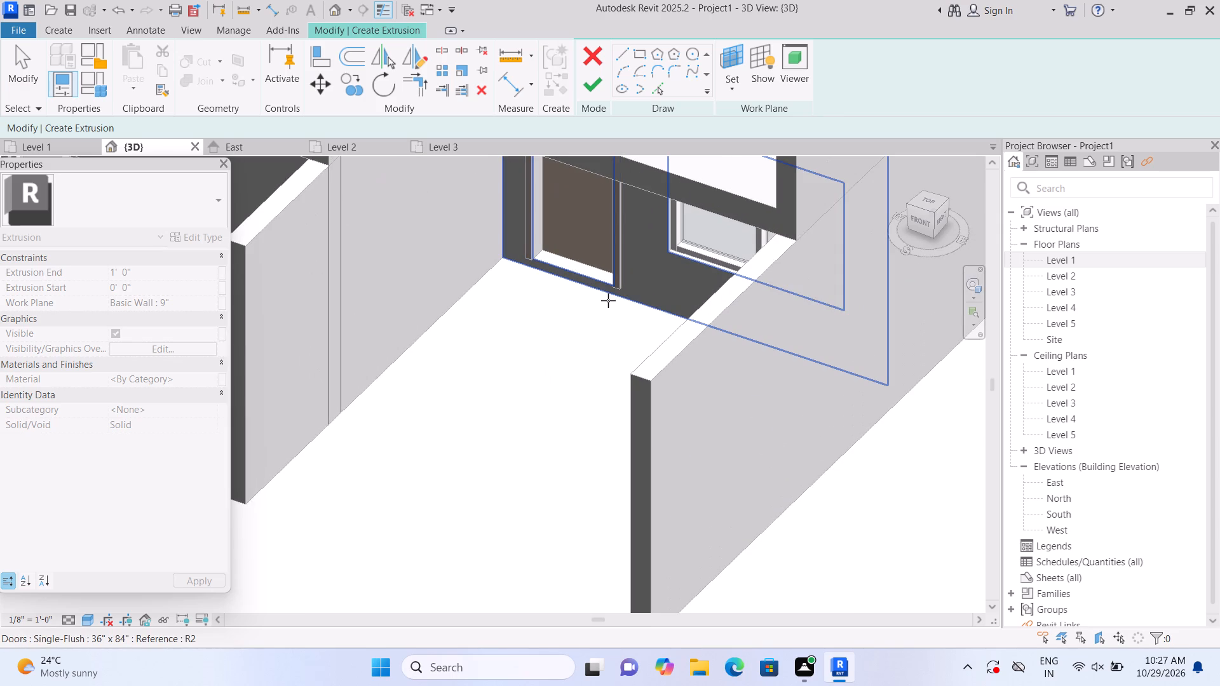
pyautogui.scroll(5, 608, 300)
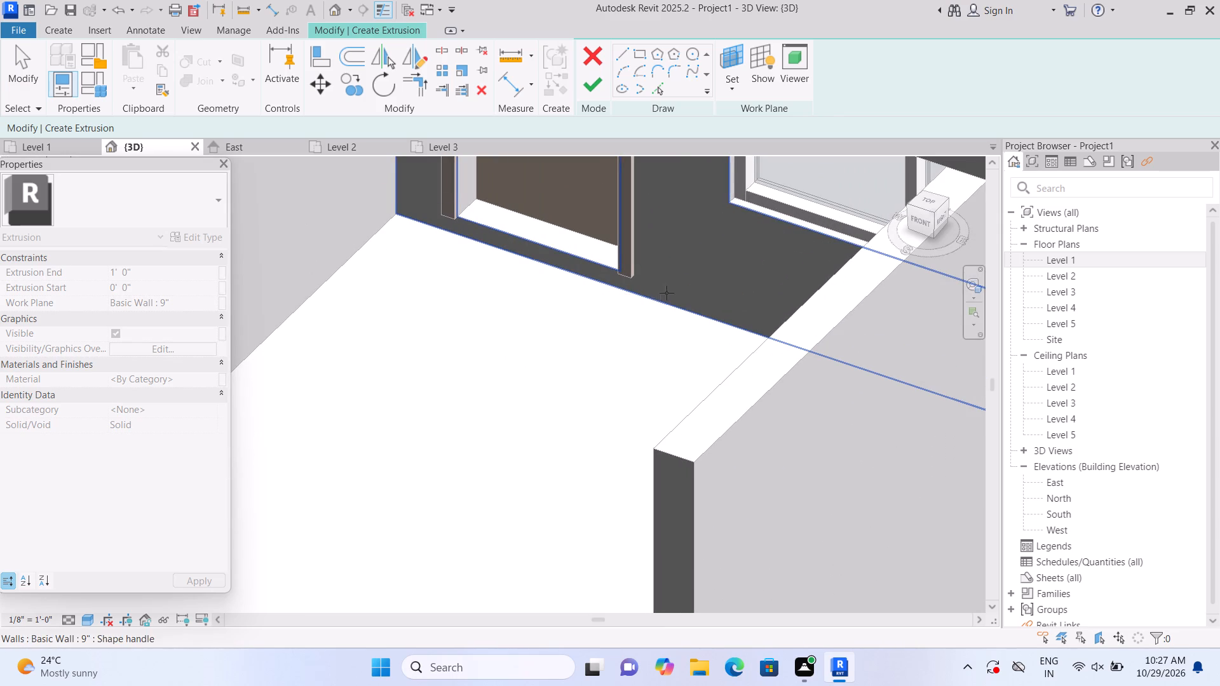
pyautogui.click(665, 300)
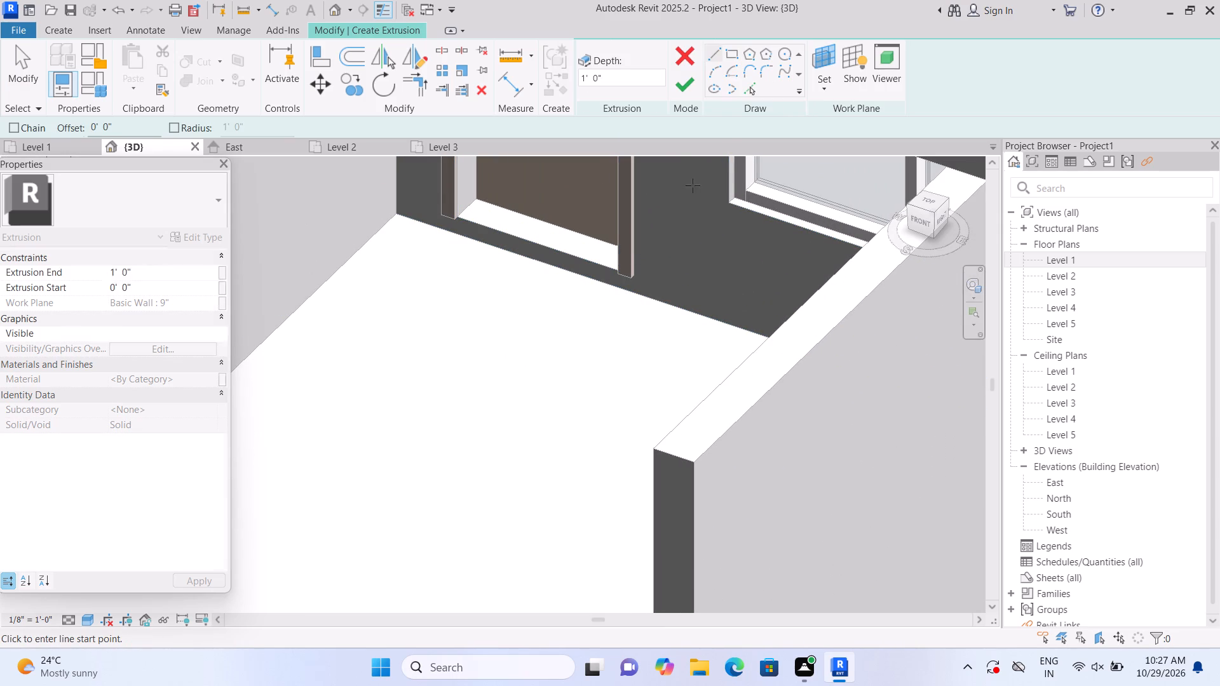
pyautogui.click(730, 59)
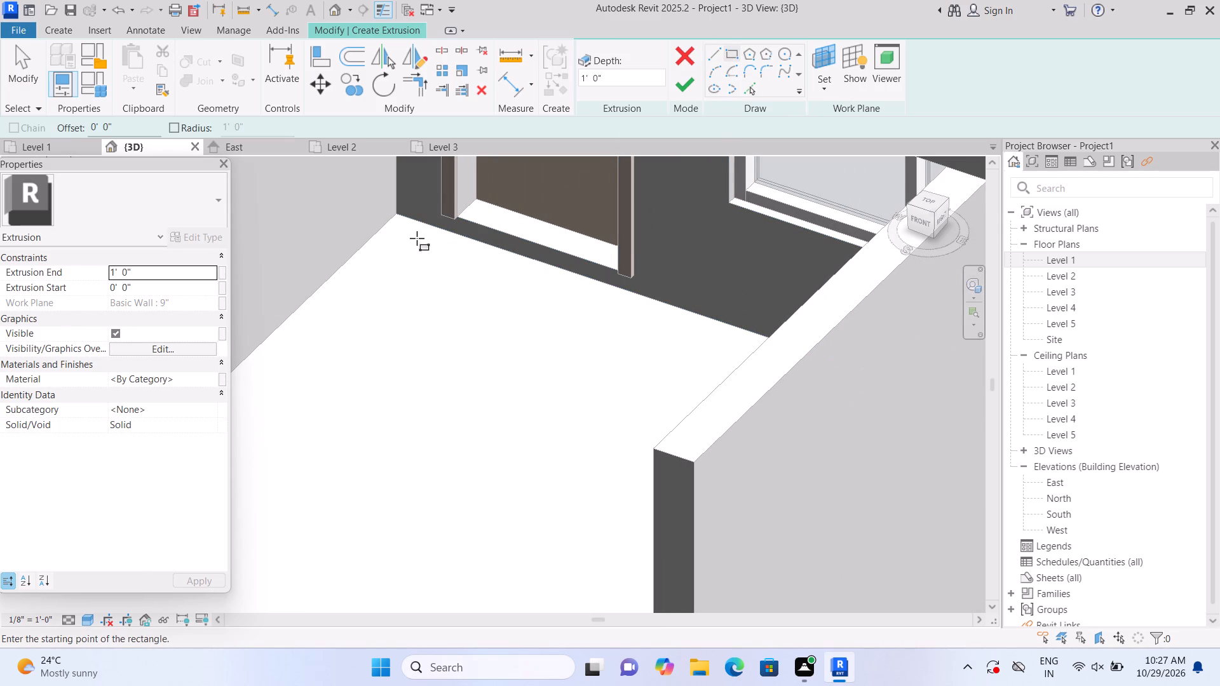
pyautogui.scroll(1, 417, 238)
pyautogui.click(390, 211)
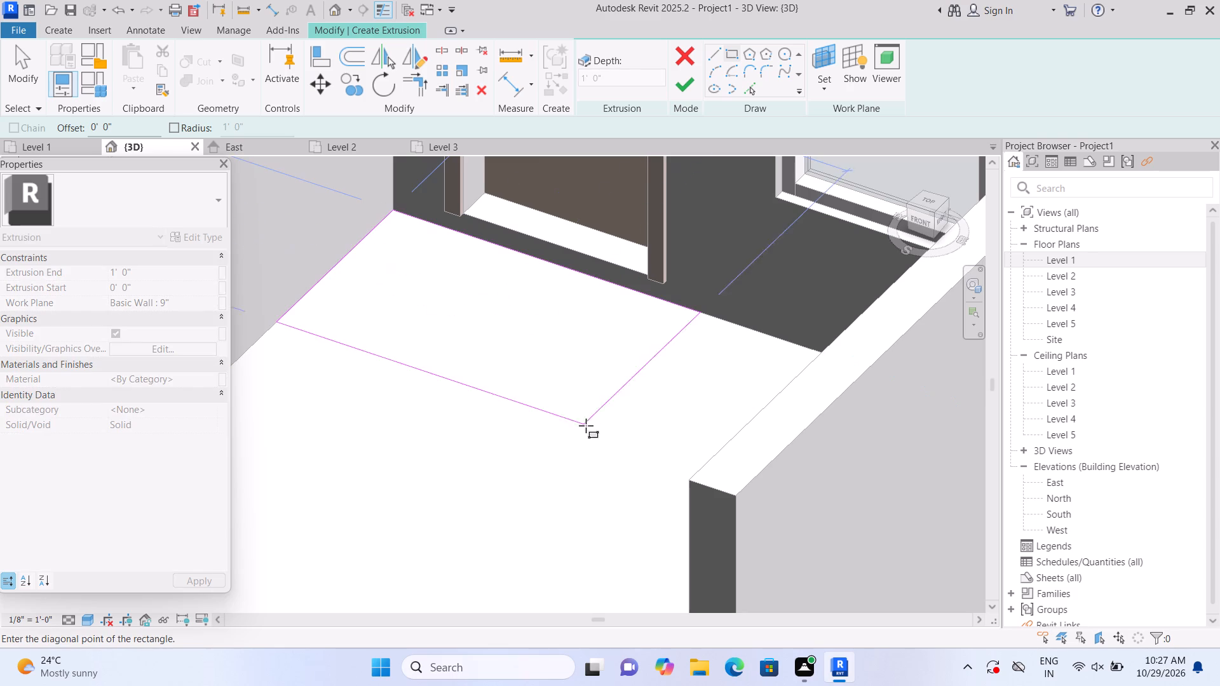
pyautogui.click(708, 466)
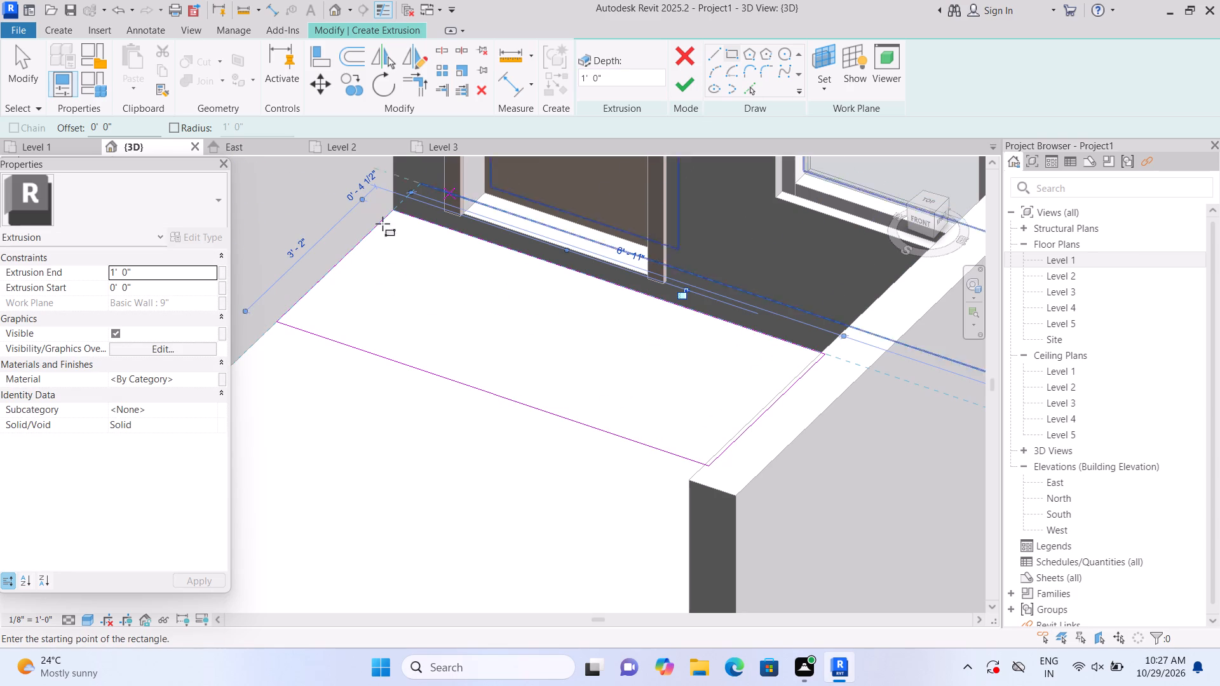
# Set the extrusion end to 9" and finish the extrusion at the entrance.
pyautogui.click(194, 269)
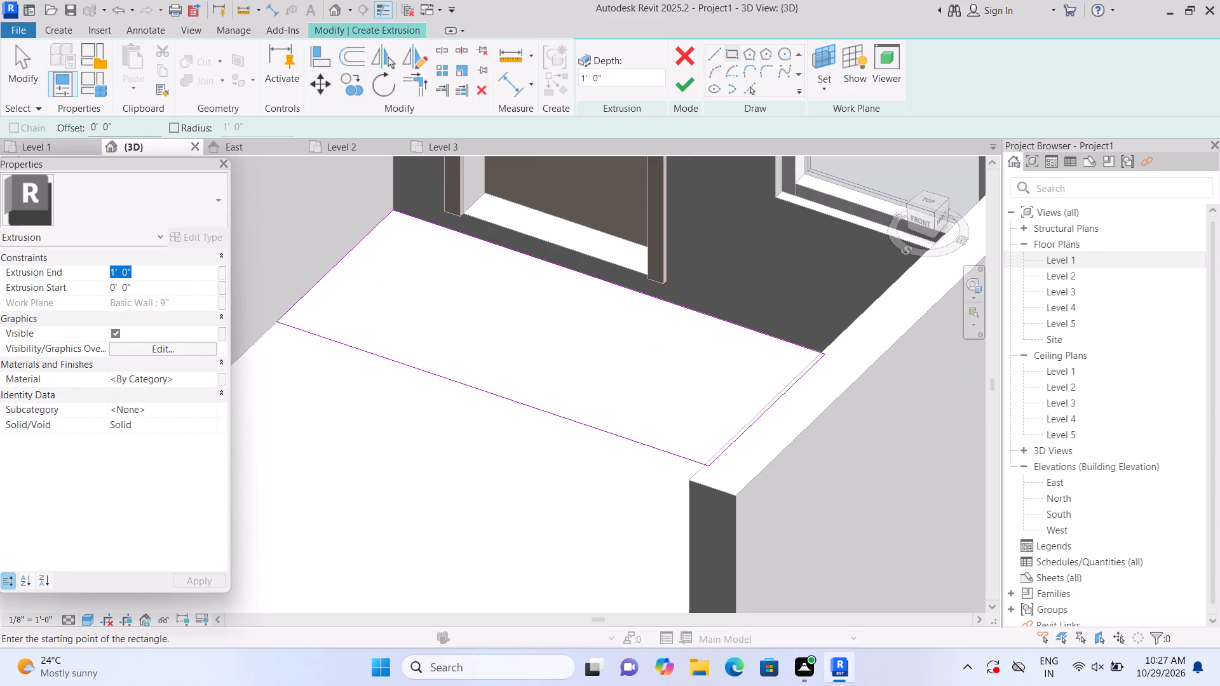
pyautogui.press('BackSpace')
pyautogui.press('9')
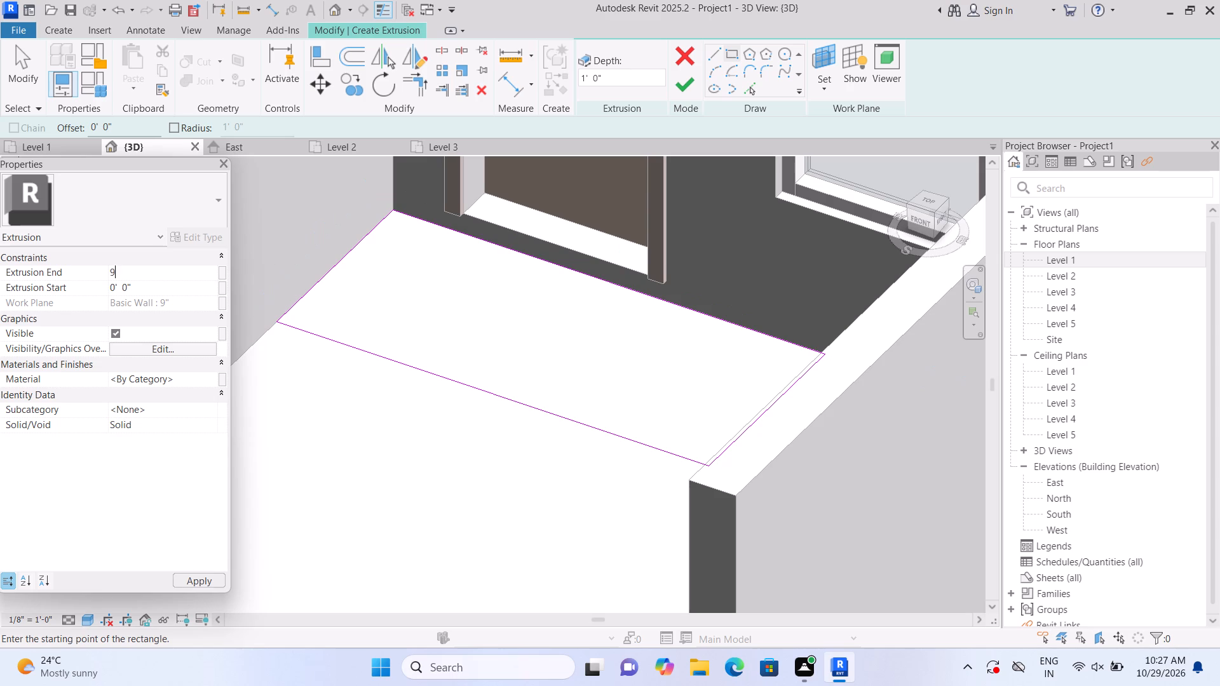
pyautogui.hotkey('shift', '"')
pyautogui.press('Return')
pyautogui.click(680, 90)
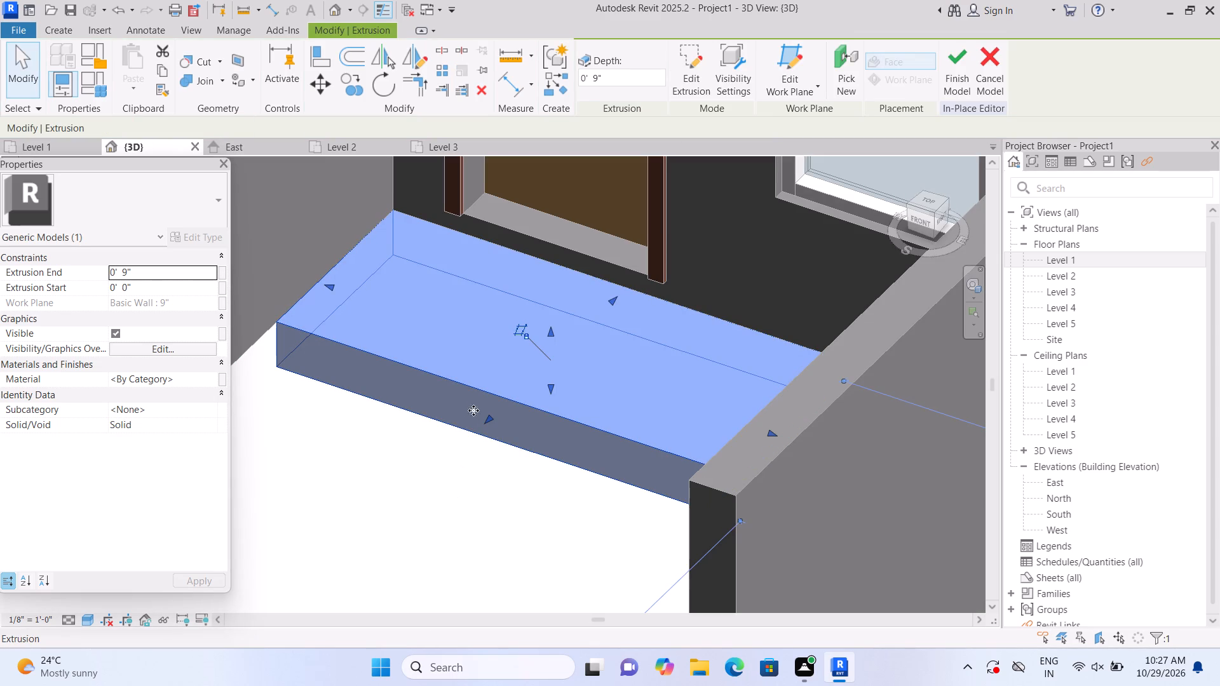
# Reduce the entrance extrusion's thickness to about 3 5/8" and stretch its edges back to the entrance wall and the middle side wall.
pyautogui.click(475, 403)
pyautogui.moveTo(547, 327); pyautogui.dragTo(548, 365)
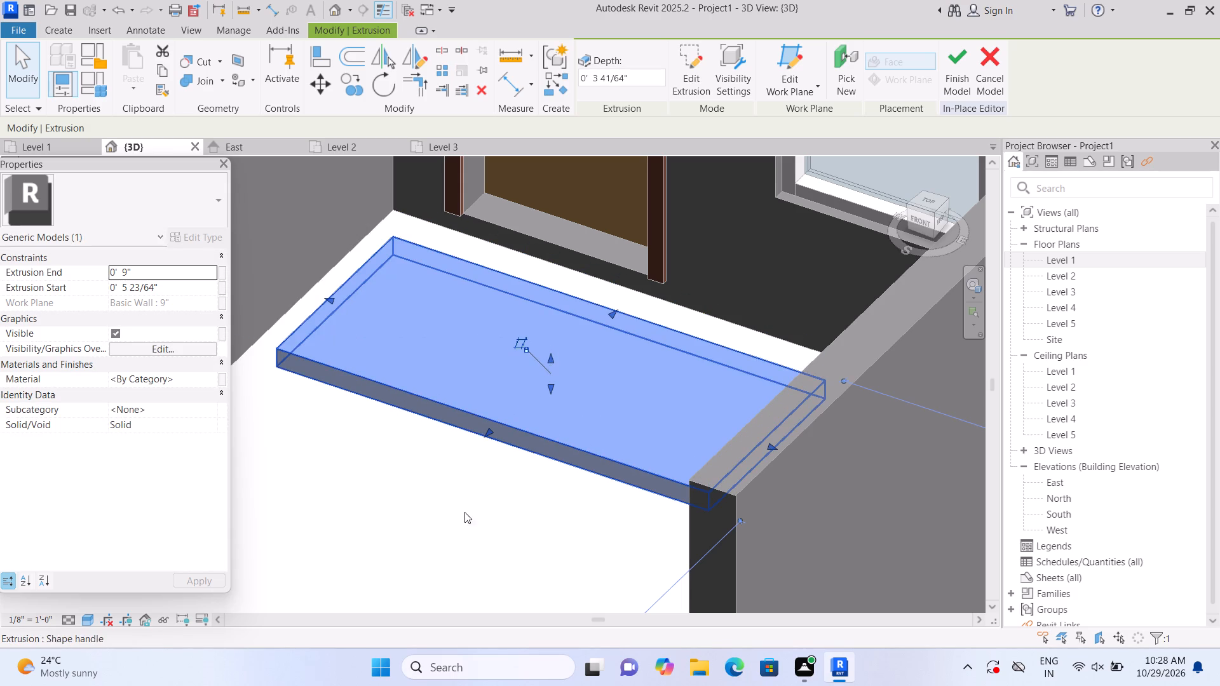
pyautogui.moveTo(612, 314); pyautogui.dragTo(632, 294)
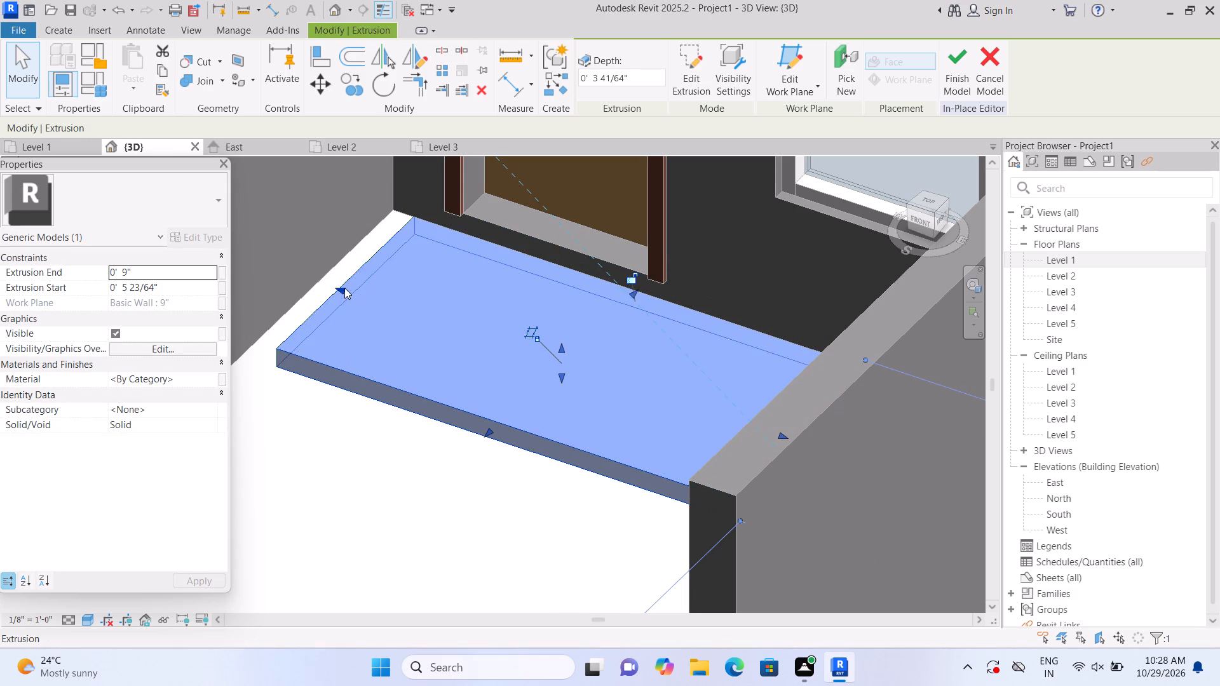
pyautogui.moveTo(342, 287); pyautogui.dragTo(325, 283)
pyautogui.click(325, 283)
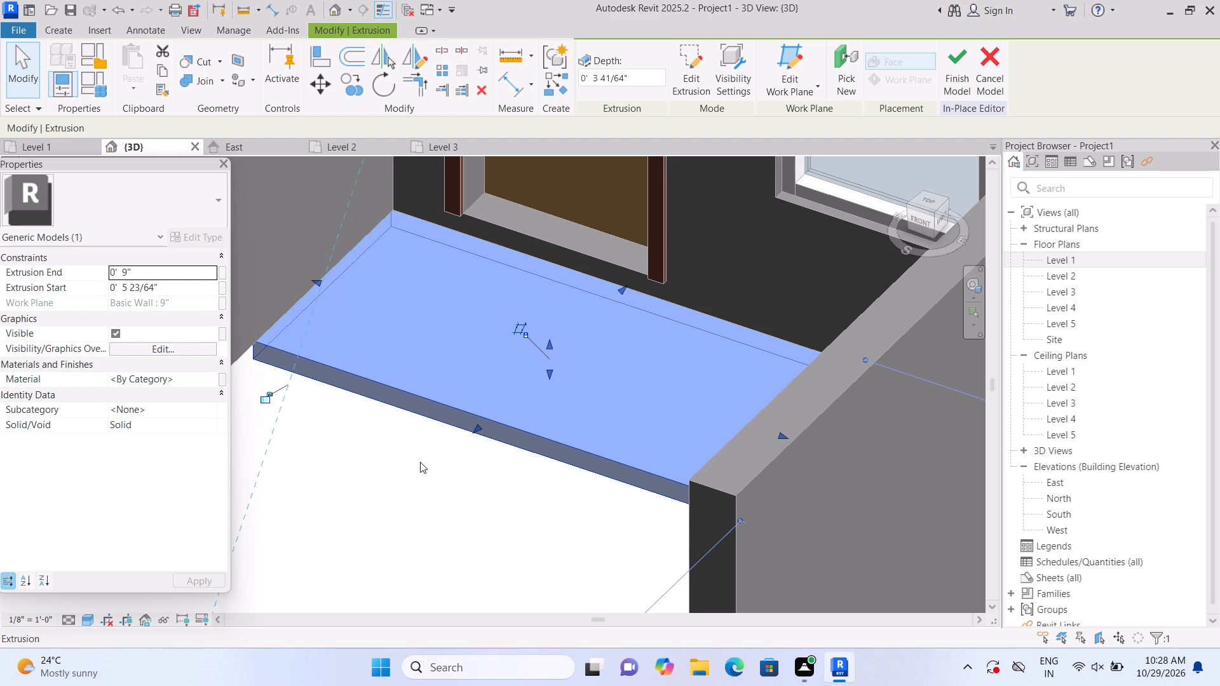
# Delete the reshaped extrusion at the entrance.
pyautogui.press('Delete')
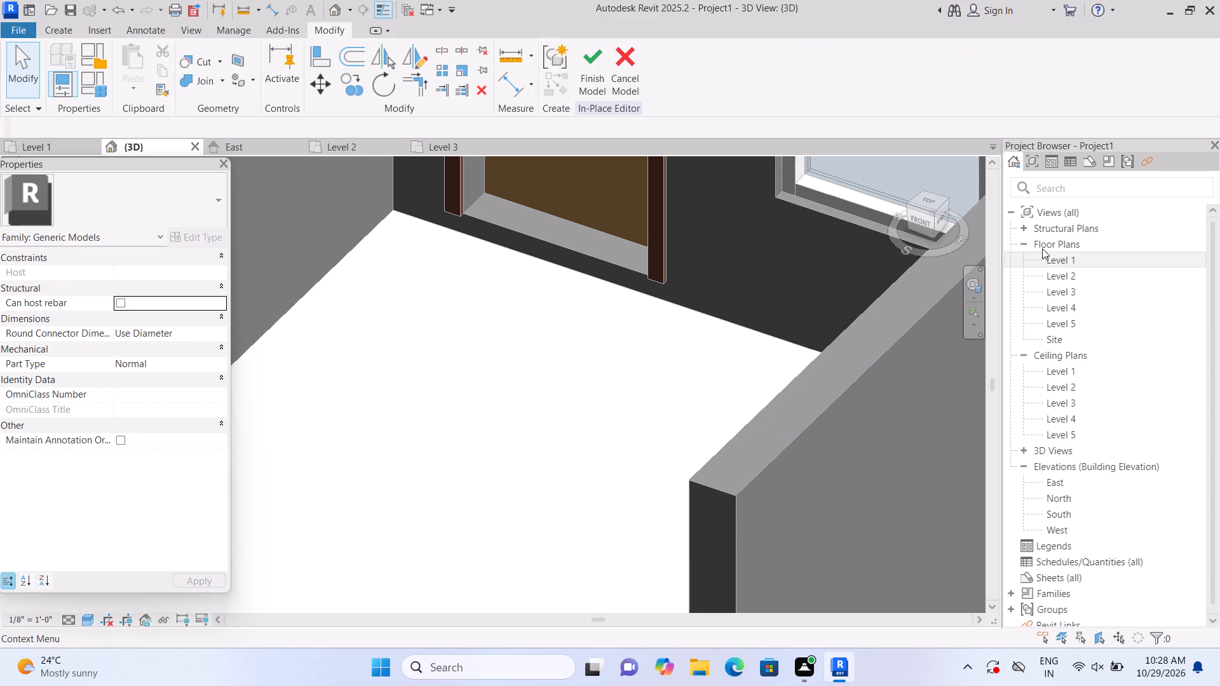
# Start a new extrusion in the Level 1 floor plan.
pyautogui.doubleClick(1049, 254)
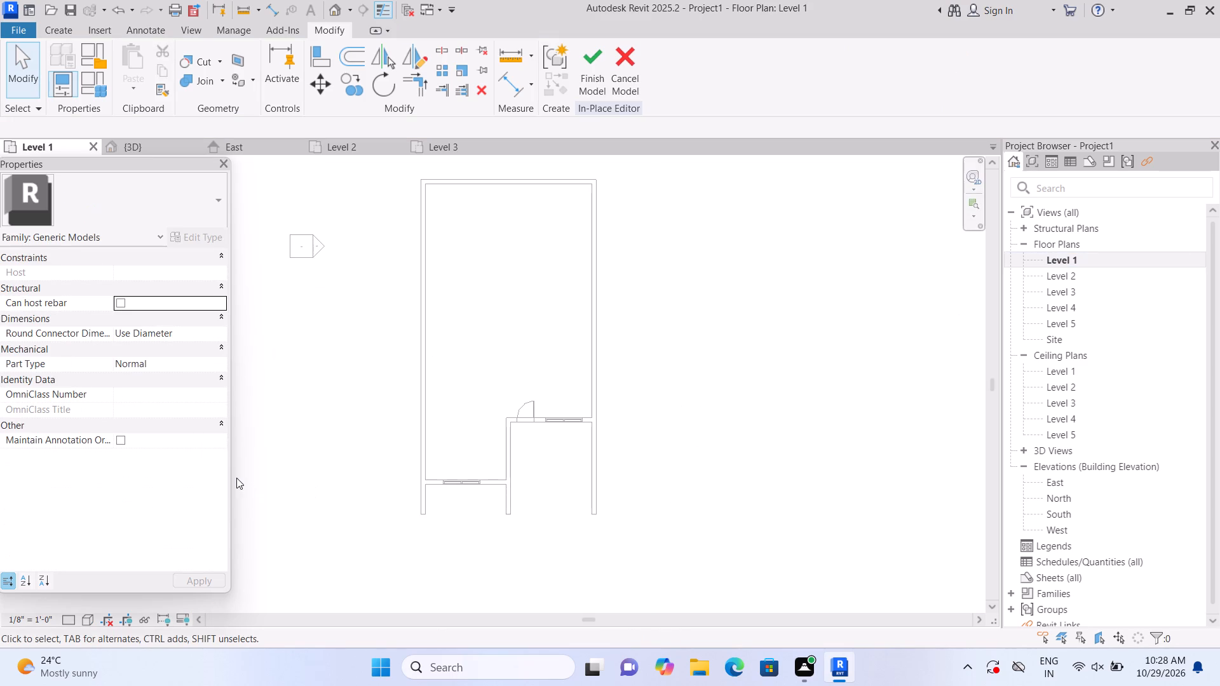
pyautogui.scroll(3, 236, 478)
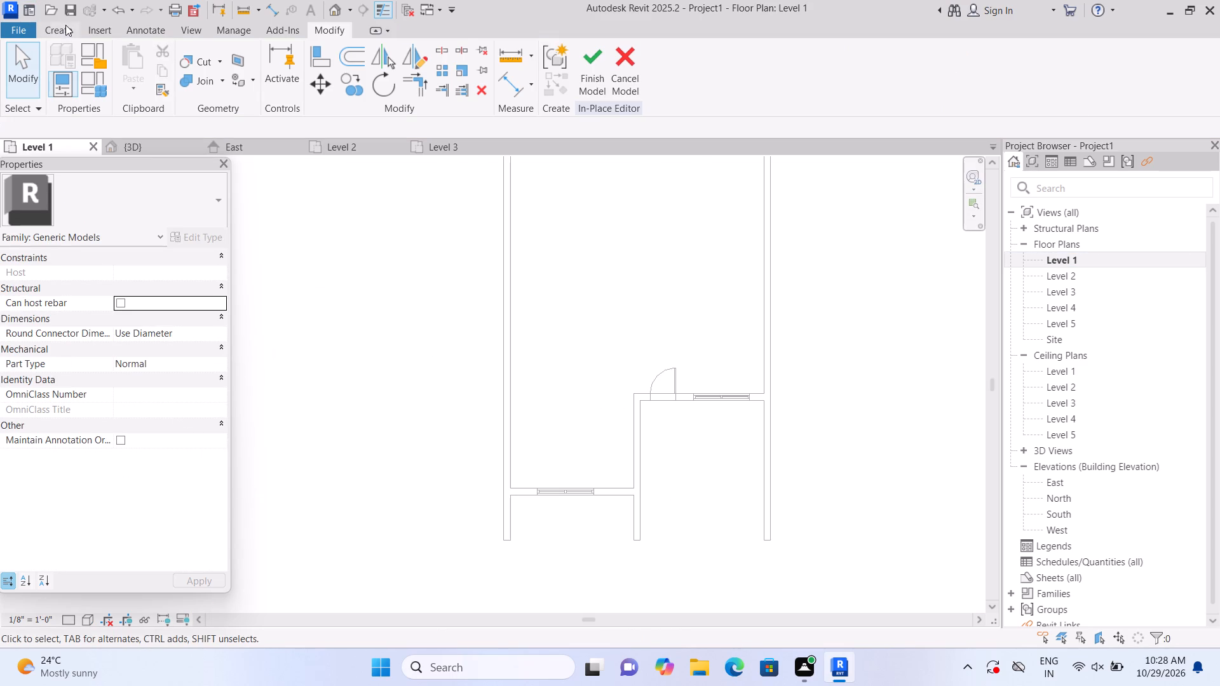
pyautogui.click(65, 25)
pyautogui.click(146, 75)
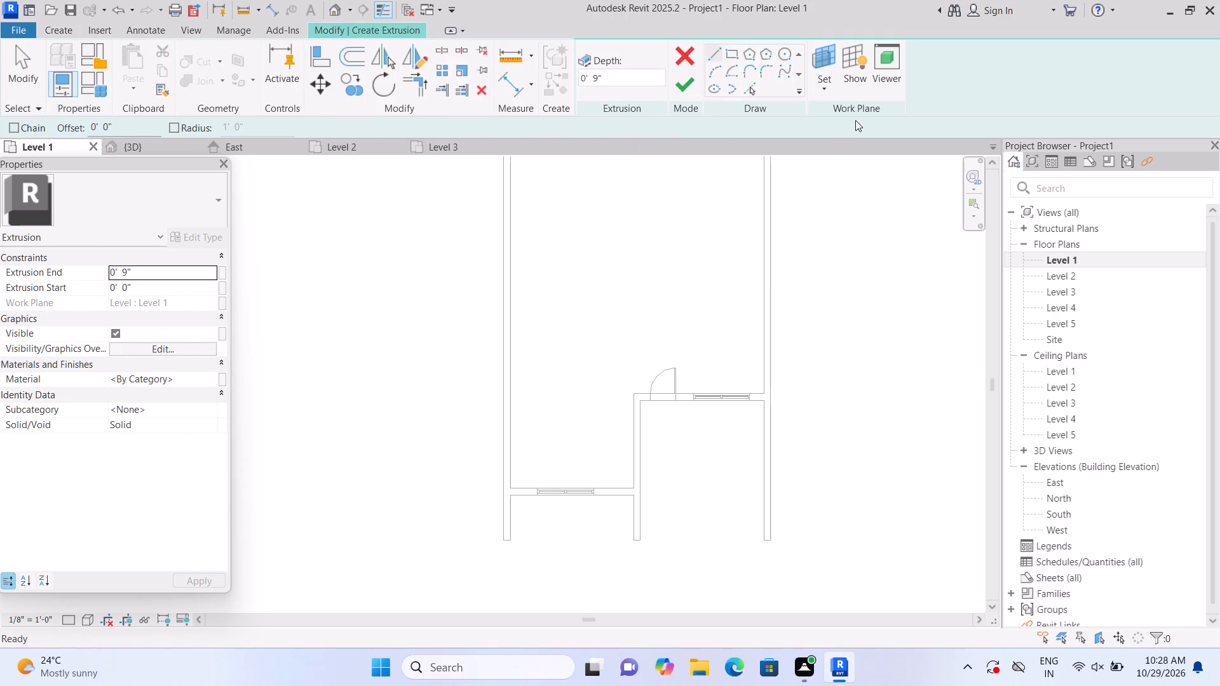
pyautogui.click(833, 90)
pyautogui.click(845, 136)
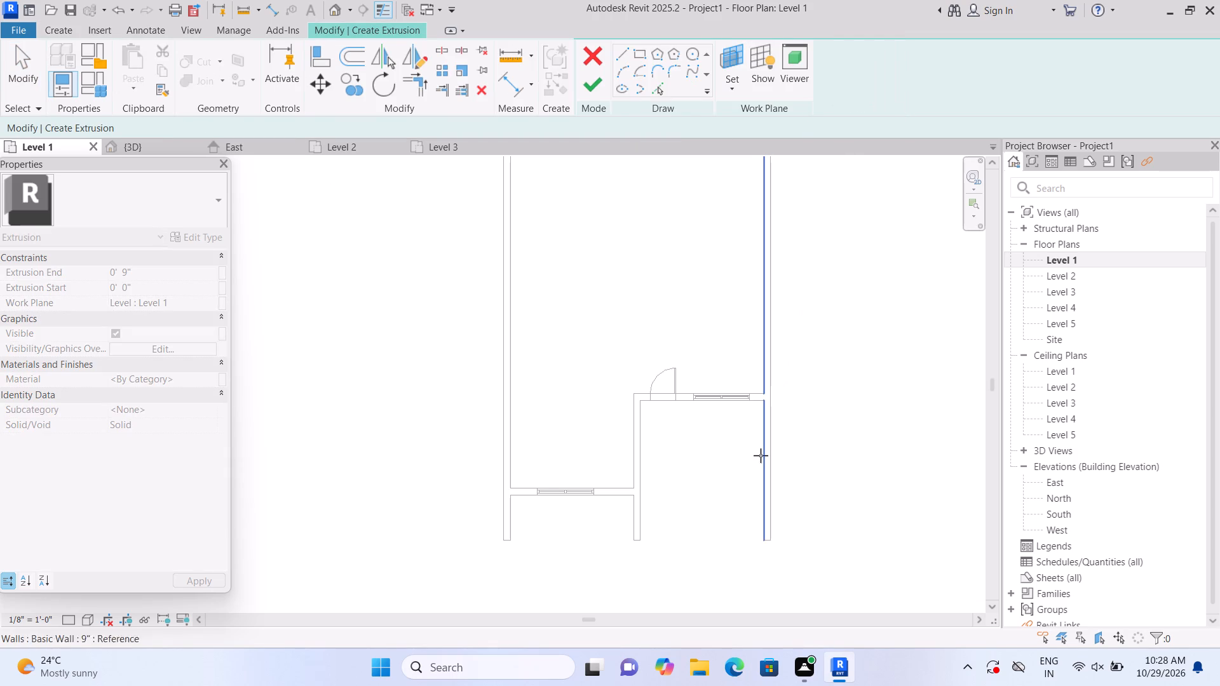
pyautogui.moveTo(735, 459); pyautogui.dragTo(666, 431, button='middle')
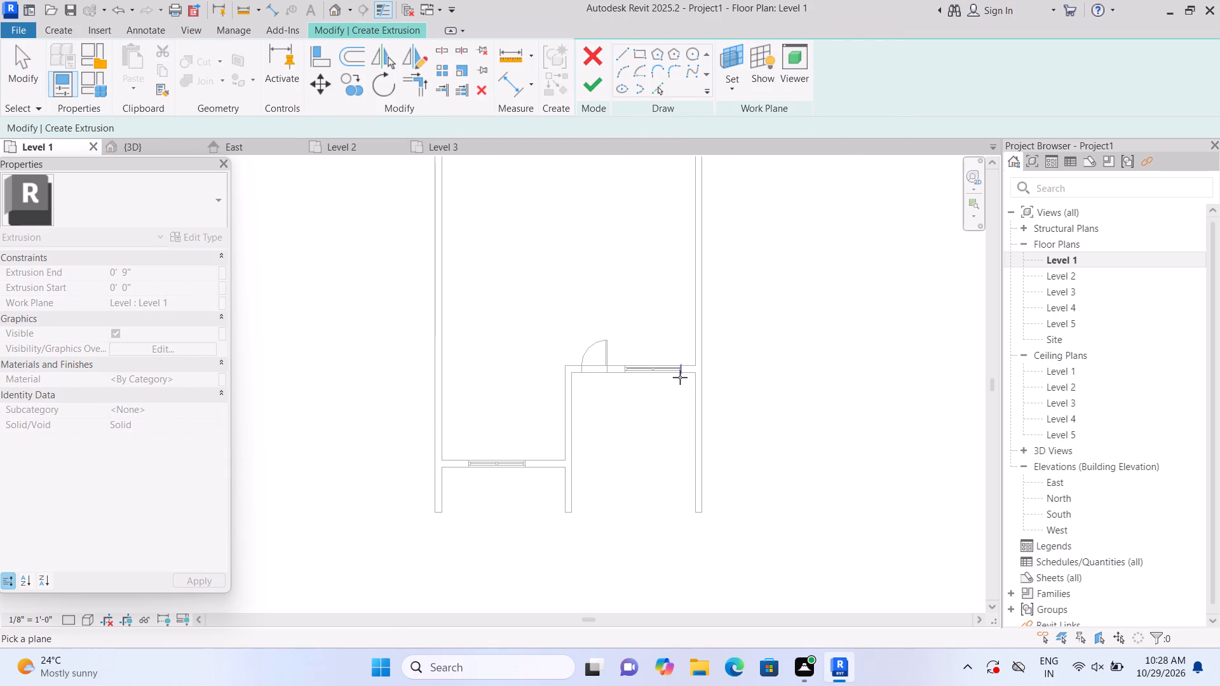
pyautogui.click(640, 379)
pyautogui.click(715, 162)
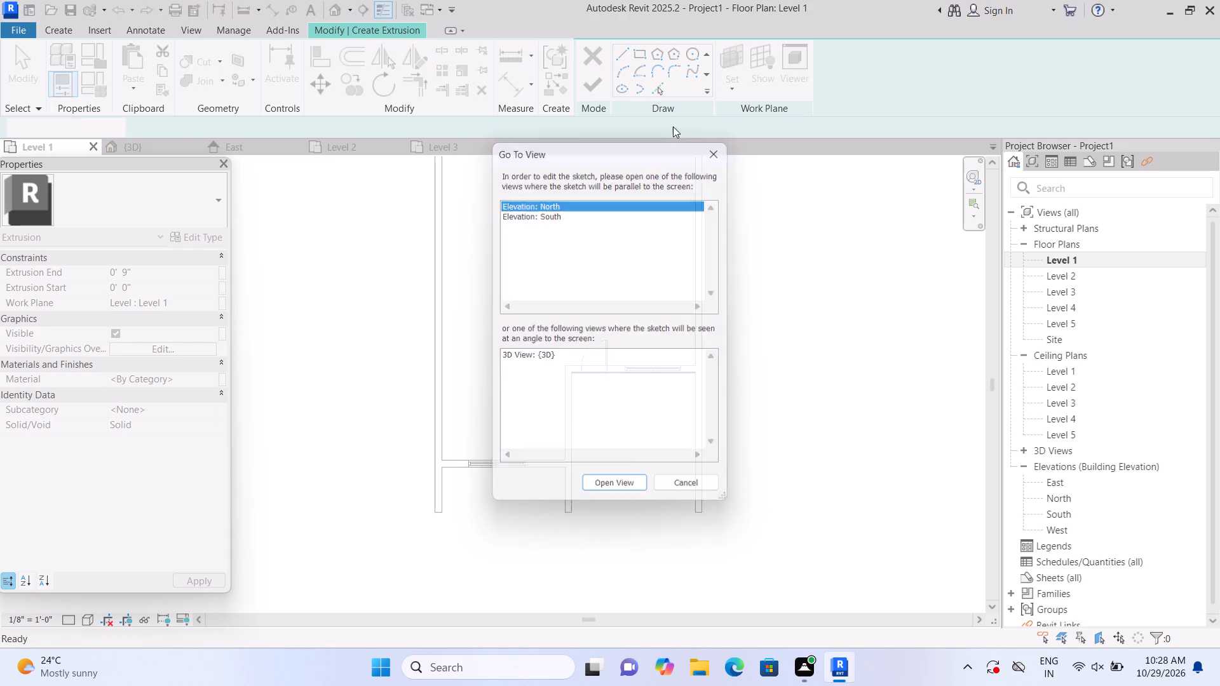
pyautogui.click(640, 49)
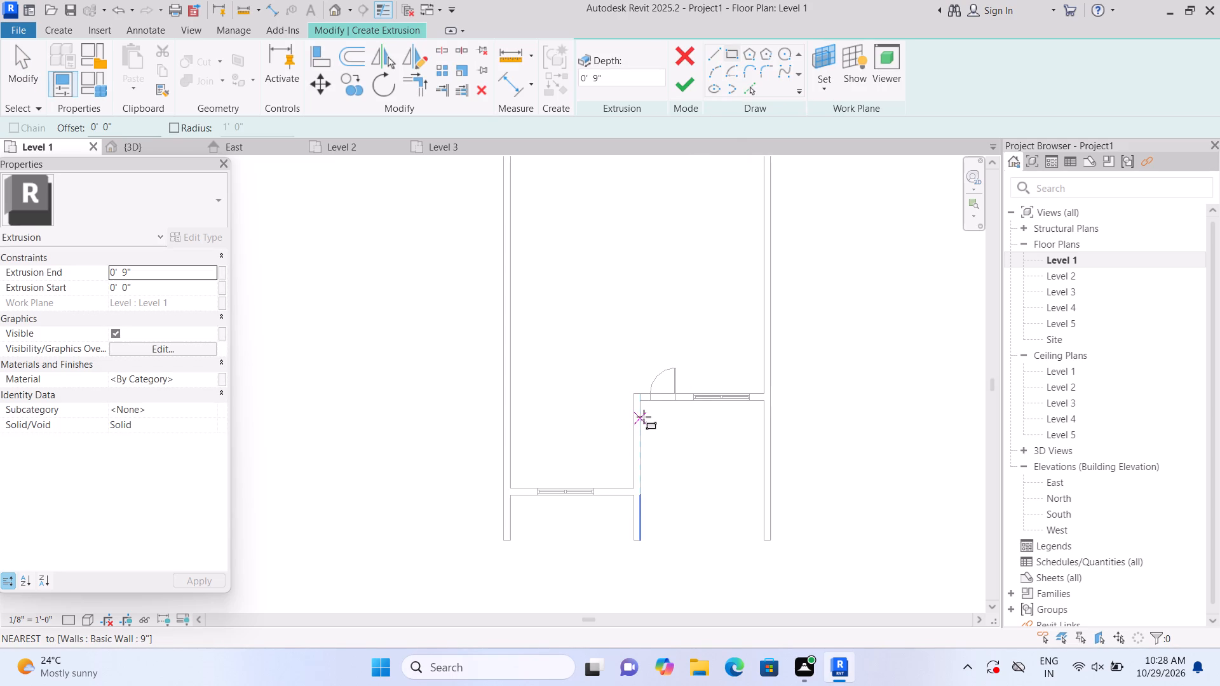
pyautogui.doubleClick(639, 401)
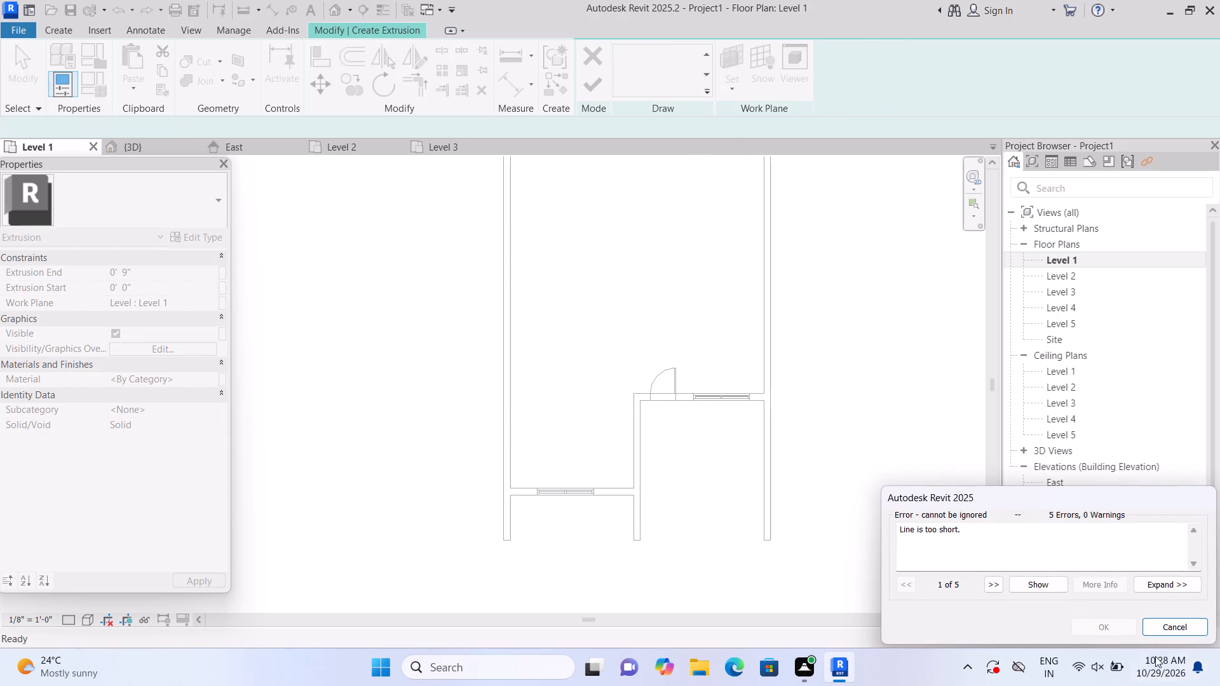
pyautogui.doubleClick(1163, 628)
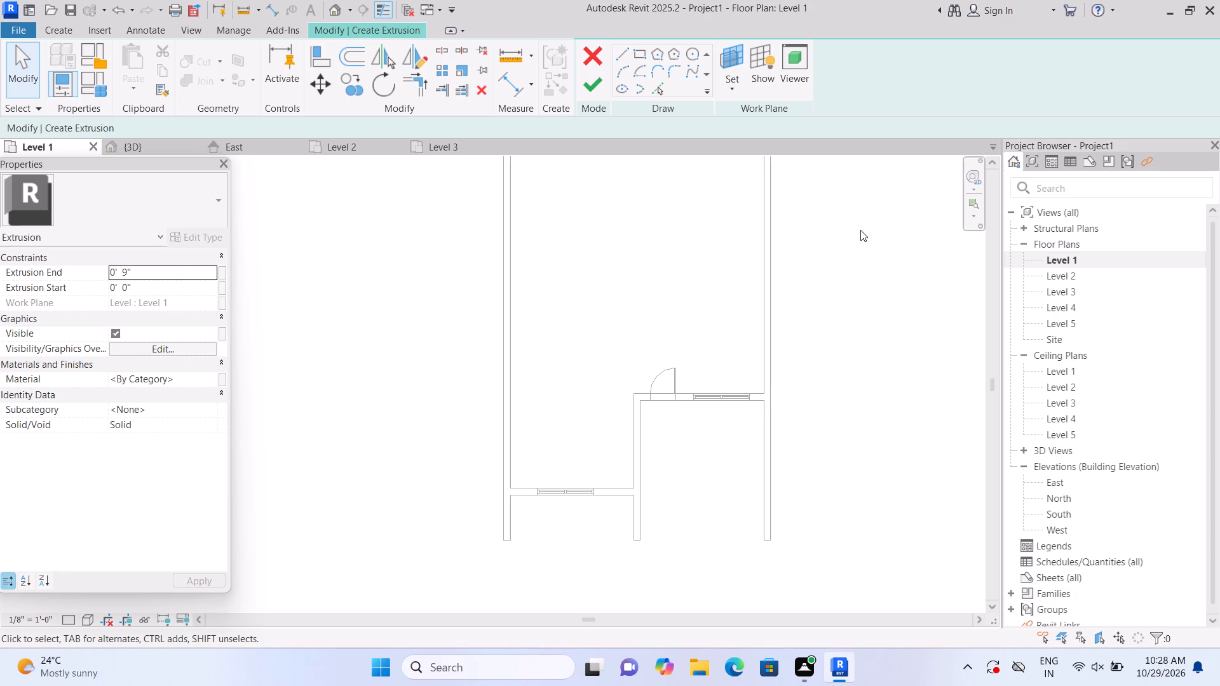
# Sketch a 14'-3" by 16'-2" rectangle between the side walls, from the entrance wall to the wall ends, and finish the extrusion.
pyautogui.click(644, 57)
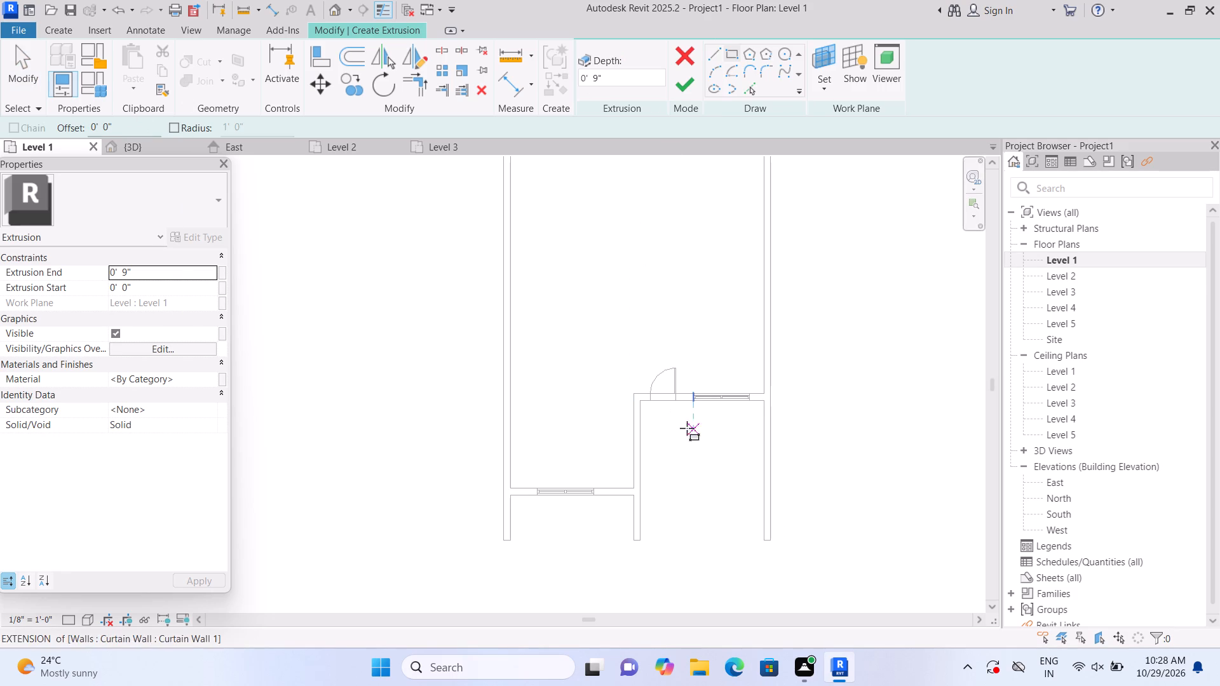
pyautogui.click(644, 402)
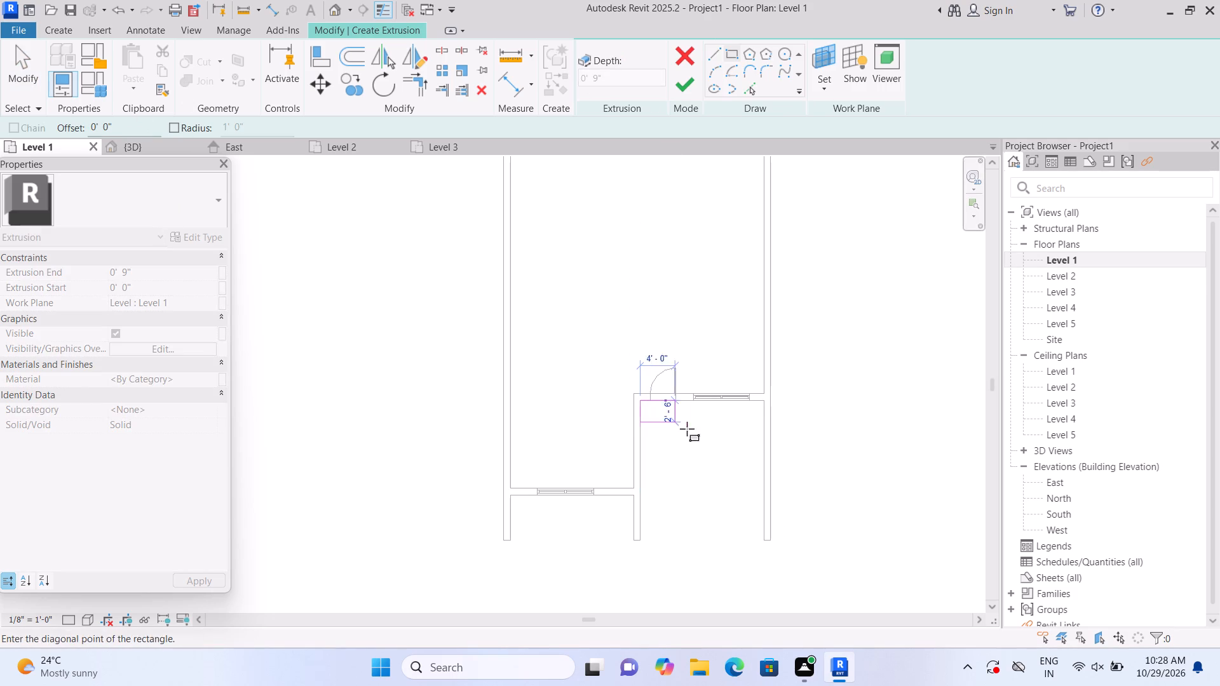
pyautogui.moveTo(762, 535); pyautogui.dragTo(719, 509, button='middle')
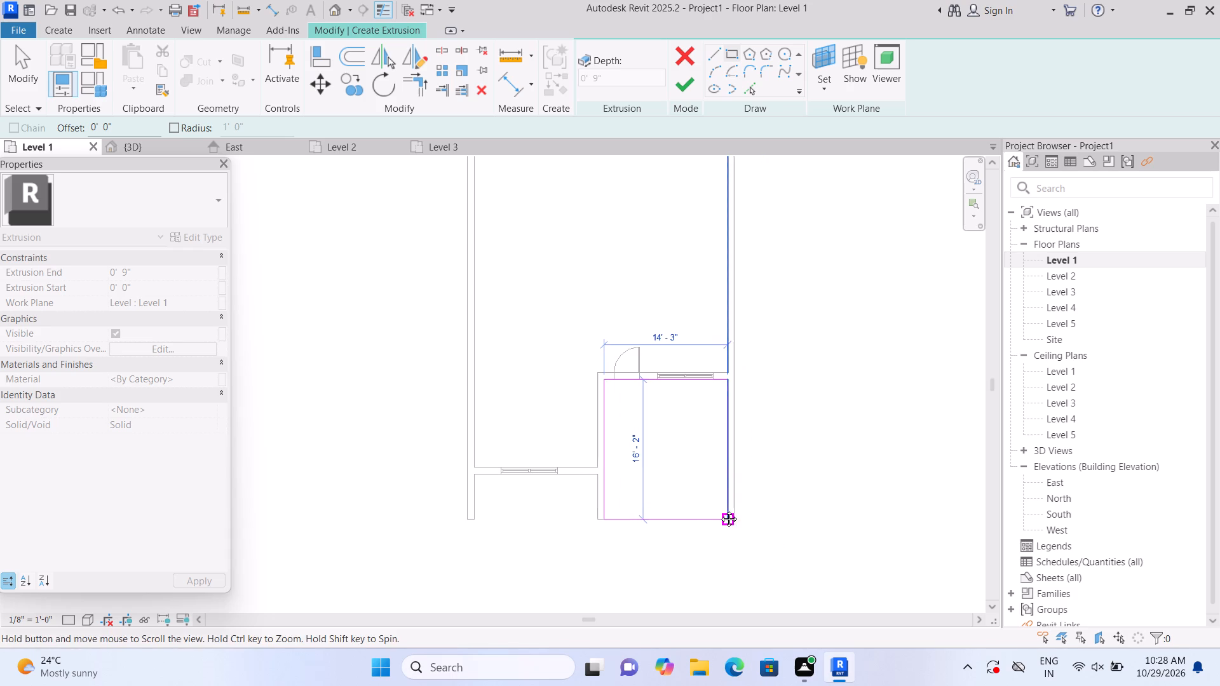
pyautogui.moveTo(719, 509); pyautogui.dragTo(718, 509, button='middle')
pyautogui.scroll(3, 709, 517)
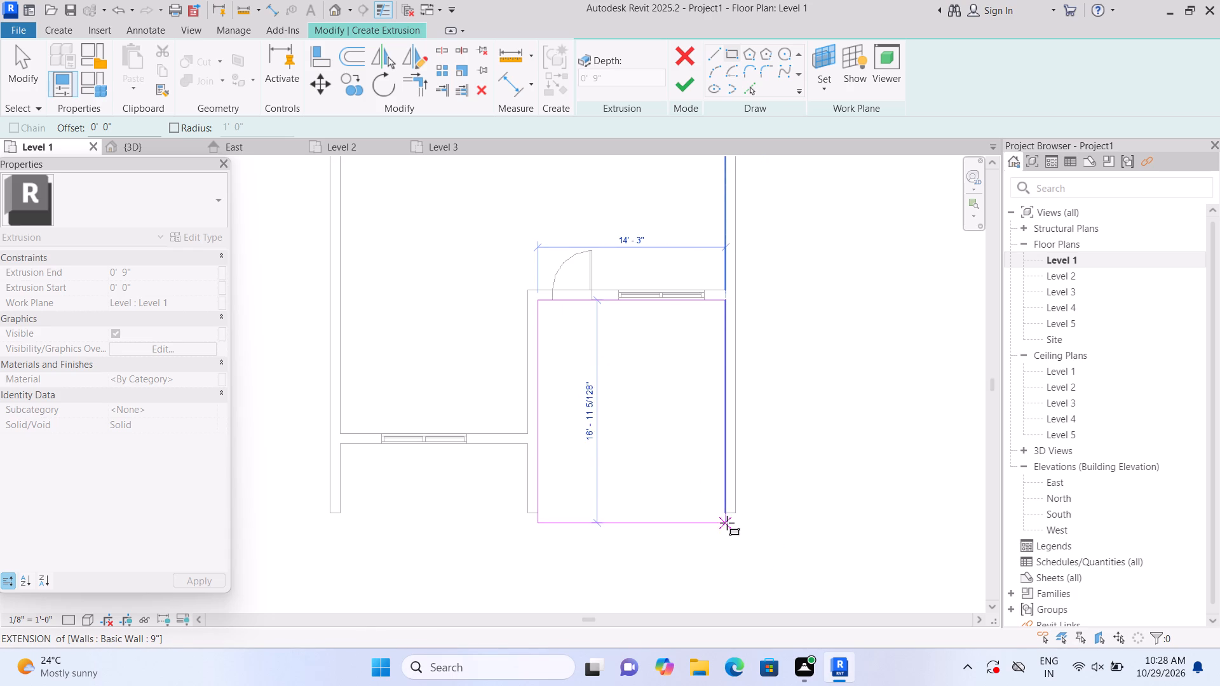
pyautogui.click(725, 514)
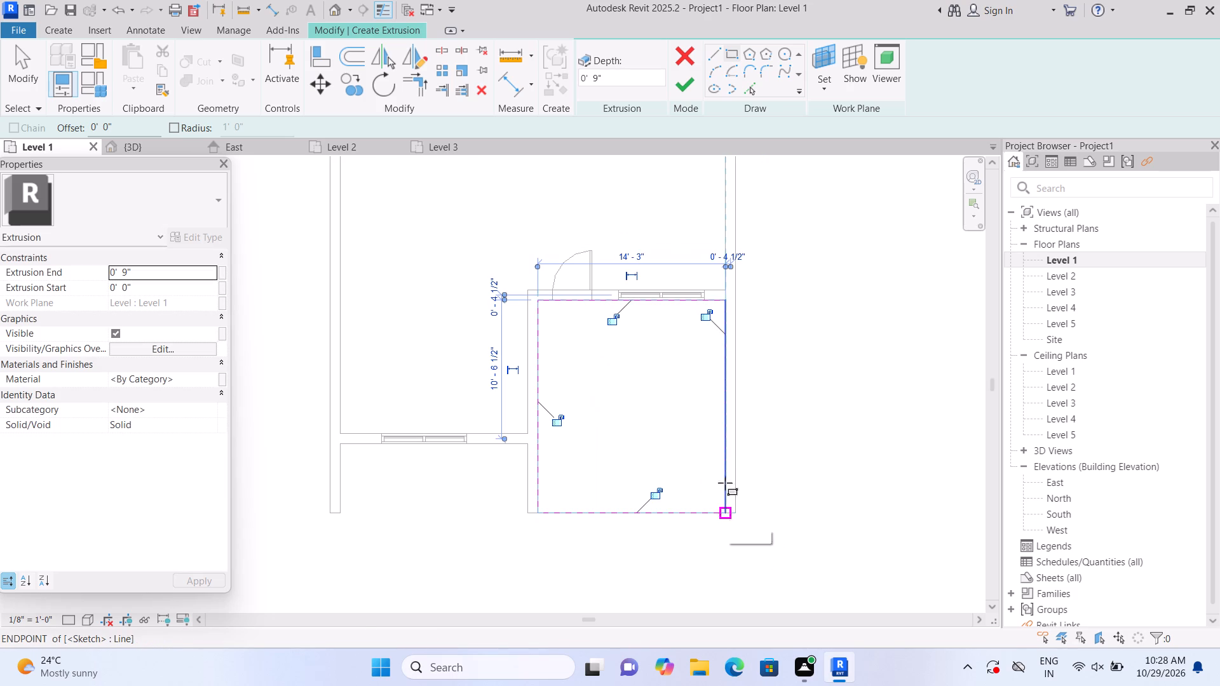
pyautogui.click(686, 90)
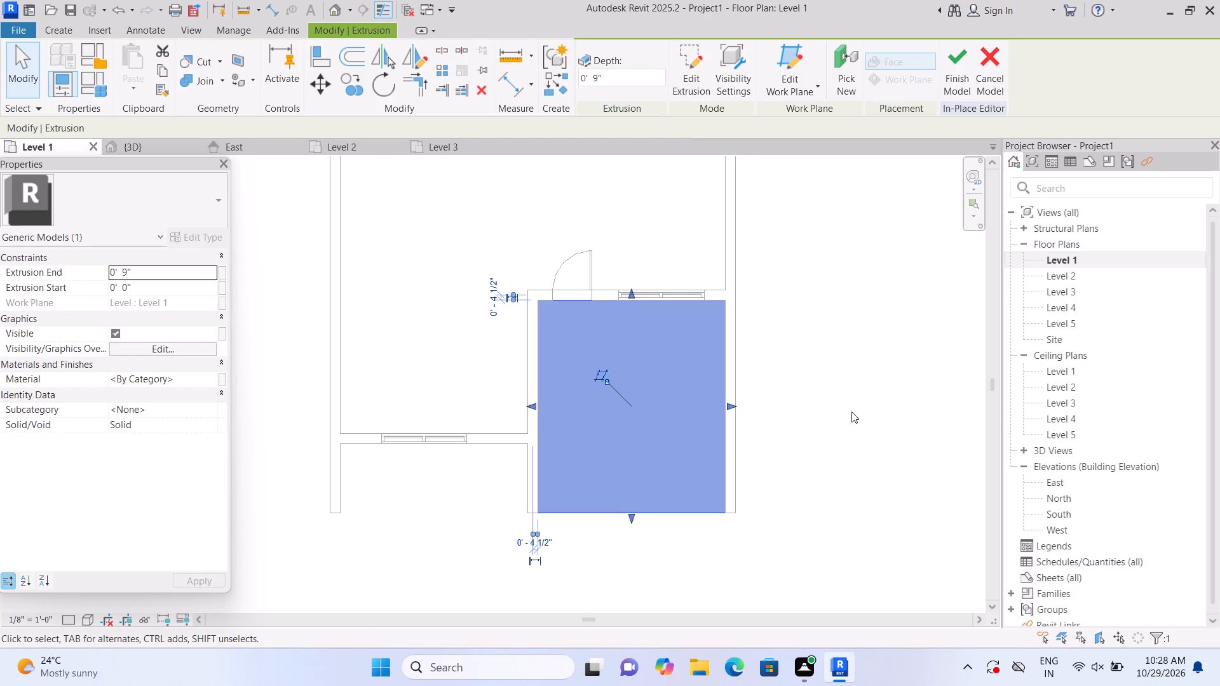
pyautogui.click(793, 367)
# Set the entrance slab's extrusion end to 6".
pyautogui.moveTo(793, 367); pyautogui.dragTo(773, 241, button='middle')
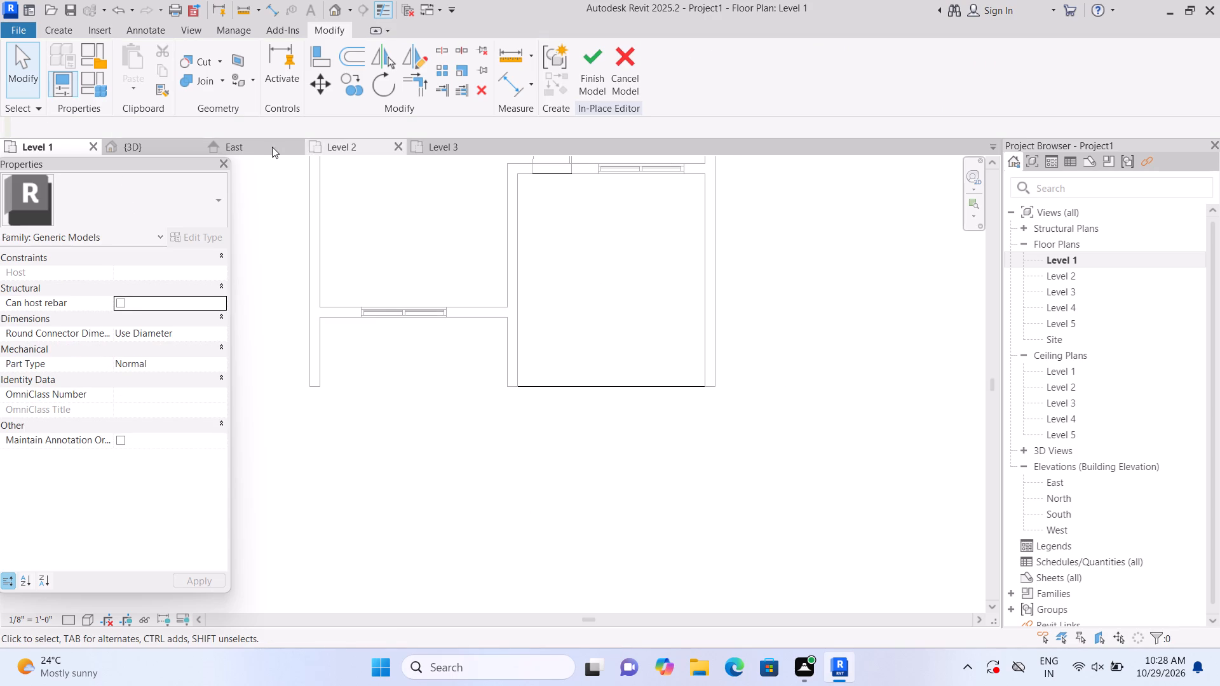
pyautogui.click(614, 347)
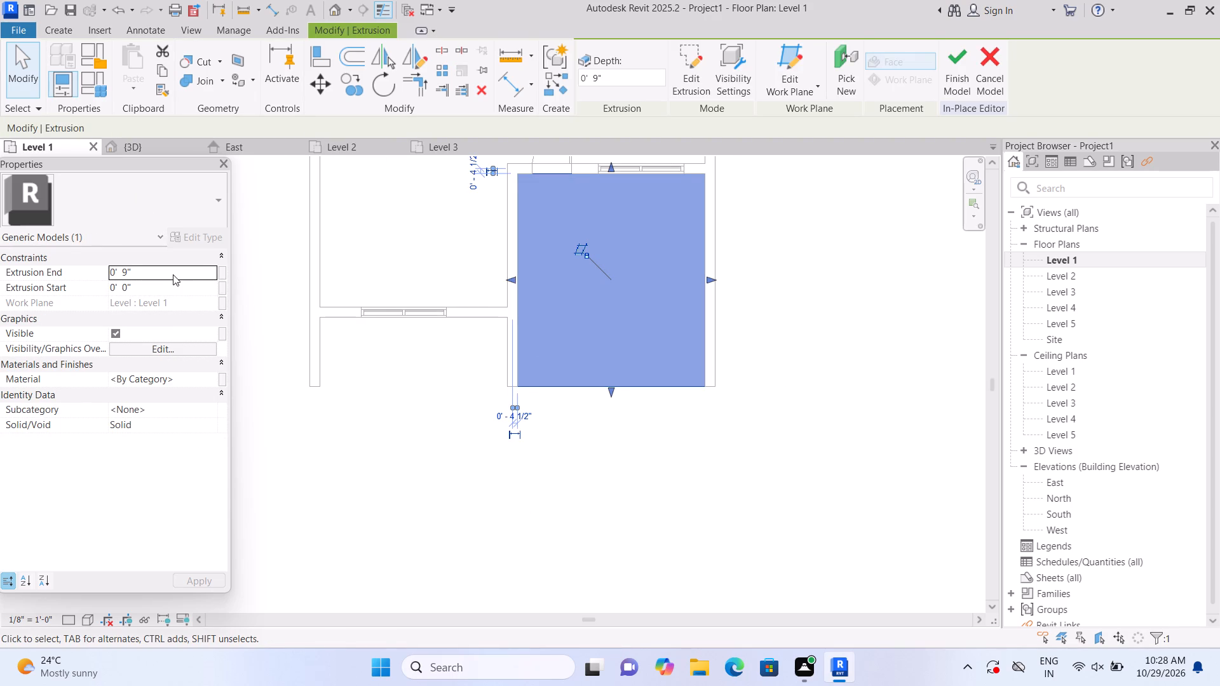
pyautogui.click(173, 274)
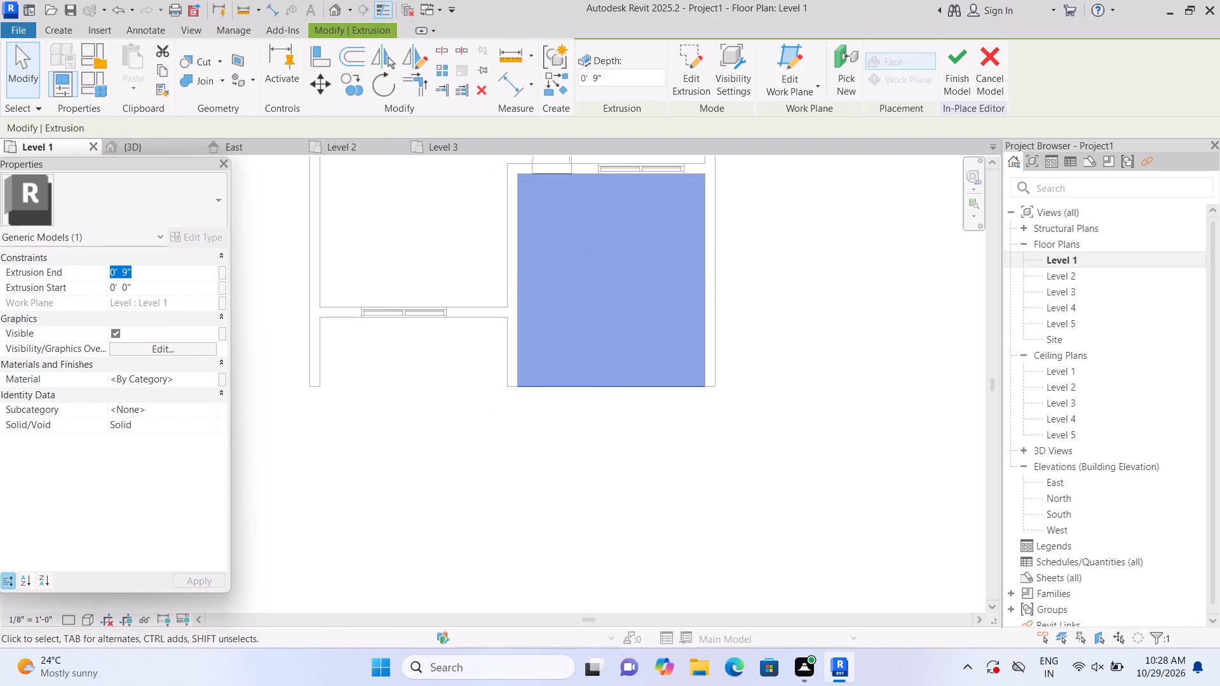
pyautogui.press('BackSpace')
pyautogui.write('6"')
pyautogui.press('Return')
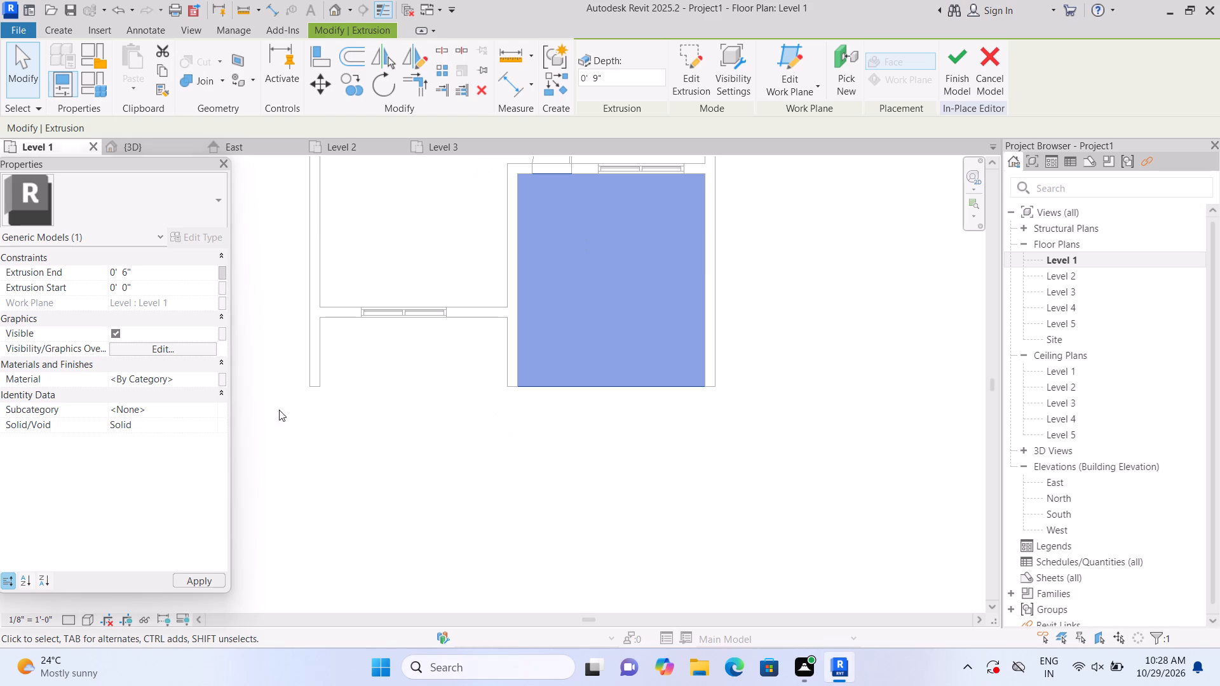
pyautogui.click(285, 424)
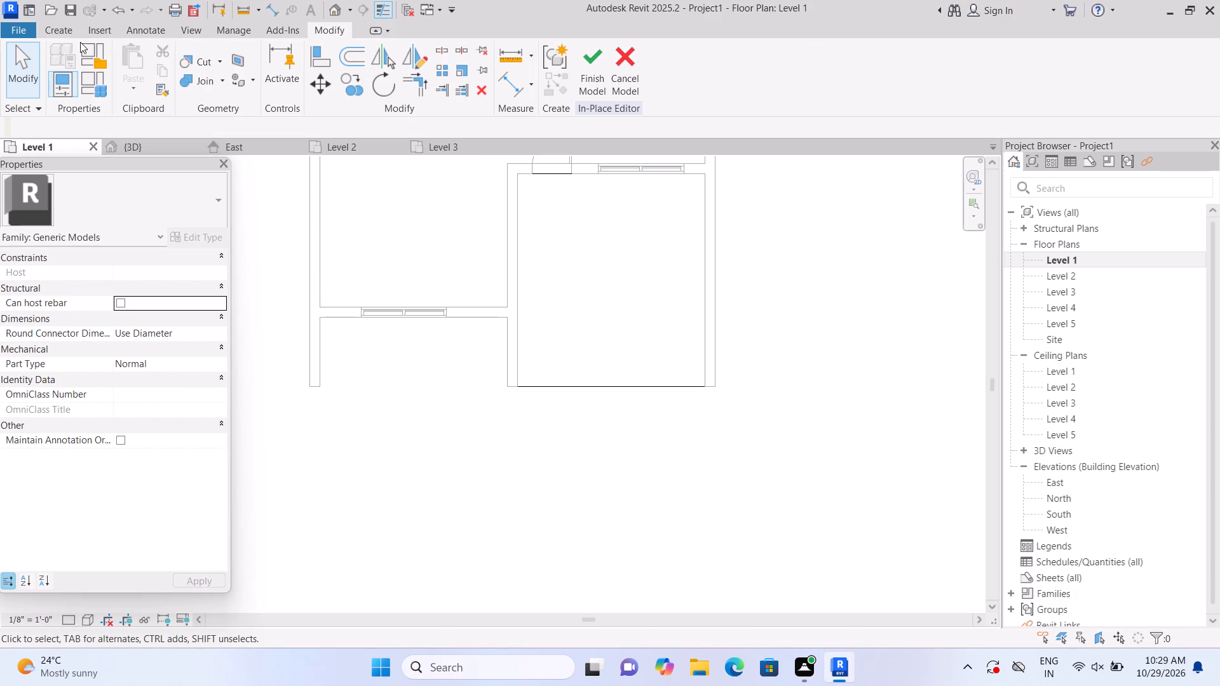
# Start a new extrusion in the Level 1 floor plan.
pyautogui.click(63, 37)
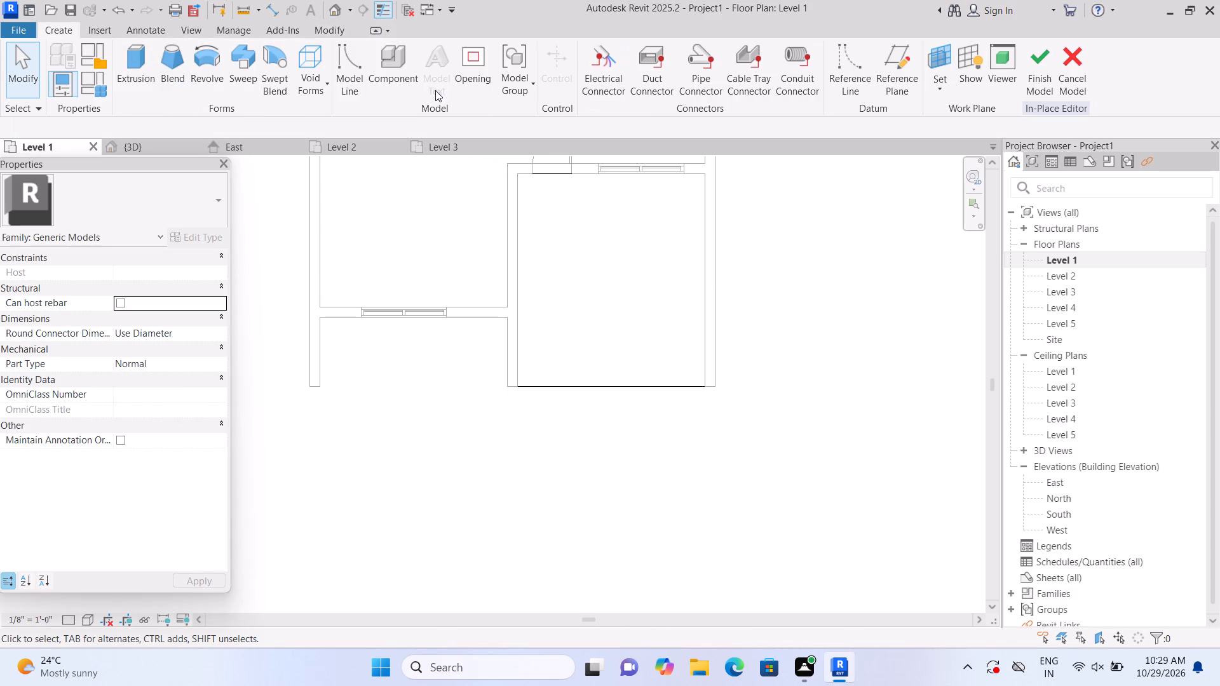
pyautogui.click(125, 73)
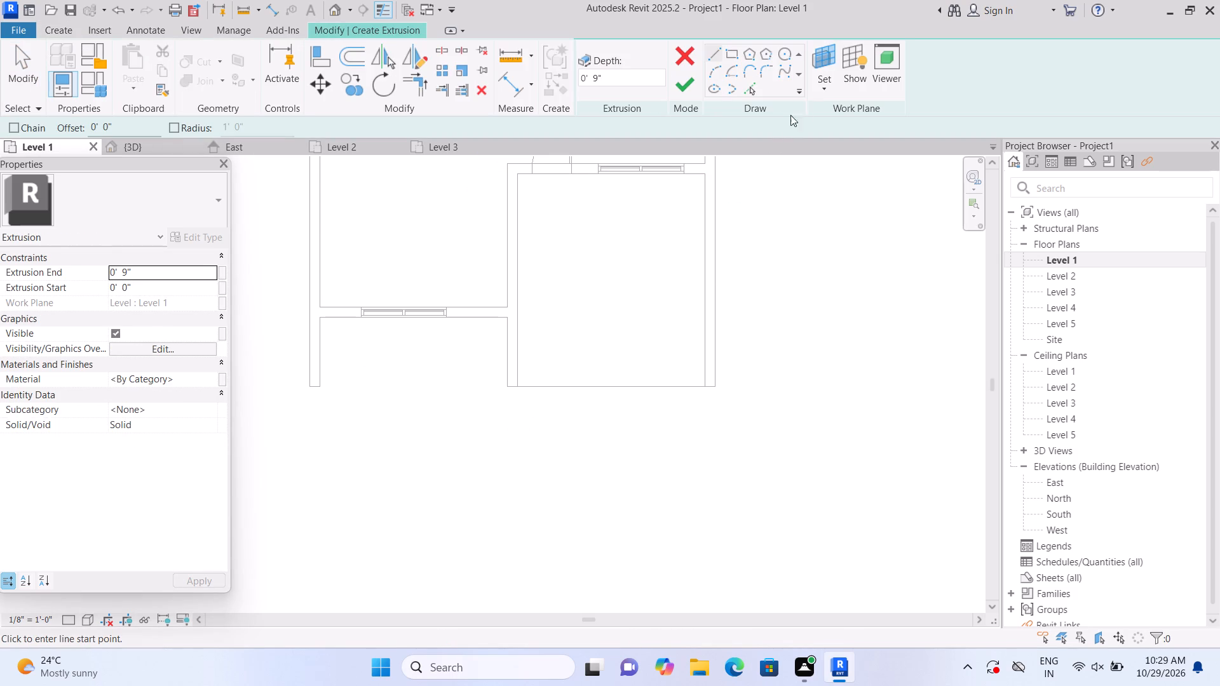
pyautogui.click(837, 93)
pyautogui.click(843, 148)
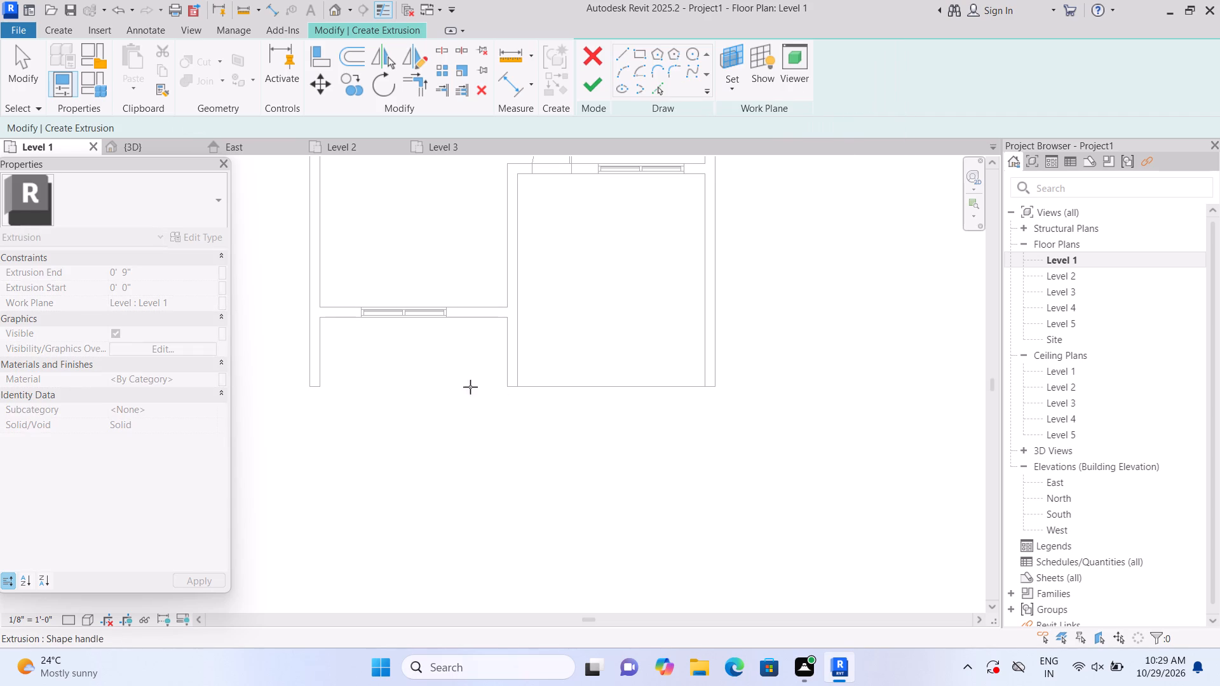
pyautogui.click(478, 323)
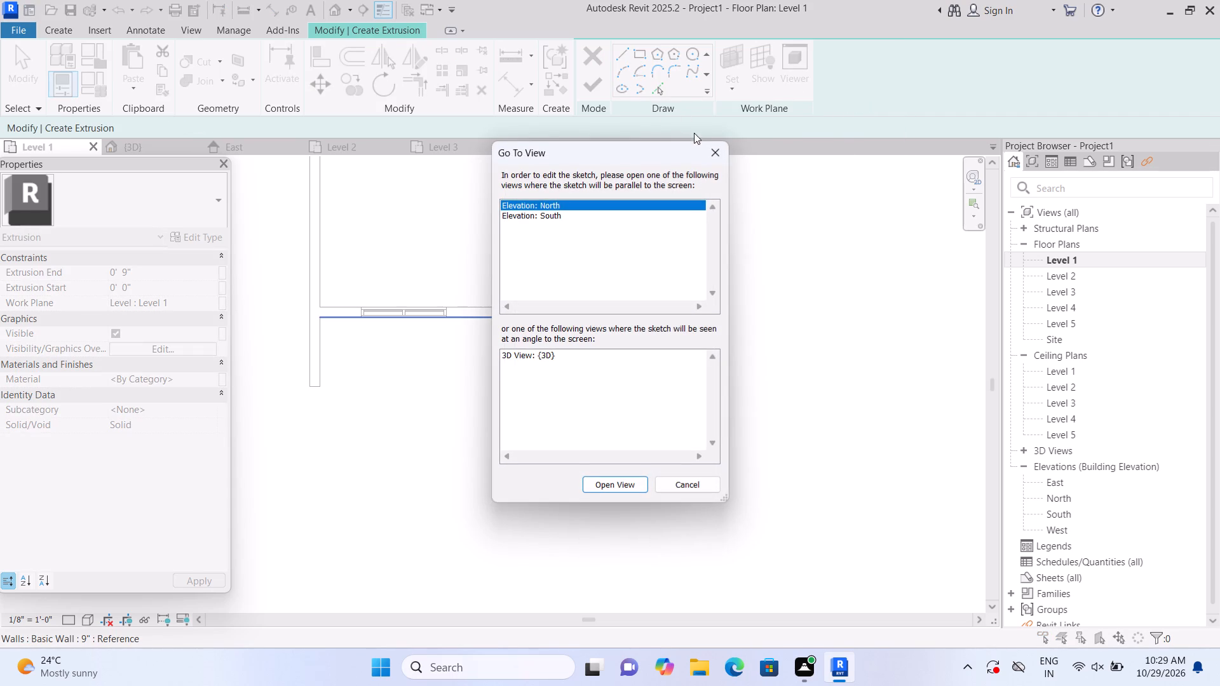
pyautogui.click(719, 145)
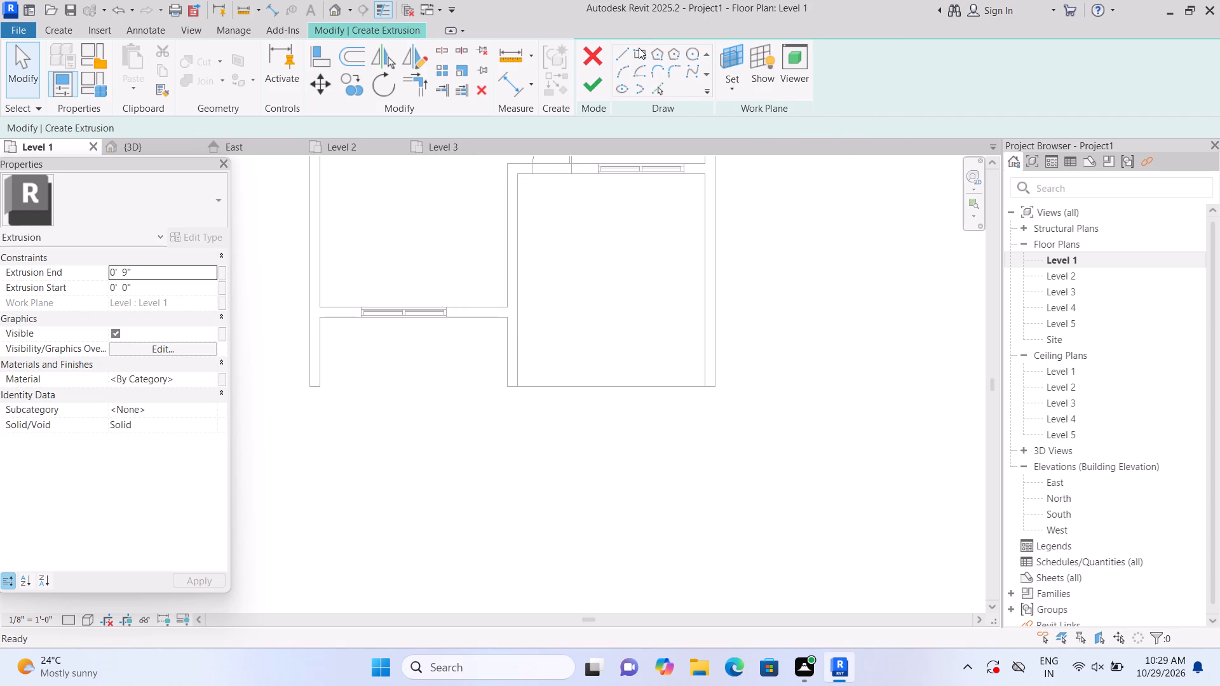
# Sketch a 14'-3" by 5'-3" rectangle in the shallower front bay beside the entrance, set the extrusion end to 6" and finish the extrusion.
pyautogui.click(639, 48)
pyautogui.click(323, 316)
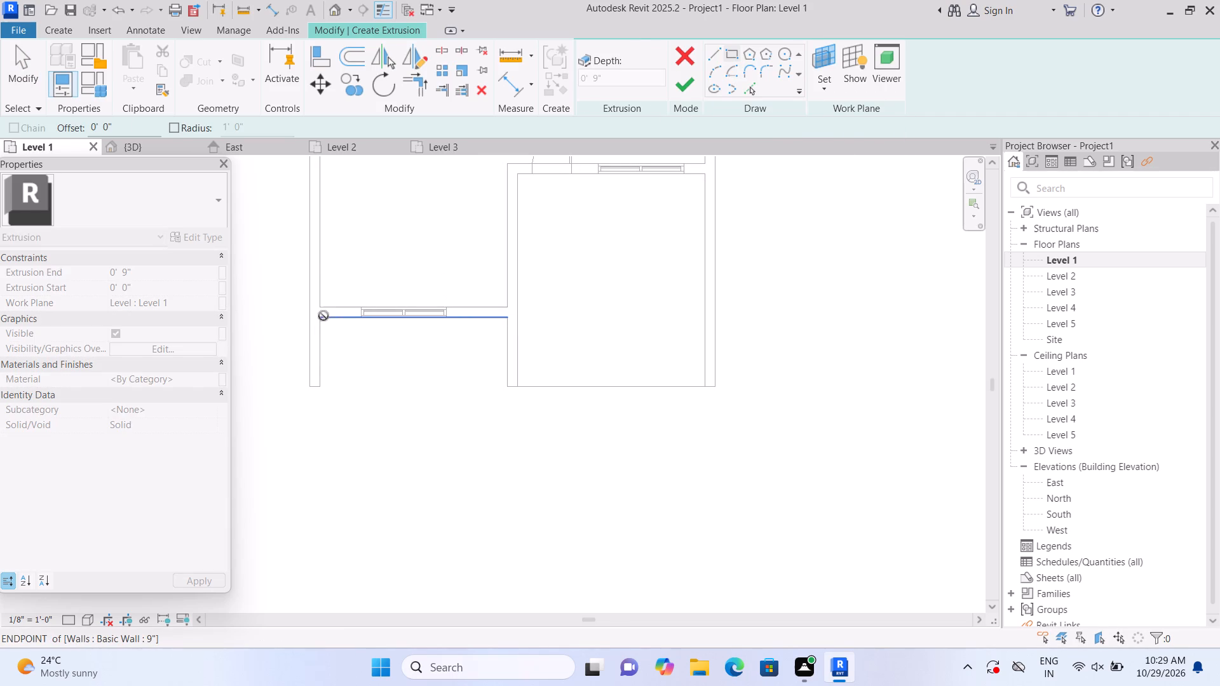
pyautogui.click(503, 384)
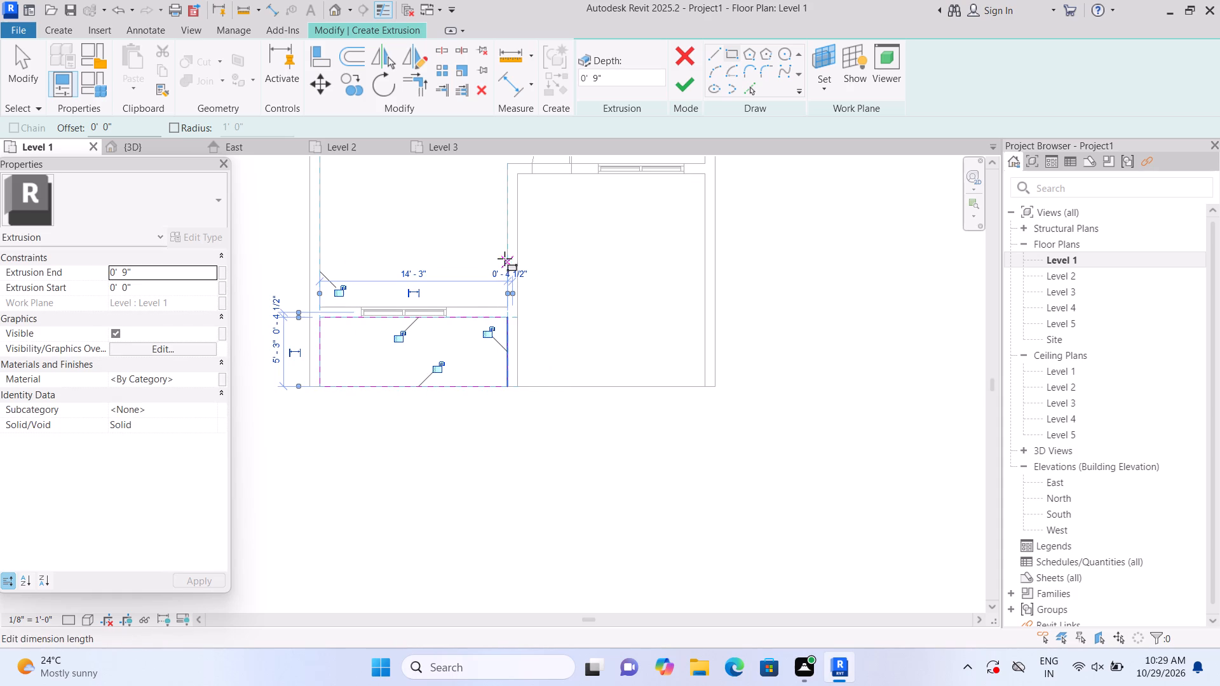
pyautogui.click(208, 266)
pyautogui.press('BackSpace')
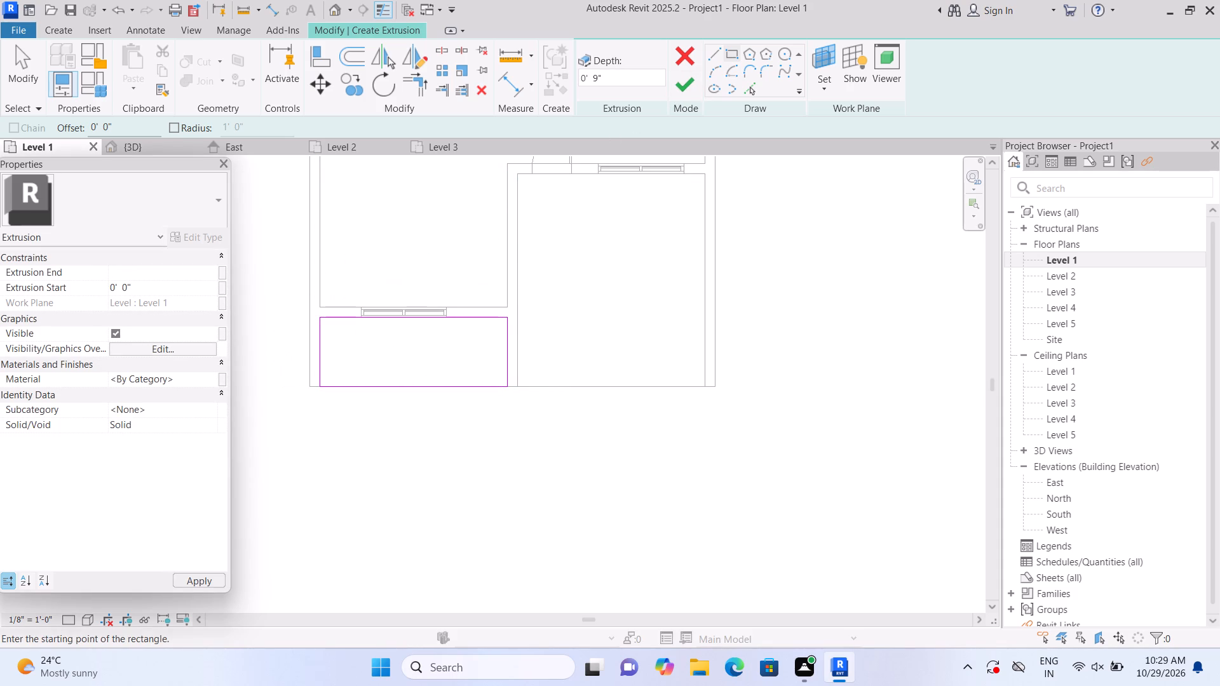
pyautogui.press('6')
pyautogui.hotkey('shift', '"')
pyautogui.press('Return')
pyautogui.click(687, 89)
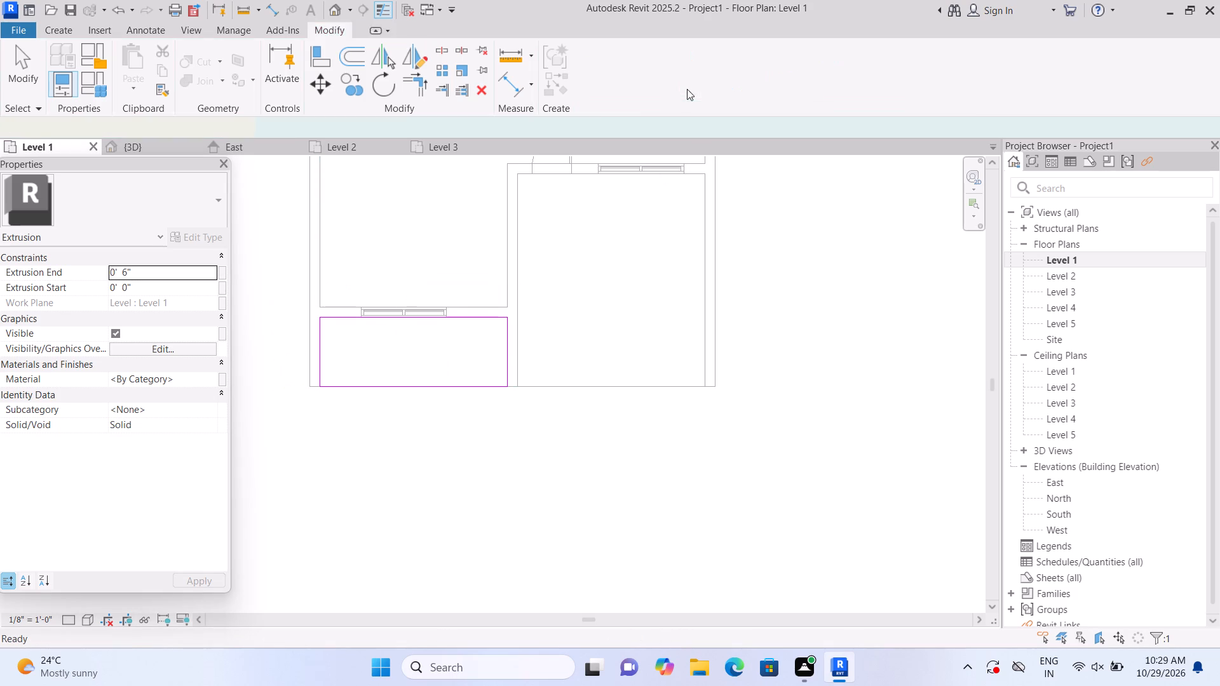
pyautogui.scroll(-3, 619, 488)
pyautogui.scroll(1, 618, 487)
pyautogui.moveTo(610, 487); pyautogui.dragTo(537, 528, button='middle')
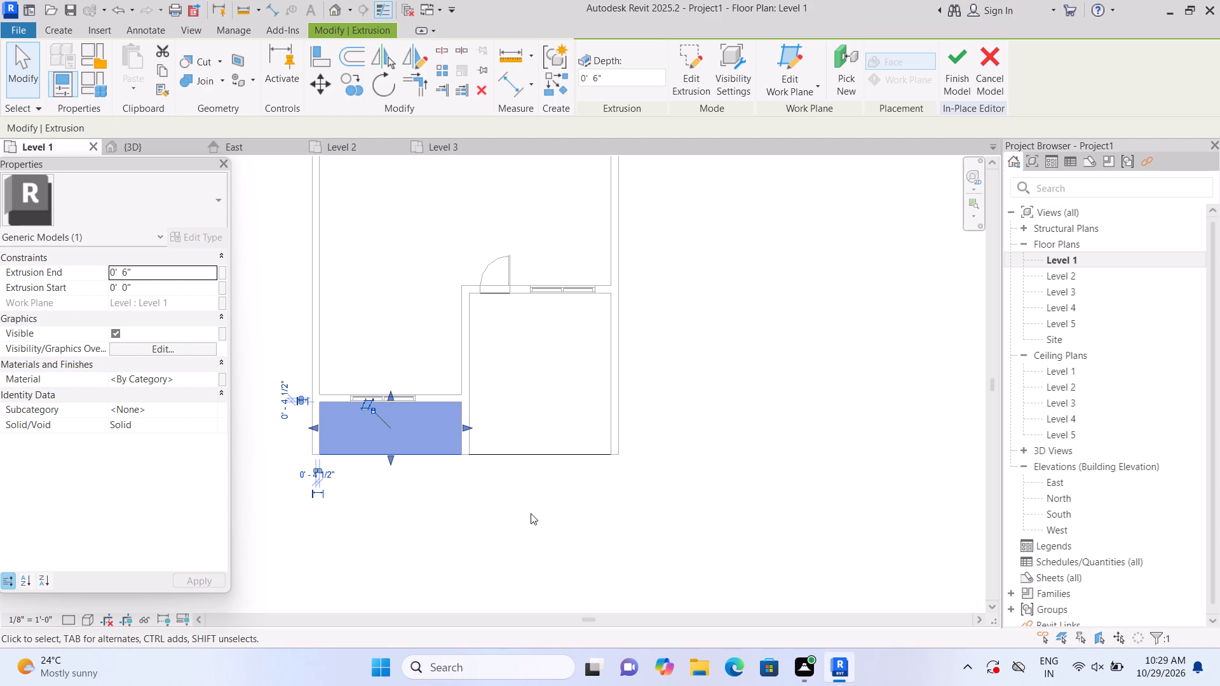
pyautogui.click(531, 513)
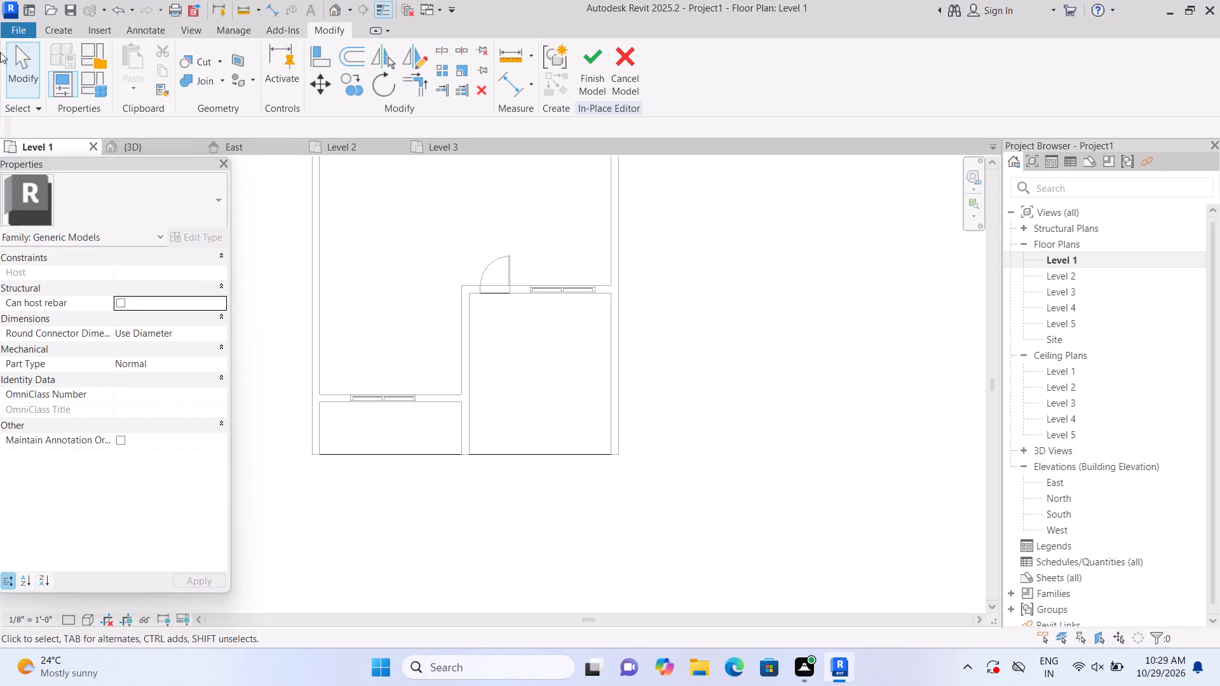
# Create an extrusion on the entrance slab's plane from a rectangle about 8'-6" deep along the building front, extending past the west wall.
pyautogui.click(54, 29)
pyautogui.click(127, 53)
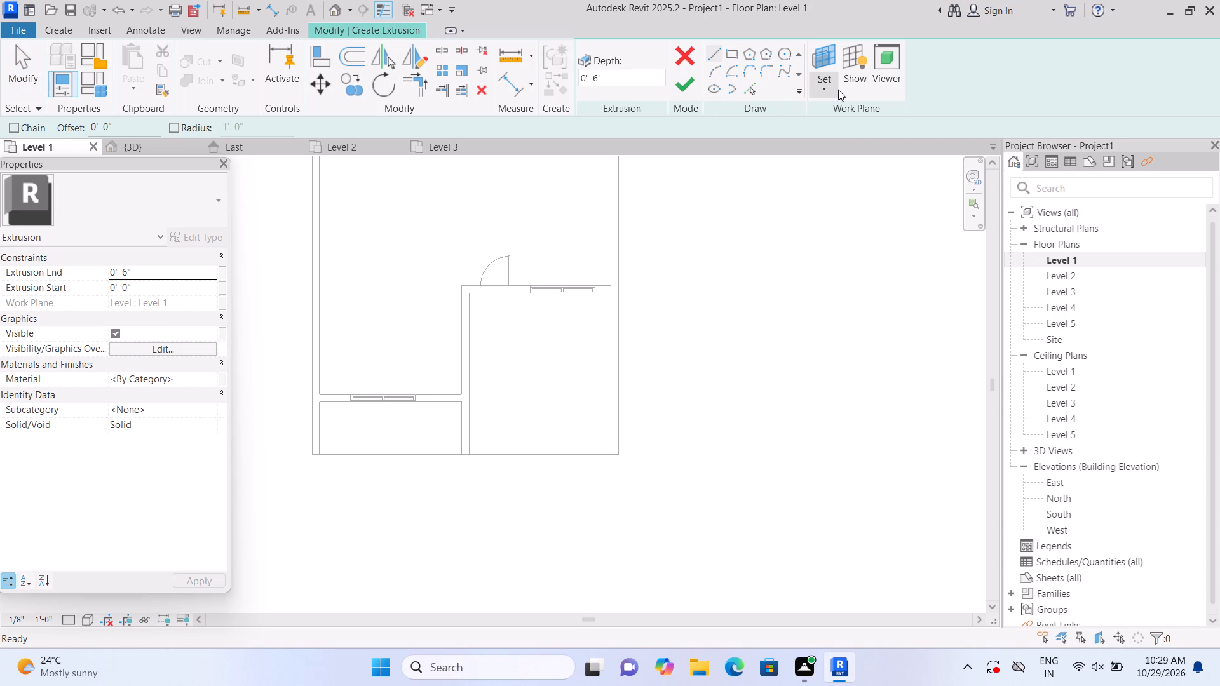
pyautogui.click(825, 88)
pyautogui.click(834, 140)
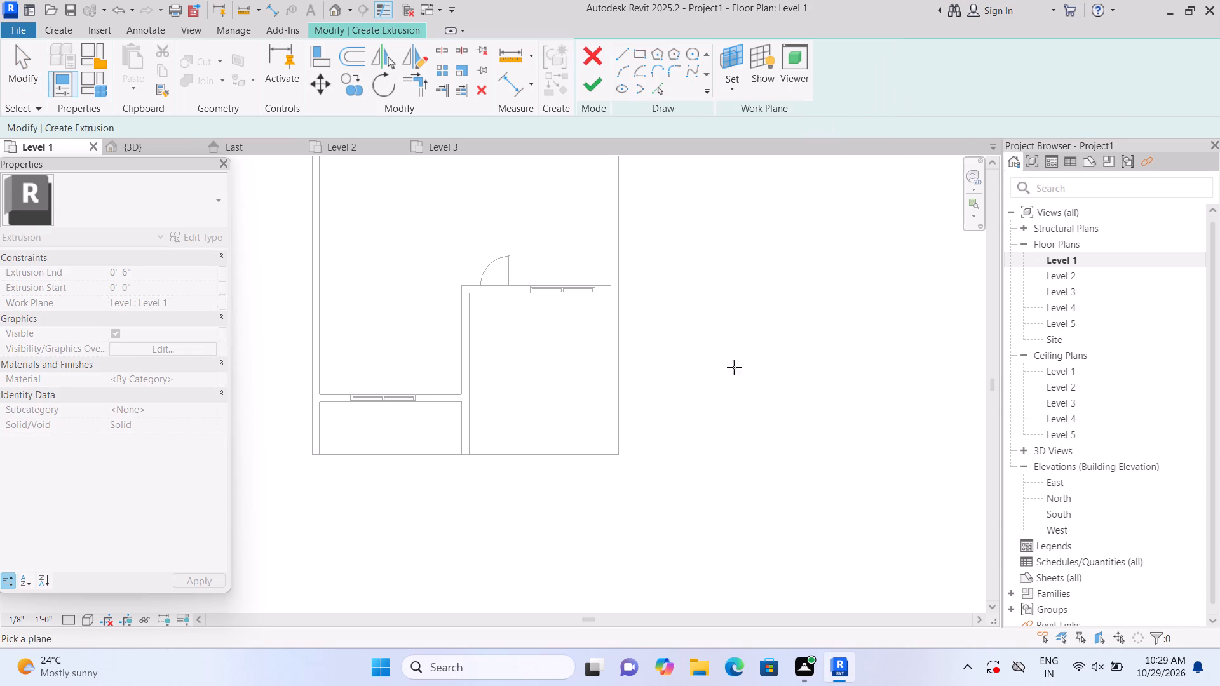
pyautogui.click(537, 457)
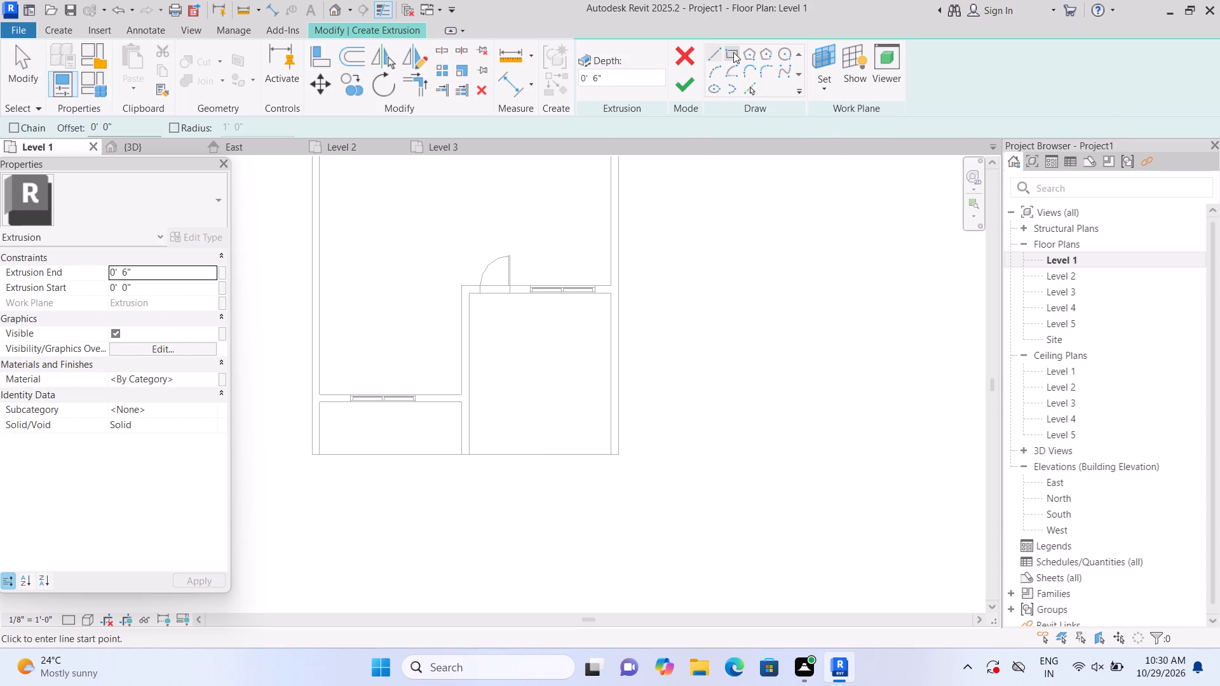
pyautogui.click(733, 52)
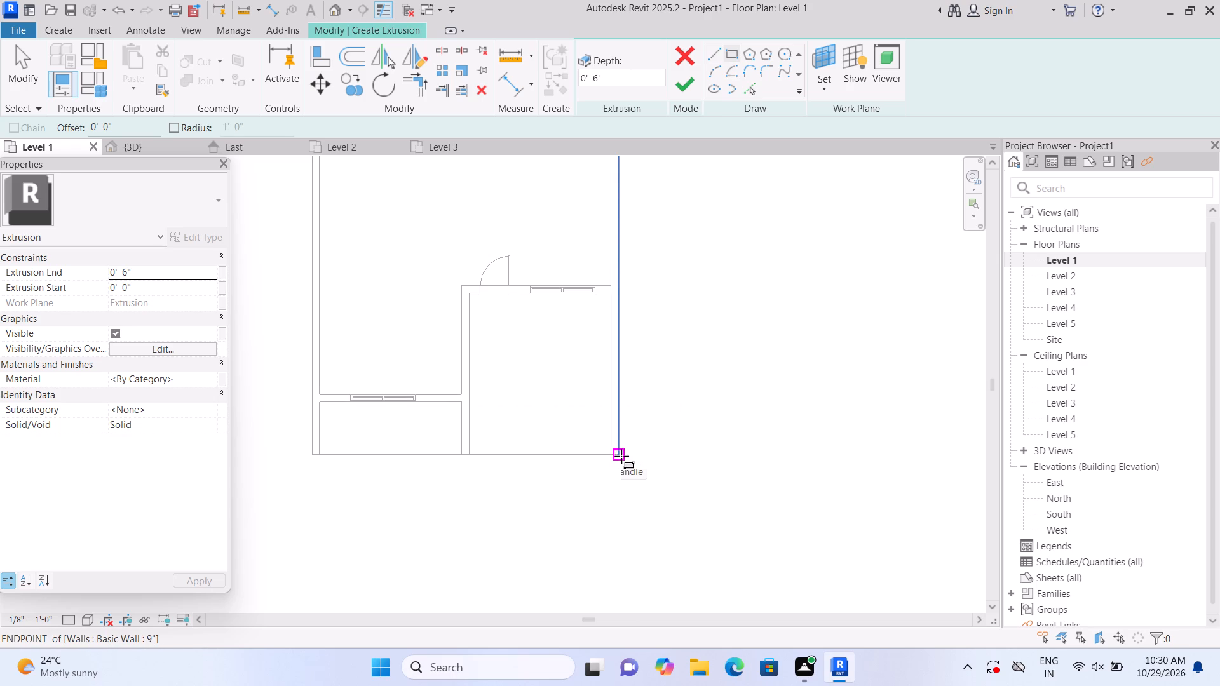
pyautogui.click(621, 456)
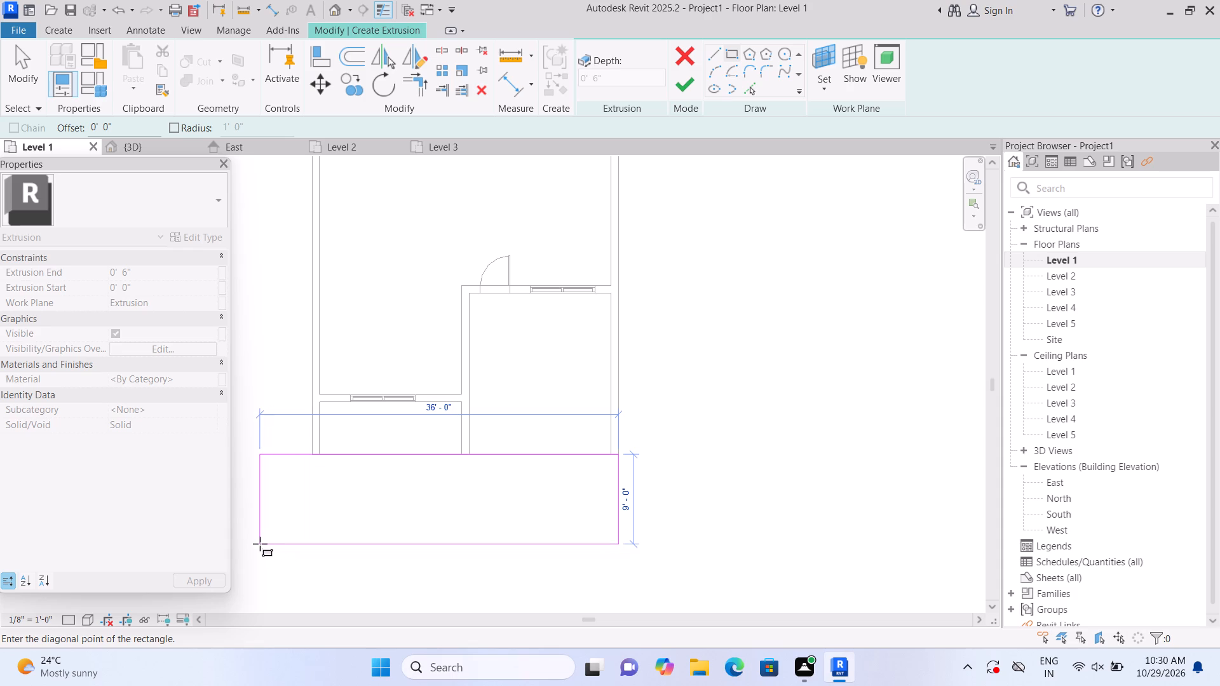
pyautogui.click(297, 541)
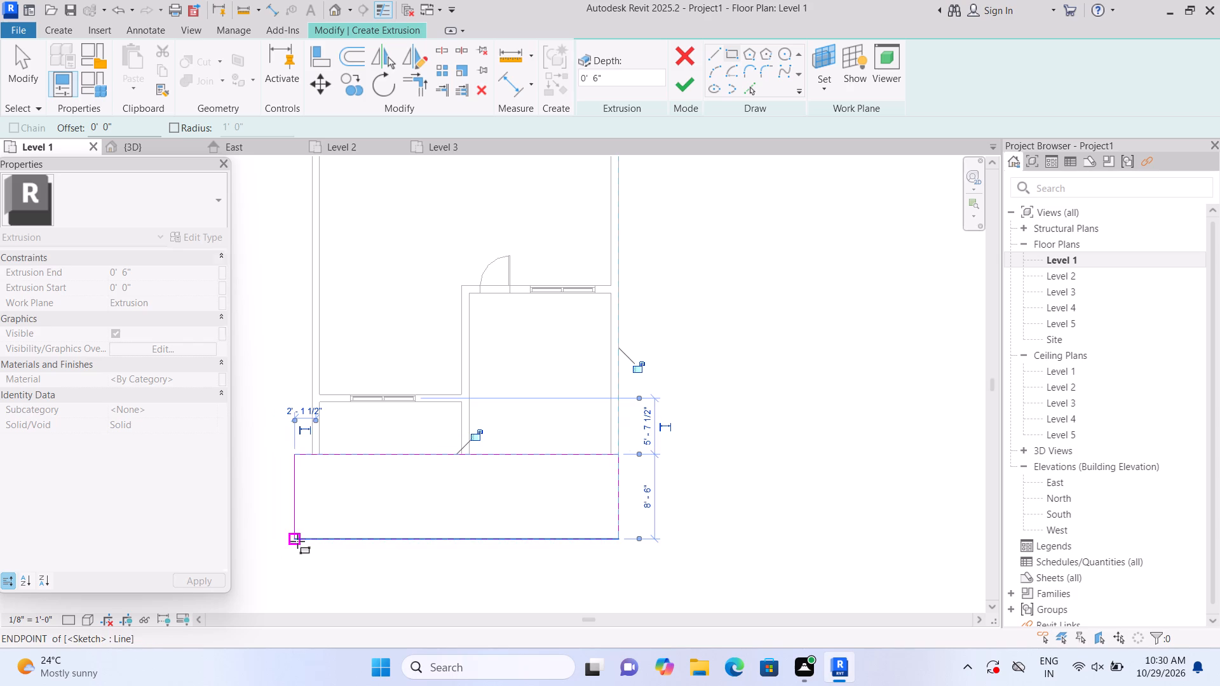
pyautogui.click(694, 88)
pyautogui.click(729, 288)
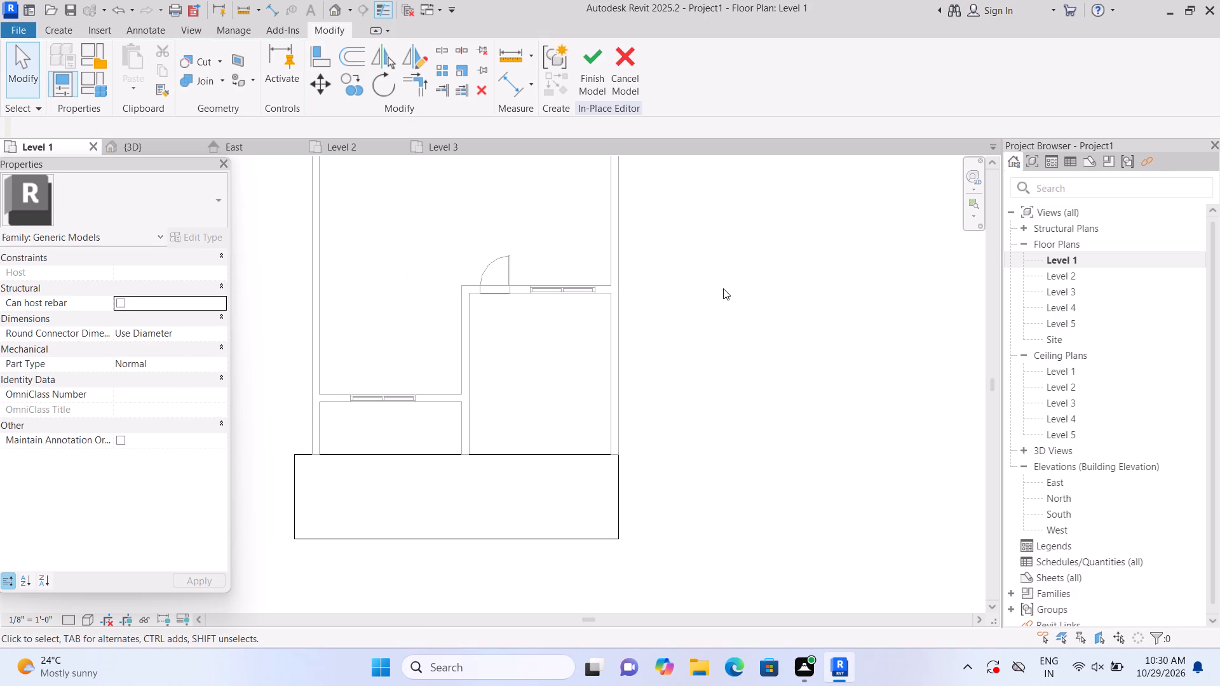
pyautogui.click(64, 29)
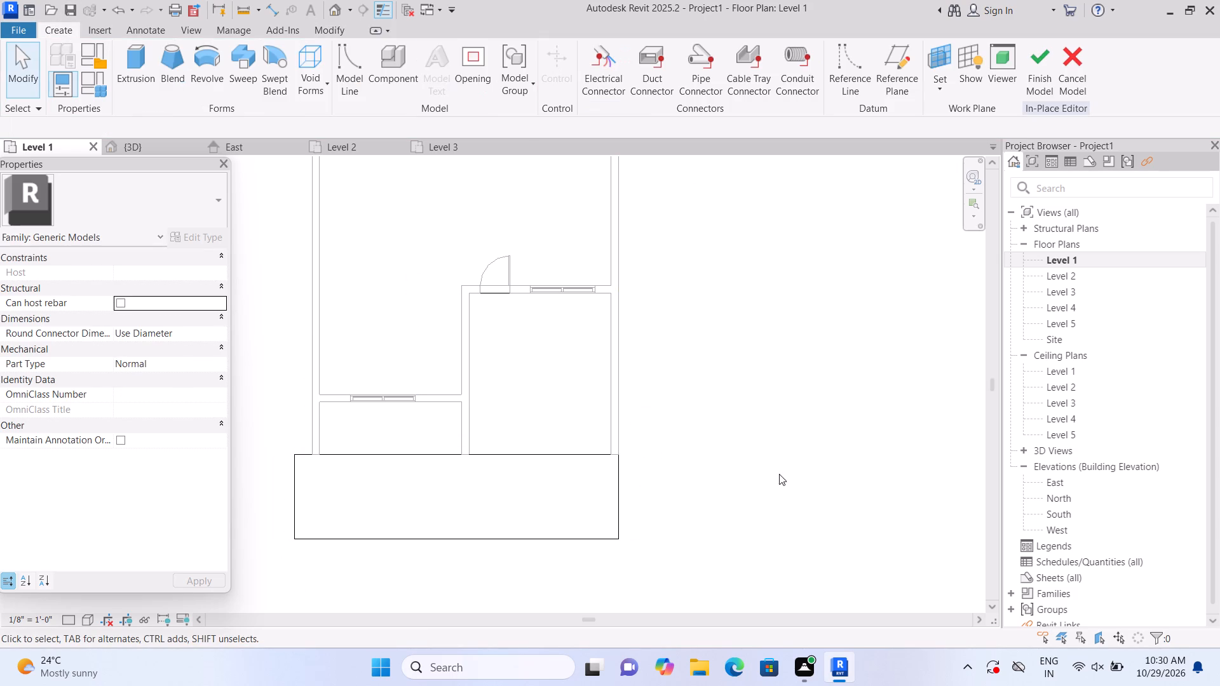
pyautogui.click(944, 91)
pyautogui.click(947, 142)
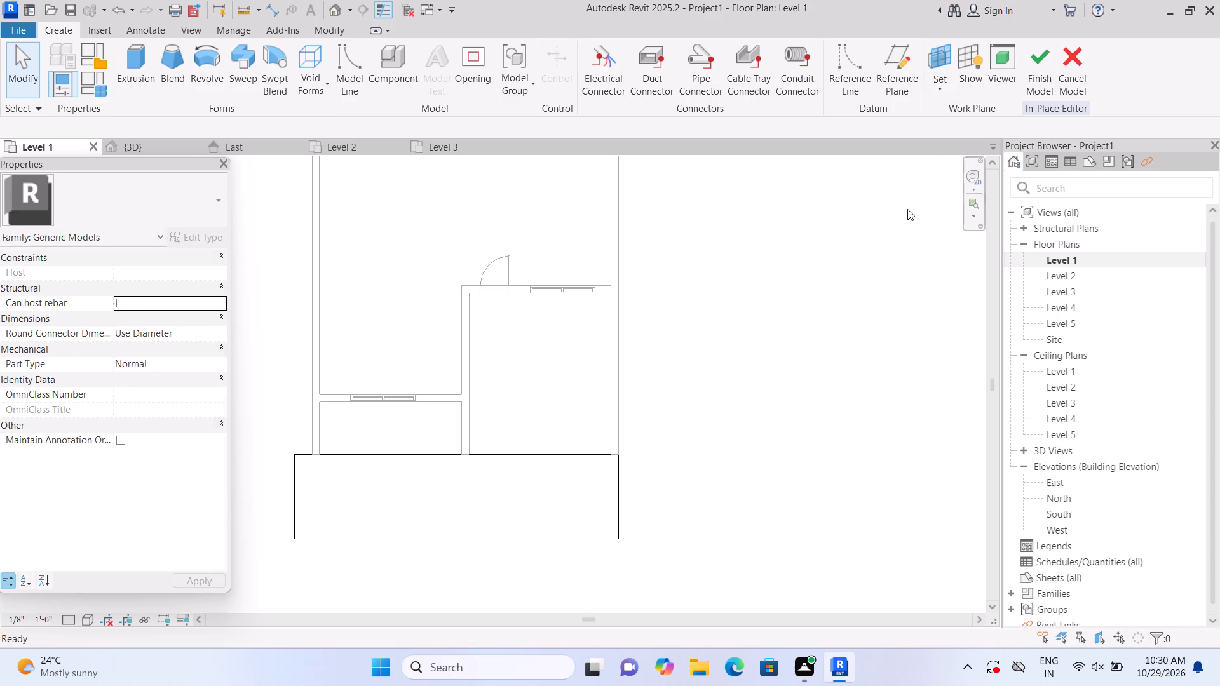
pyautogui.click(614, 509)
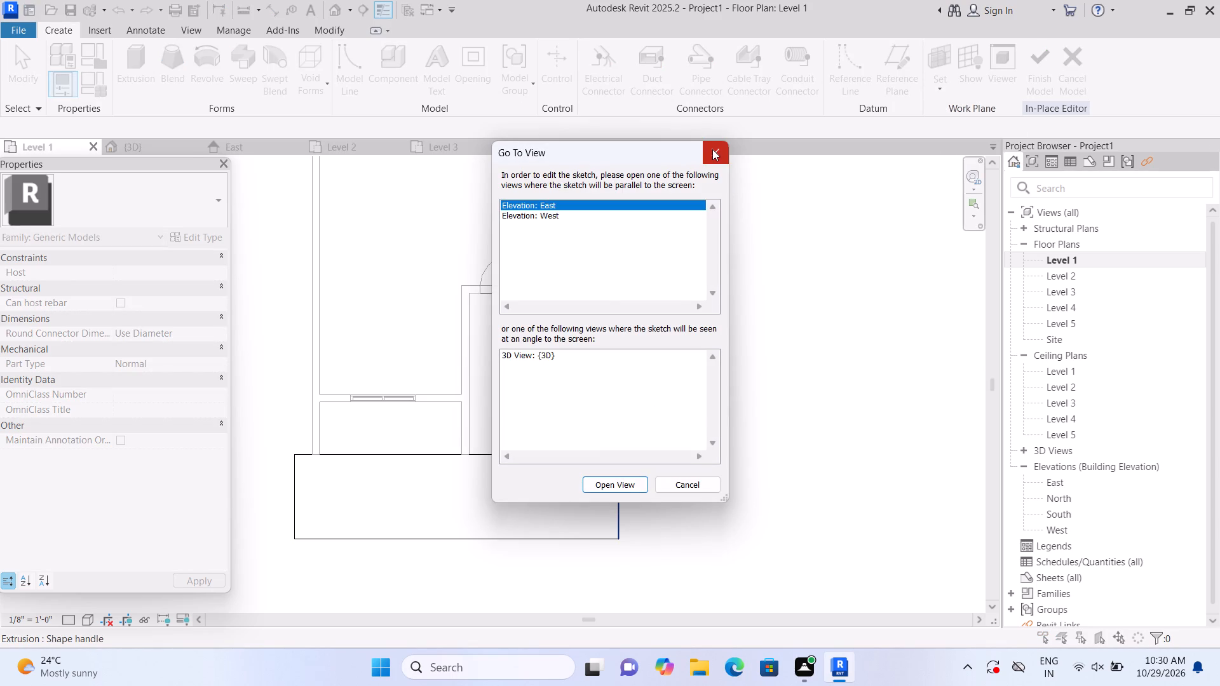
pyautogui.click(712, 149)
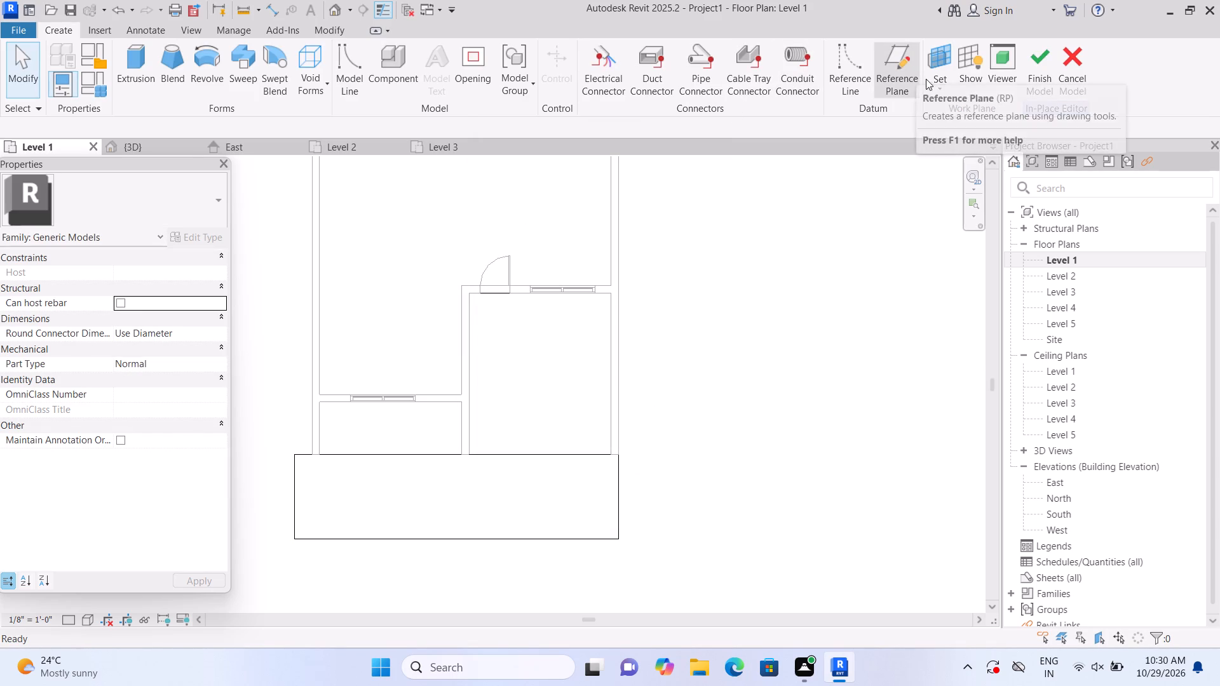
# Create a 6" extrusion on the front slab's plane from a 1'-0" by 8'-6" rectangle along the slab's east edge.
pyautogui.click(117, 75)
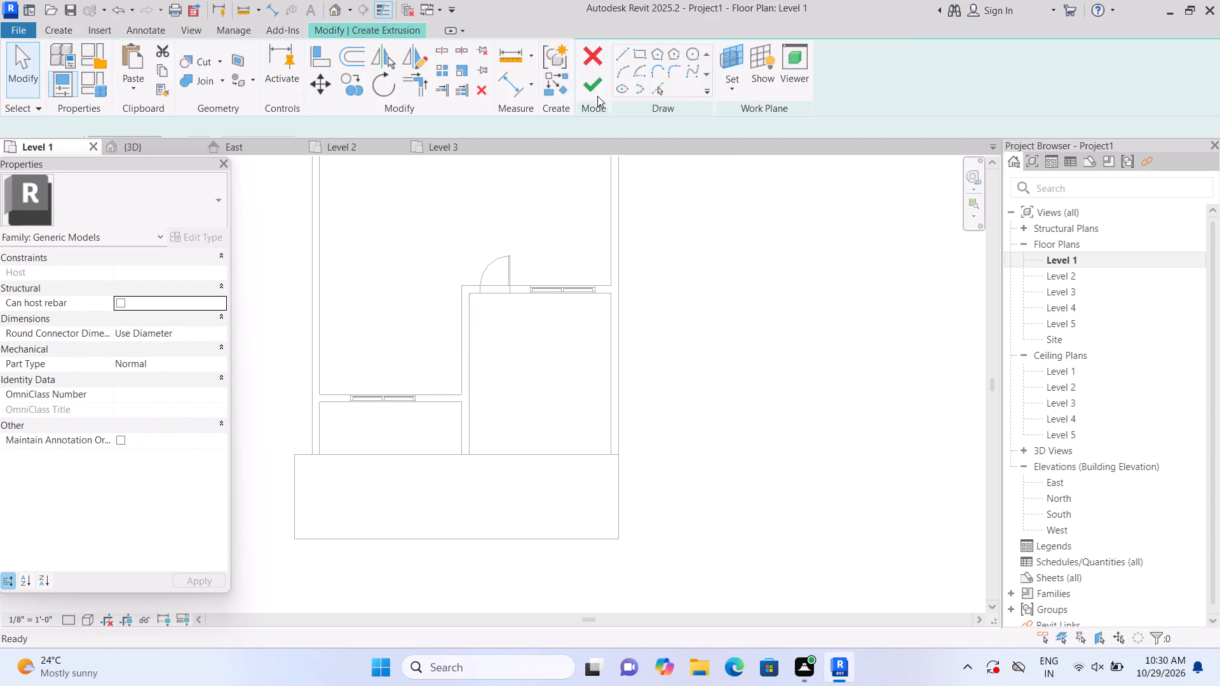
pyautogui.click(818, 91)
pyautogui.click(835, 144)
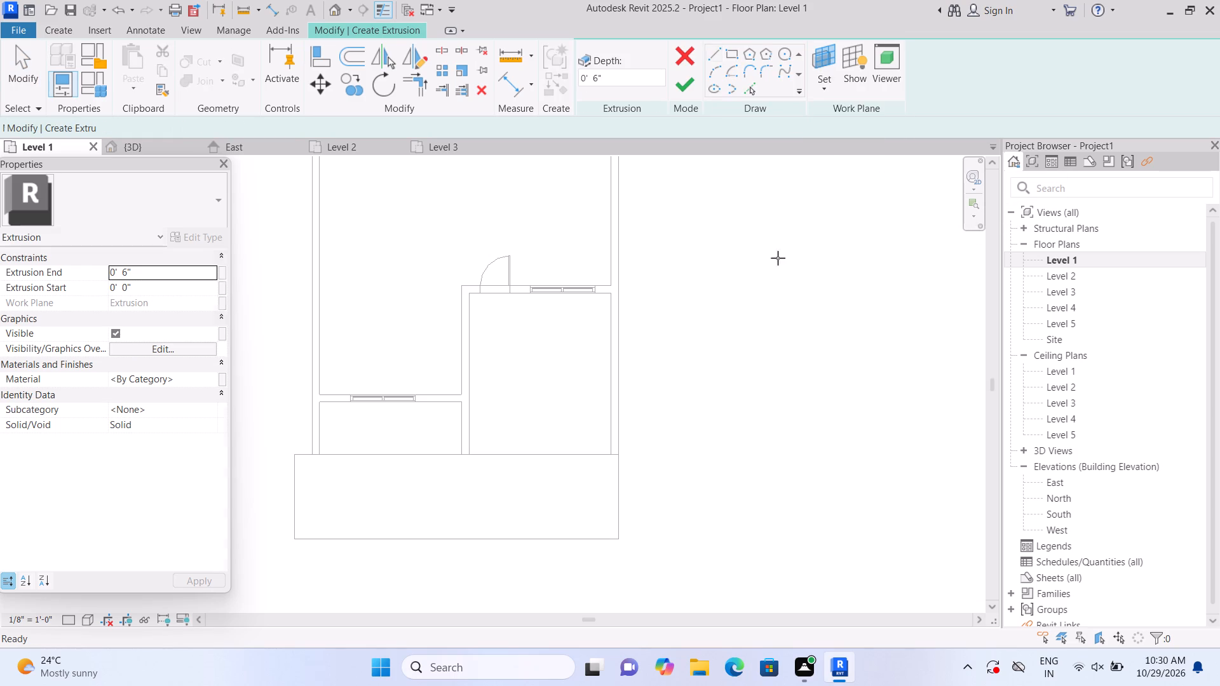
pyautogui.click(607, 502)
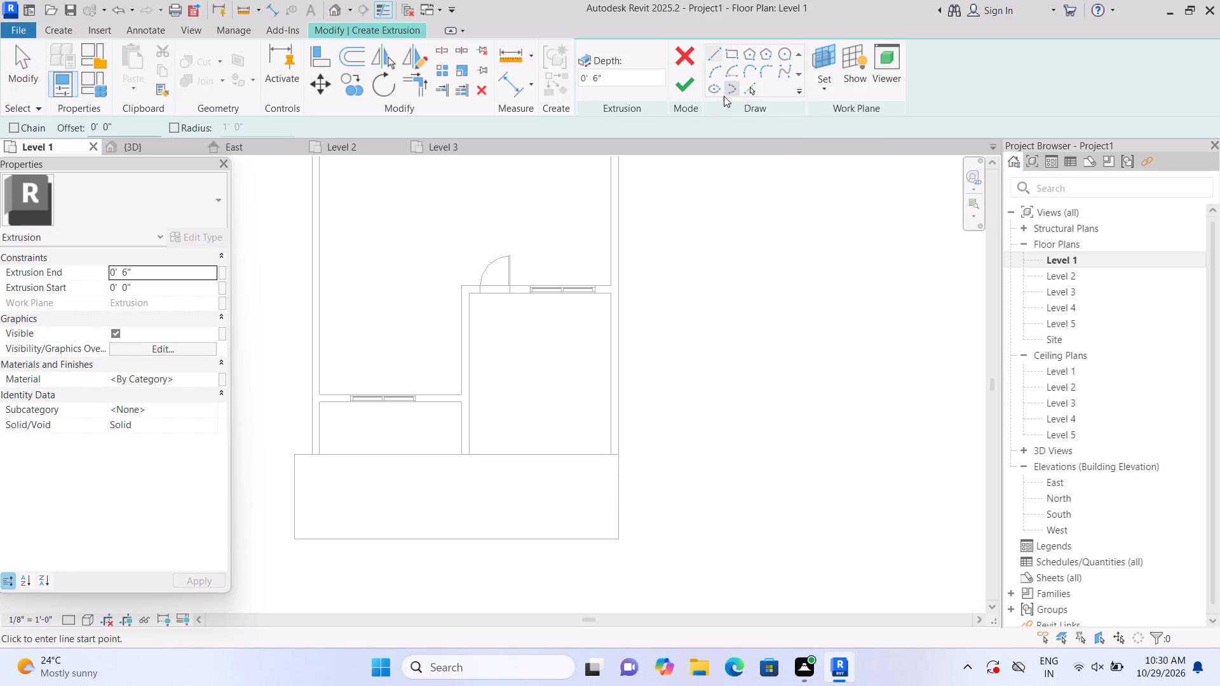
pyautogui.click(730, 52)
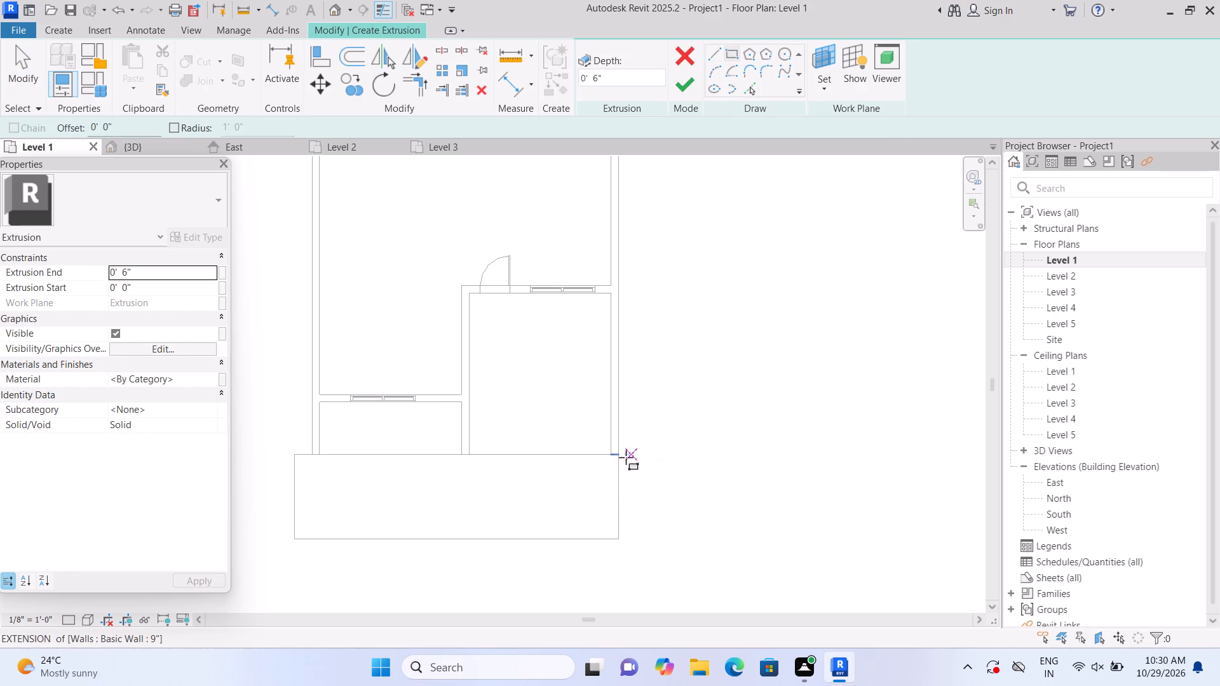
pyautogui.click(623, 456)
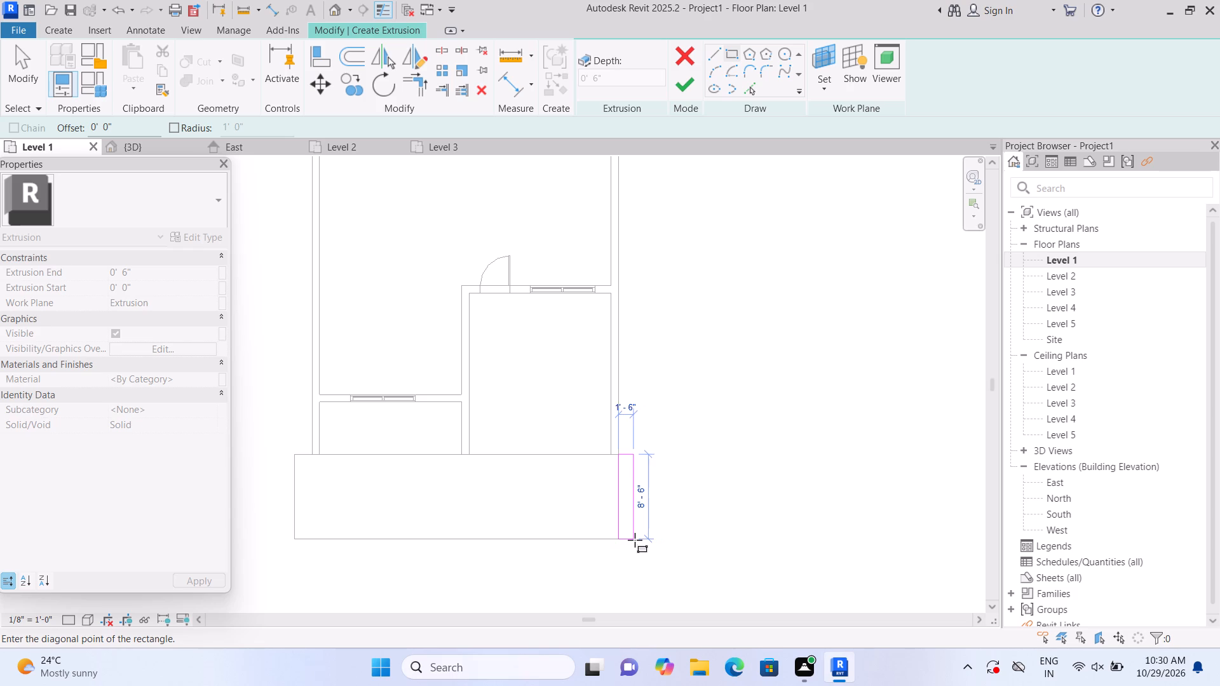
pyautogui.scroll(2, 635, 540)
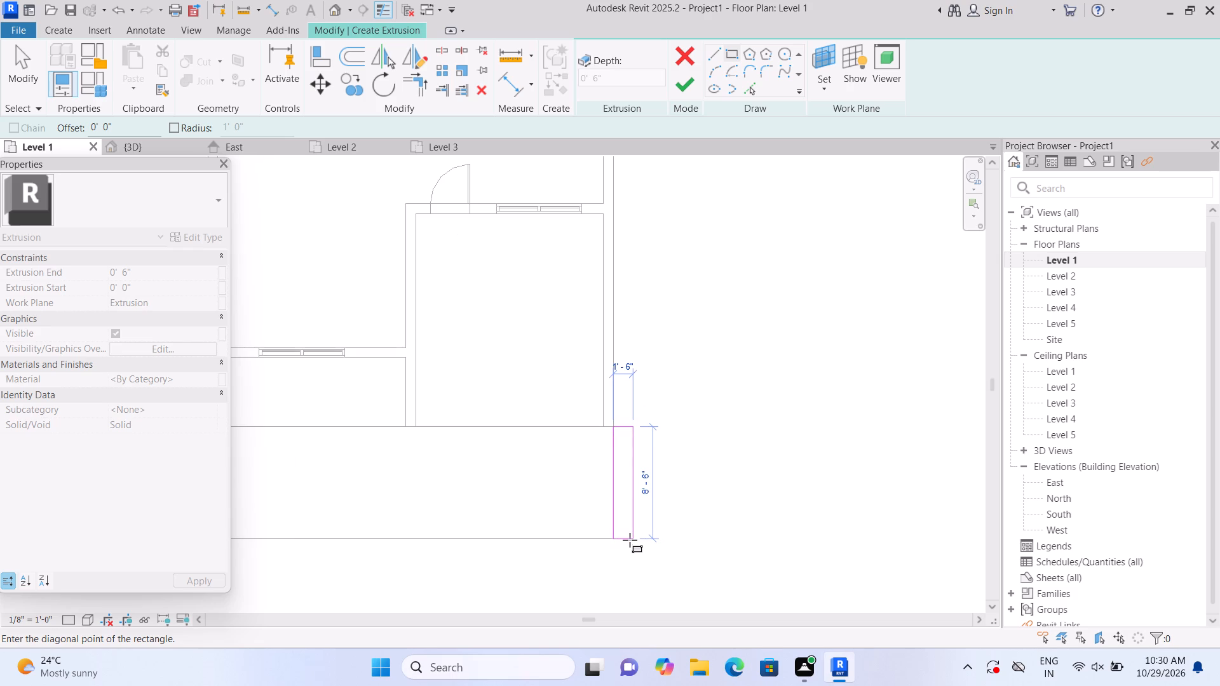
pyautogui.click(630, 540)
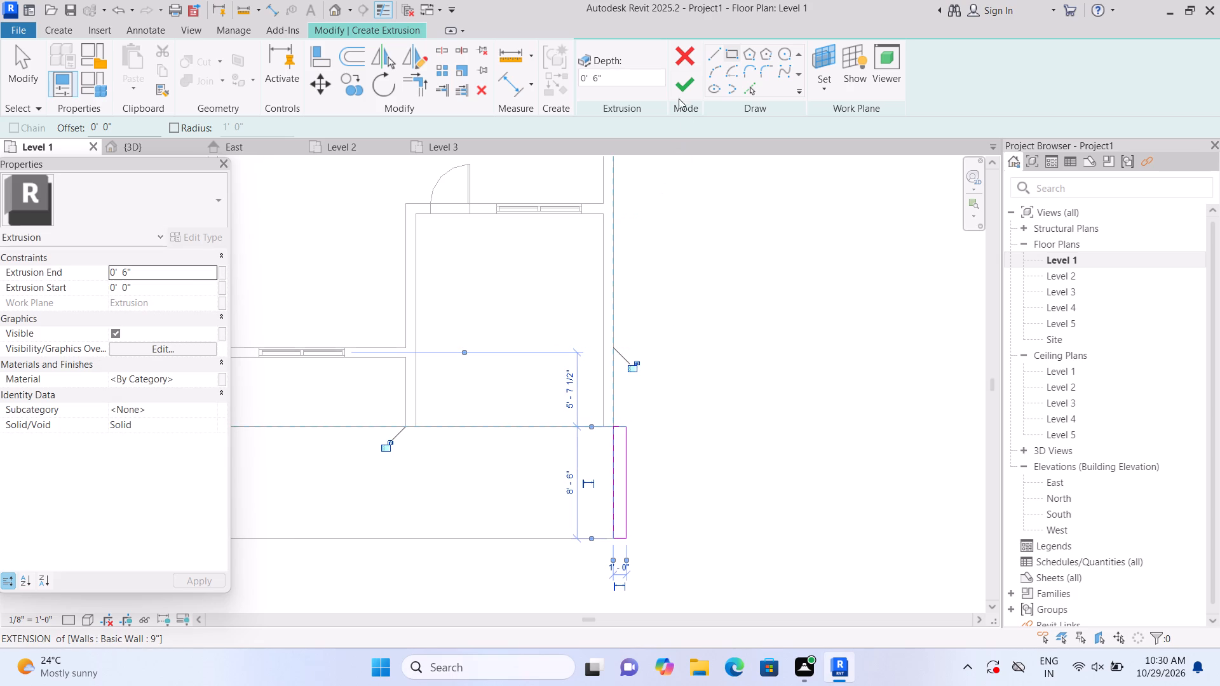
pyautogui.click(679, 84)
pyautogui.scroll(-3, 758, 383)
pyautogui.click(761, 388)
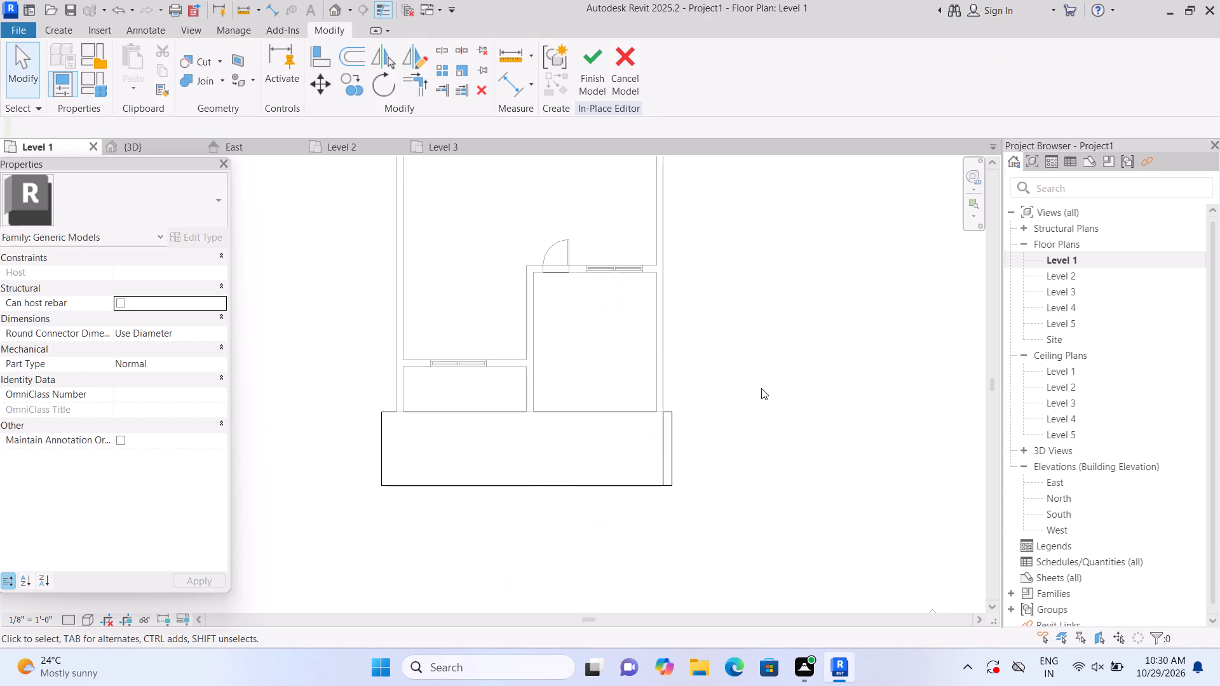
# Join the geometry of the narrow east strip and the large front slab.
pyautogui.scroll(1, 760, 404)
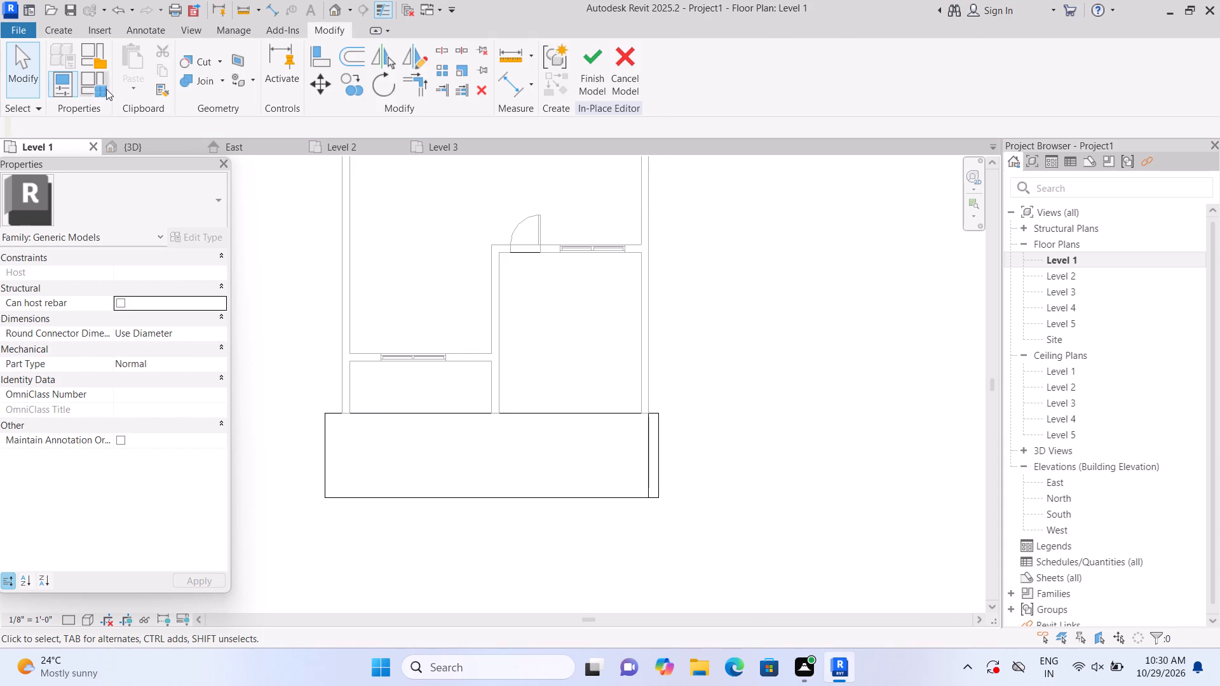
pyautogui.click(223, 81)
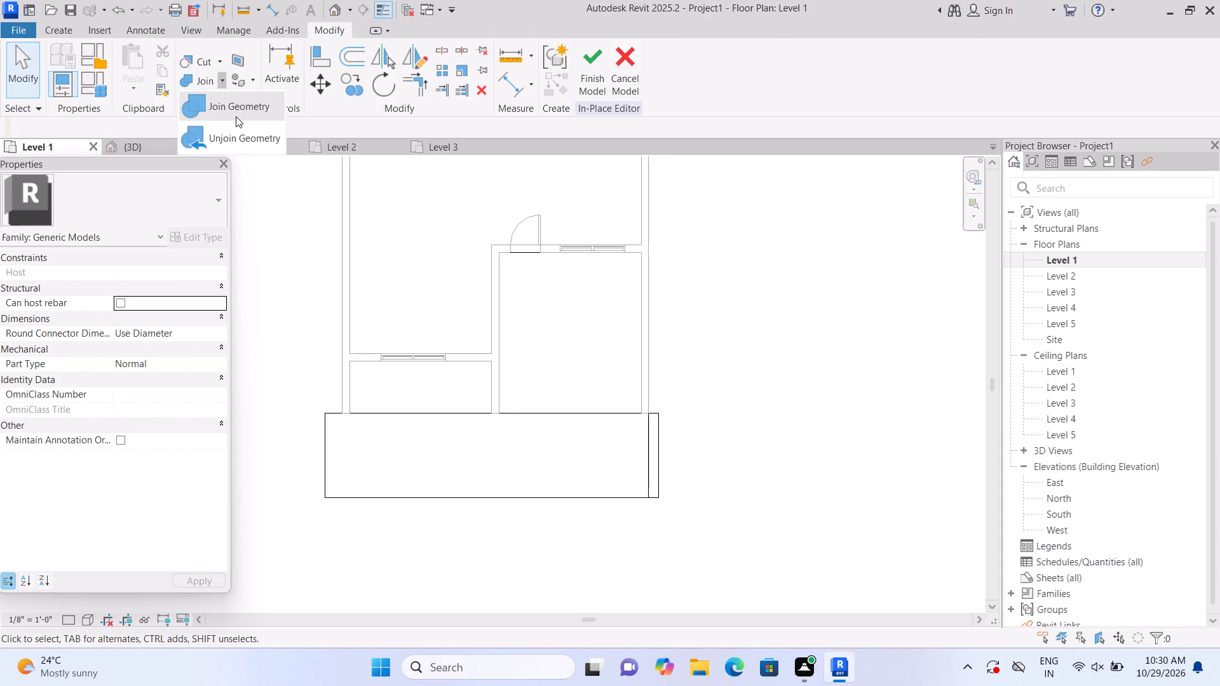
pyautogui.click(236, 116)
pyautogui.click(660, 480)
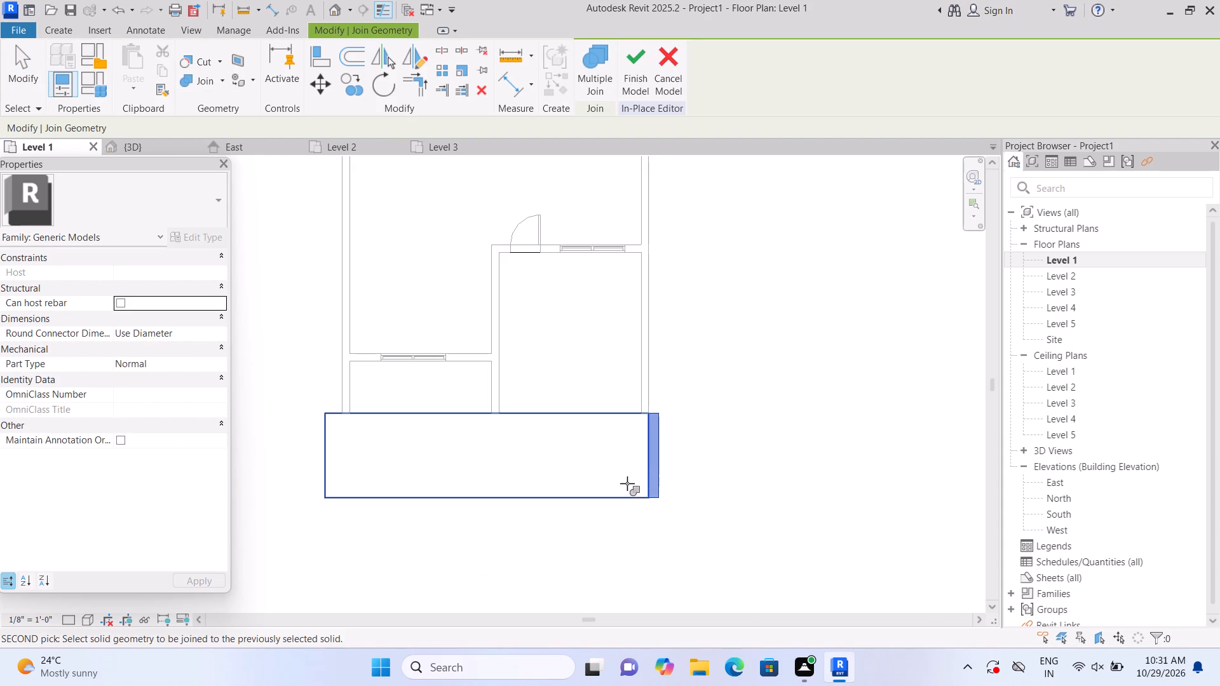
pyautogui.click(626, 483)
# Examine the joint between the narrow strip and the front slab at the east wall's outer corner.
pyautogui.scroll(3, 651, 489)
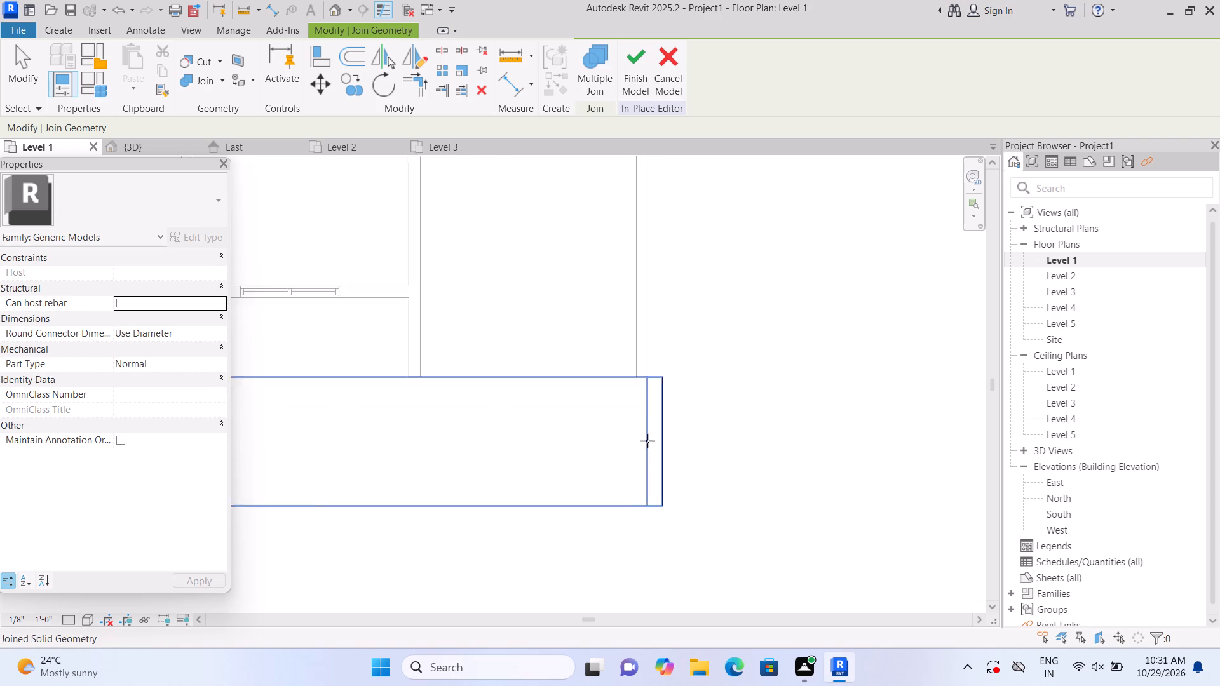
pyautogui.scroll(1, 647, 441)
pyautogui.scroll(15, 637, 326)
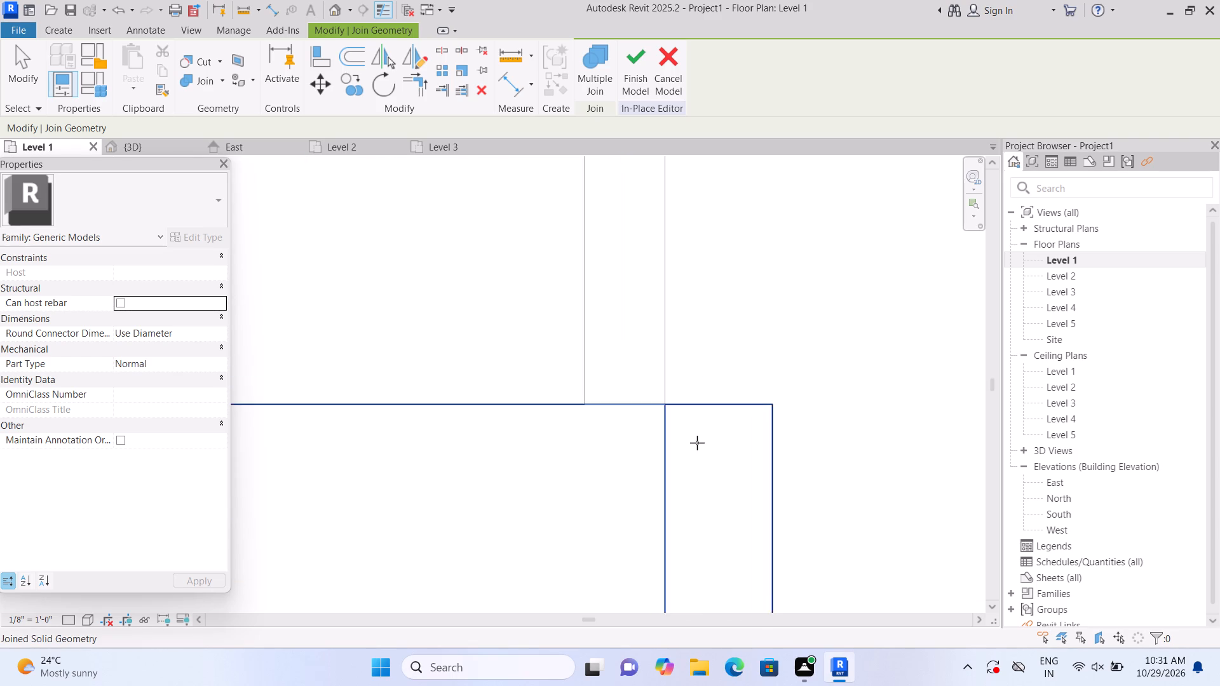
pyautogui.scroll(17, 697, 443)
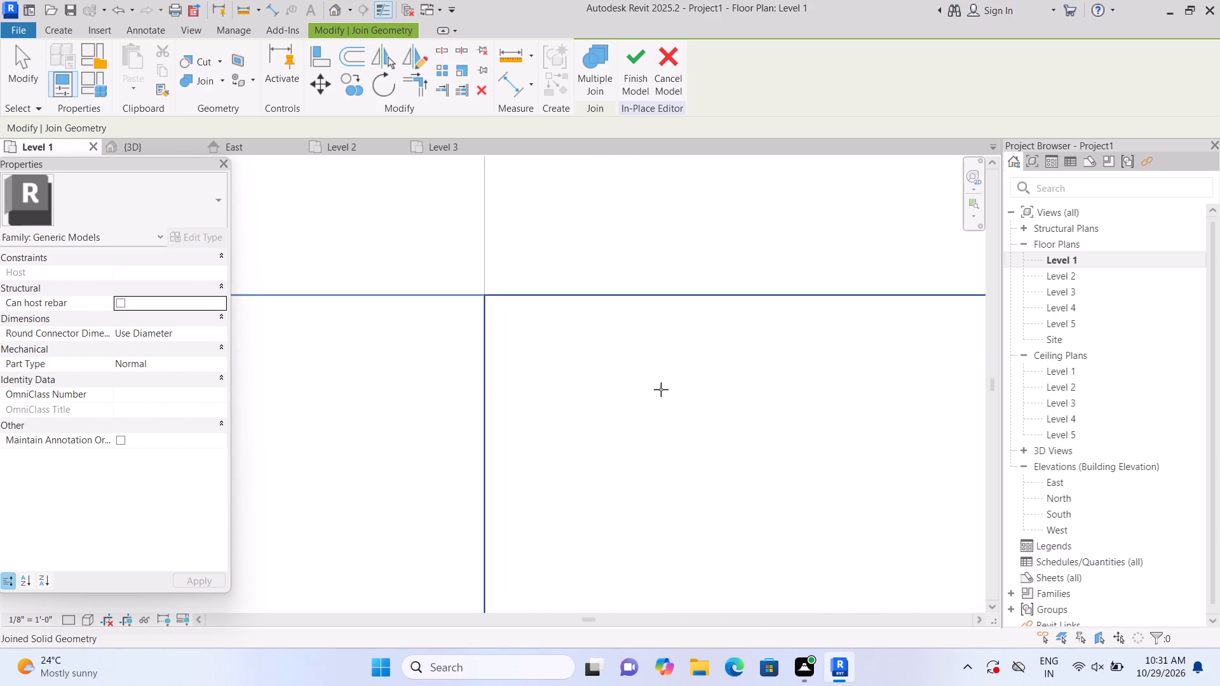
pyautogui.scroll(4, 661, 389)
pyautogui.scroll(1, 506, 370)
pyautogui.moveTo(409, 300); pyautogui.dragTo(697, 460, button='middle')
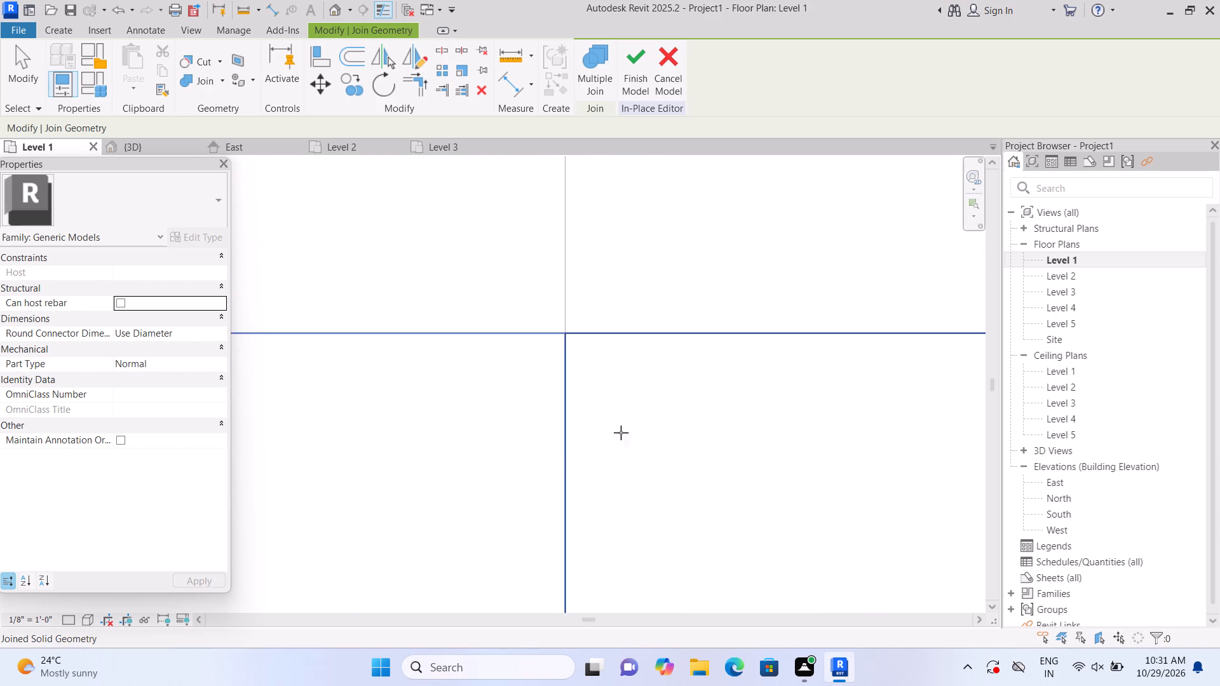
pyautogui.scroll(15, 555, 358)
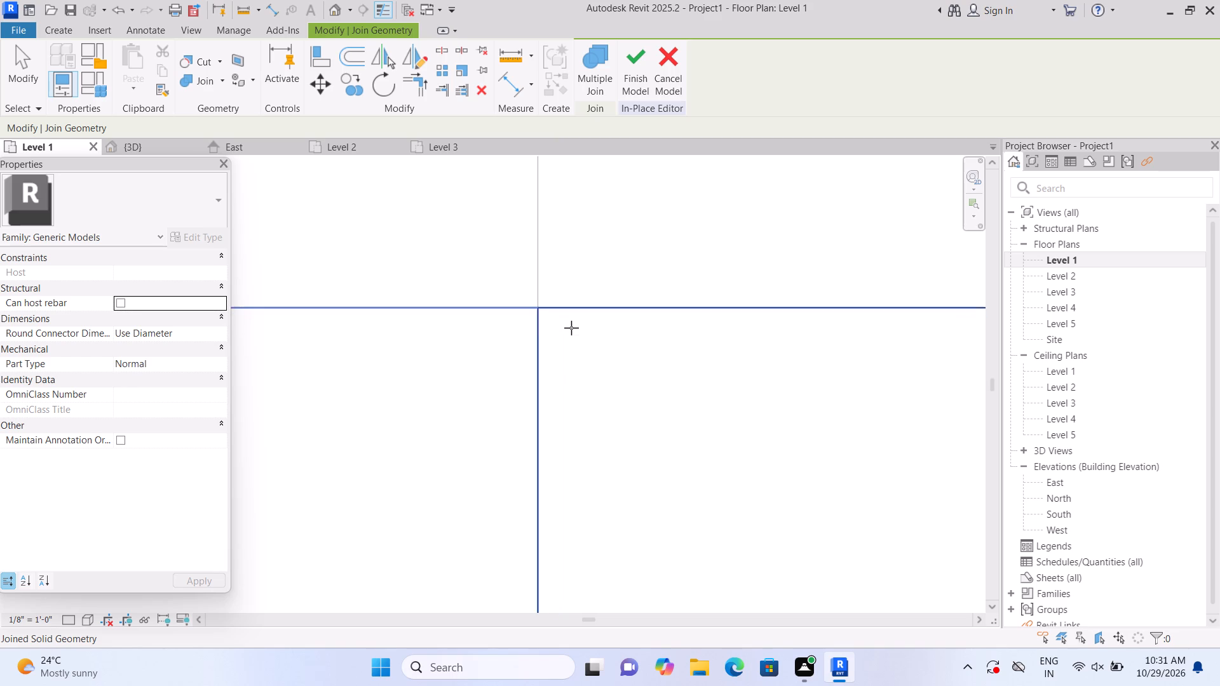
pyautogui.scroll(2, 571, 328)
pyautogui.scroll(13, 513, 297)
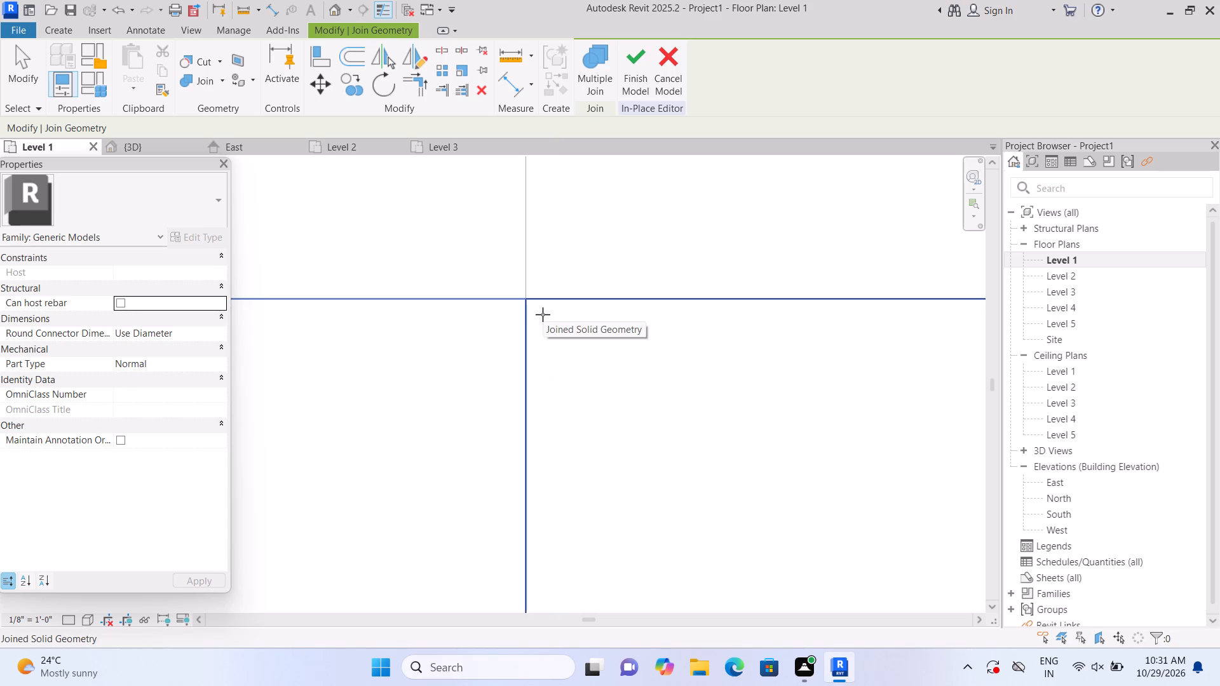
pyautogui.press('Escape')
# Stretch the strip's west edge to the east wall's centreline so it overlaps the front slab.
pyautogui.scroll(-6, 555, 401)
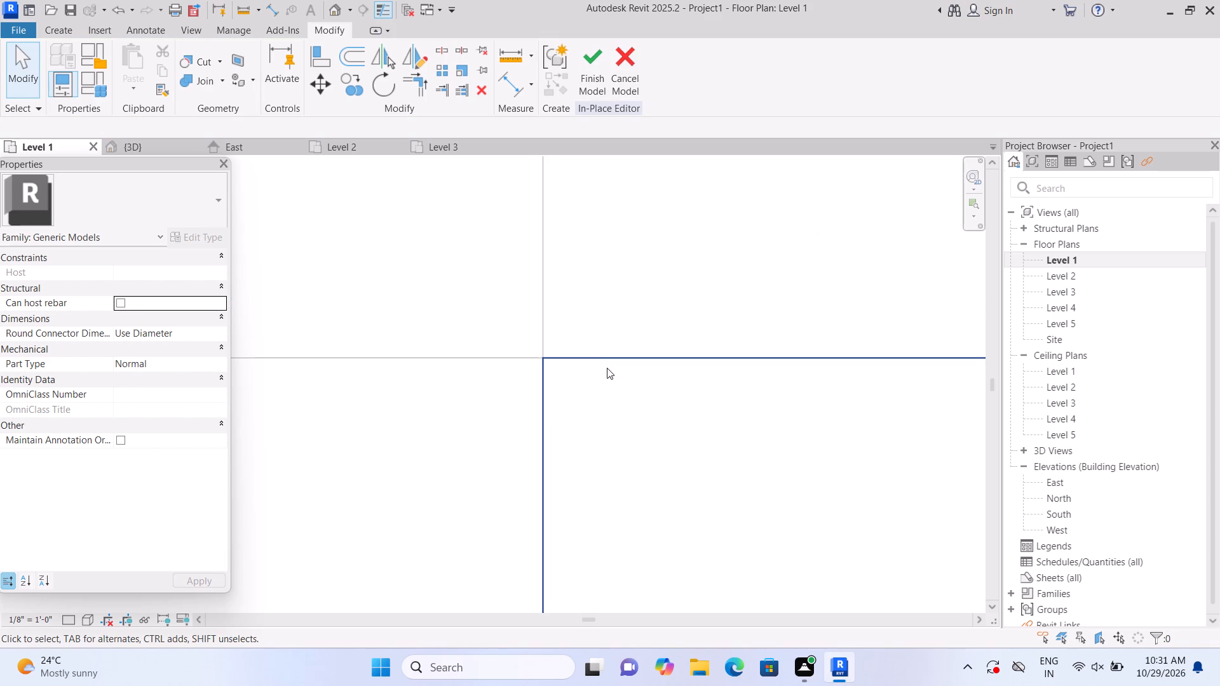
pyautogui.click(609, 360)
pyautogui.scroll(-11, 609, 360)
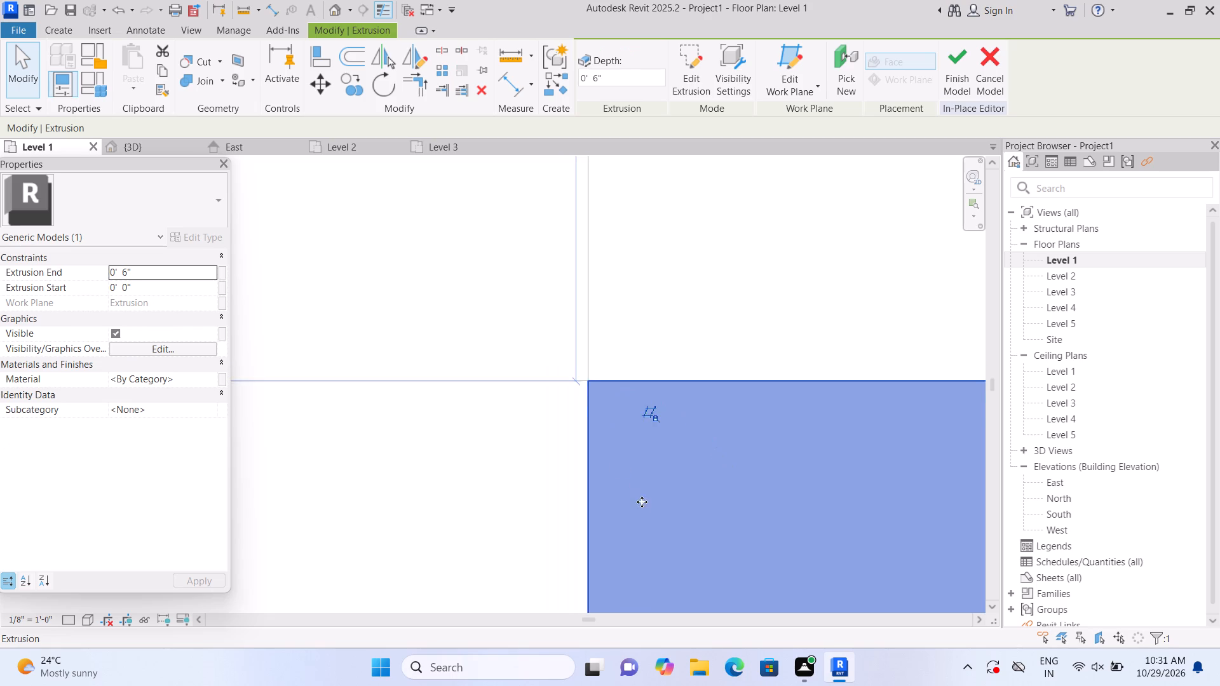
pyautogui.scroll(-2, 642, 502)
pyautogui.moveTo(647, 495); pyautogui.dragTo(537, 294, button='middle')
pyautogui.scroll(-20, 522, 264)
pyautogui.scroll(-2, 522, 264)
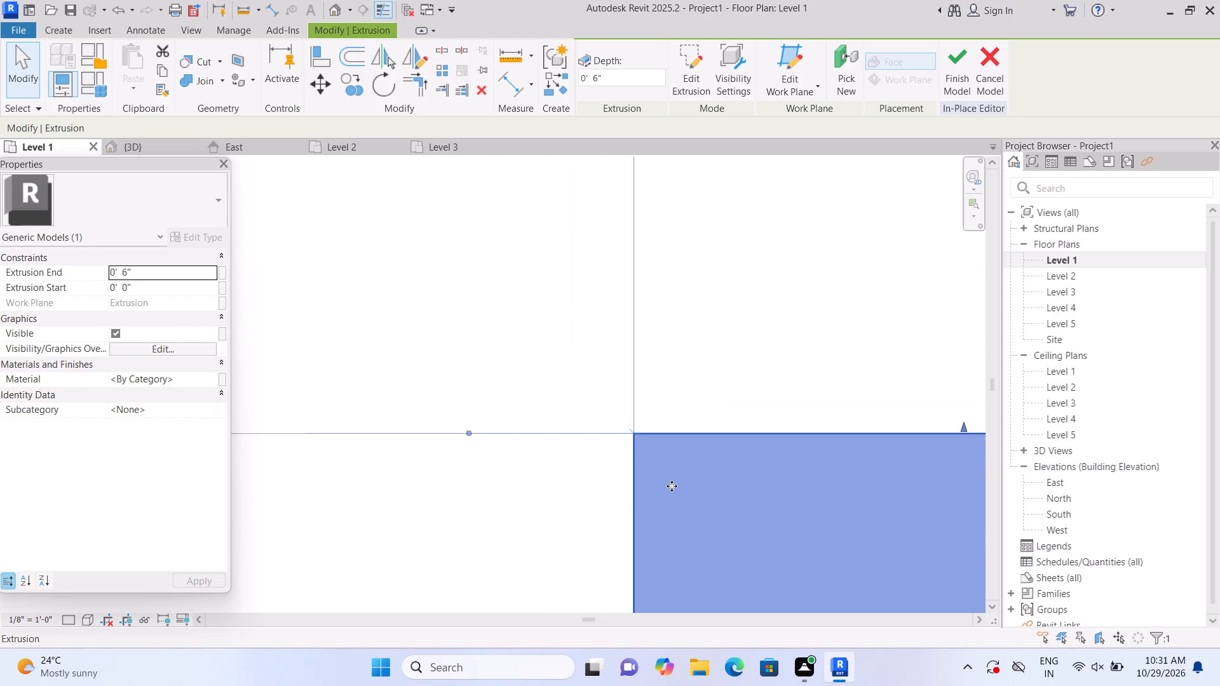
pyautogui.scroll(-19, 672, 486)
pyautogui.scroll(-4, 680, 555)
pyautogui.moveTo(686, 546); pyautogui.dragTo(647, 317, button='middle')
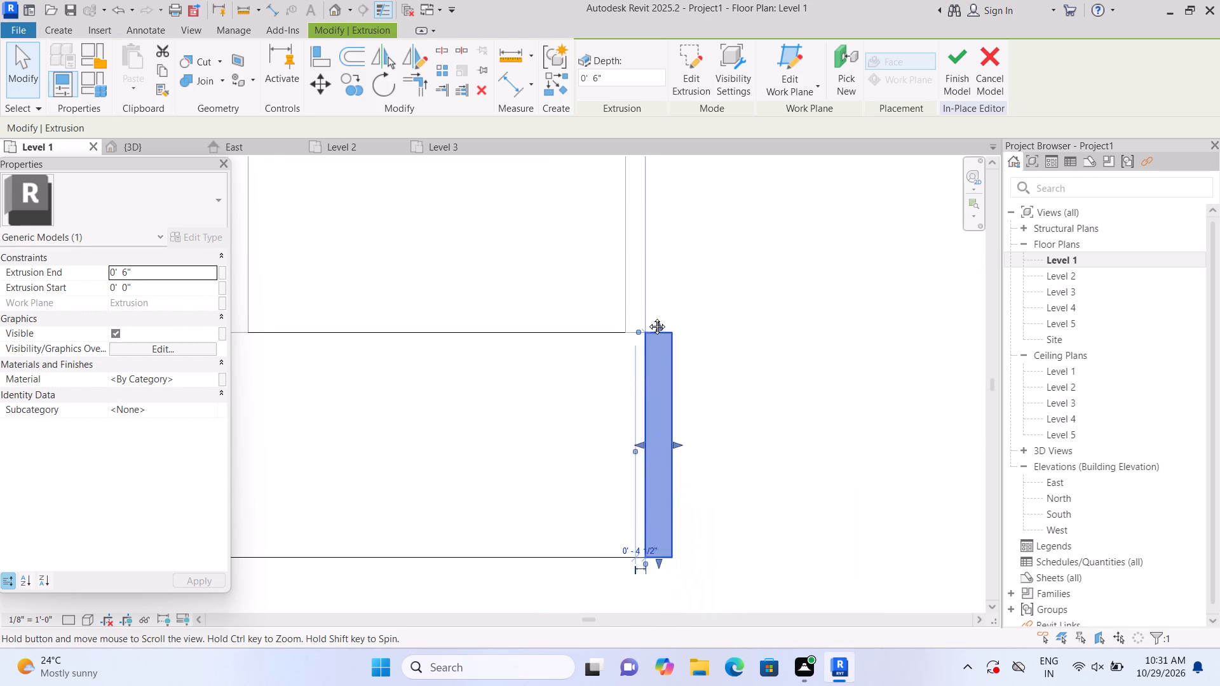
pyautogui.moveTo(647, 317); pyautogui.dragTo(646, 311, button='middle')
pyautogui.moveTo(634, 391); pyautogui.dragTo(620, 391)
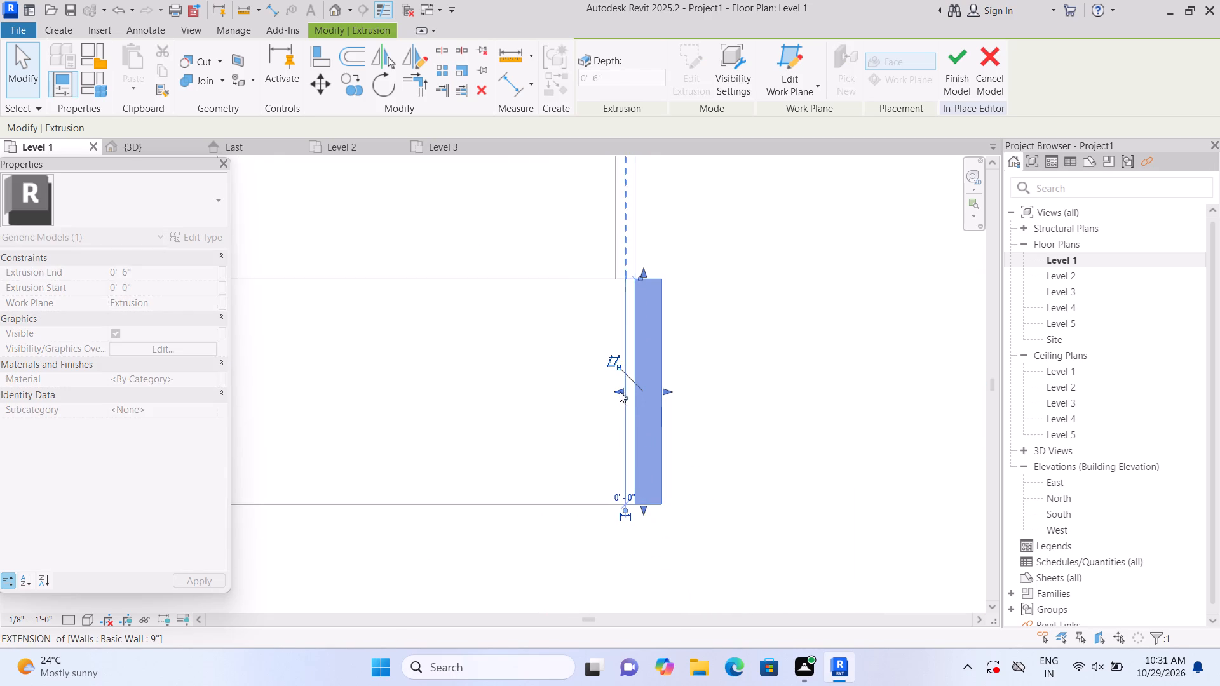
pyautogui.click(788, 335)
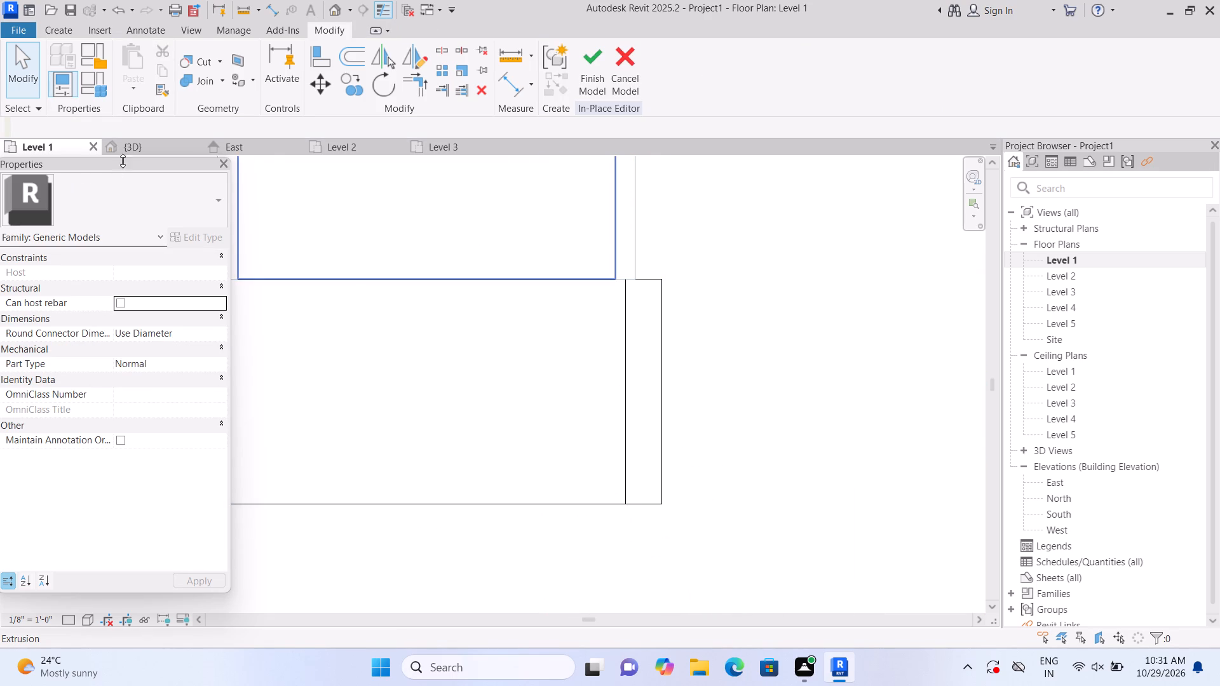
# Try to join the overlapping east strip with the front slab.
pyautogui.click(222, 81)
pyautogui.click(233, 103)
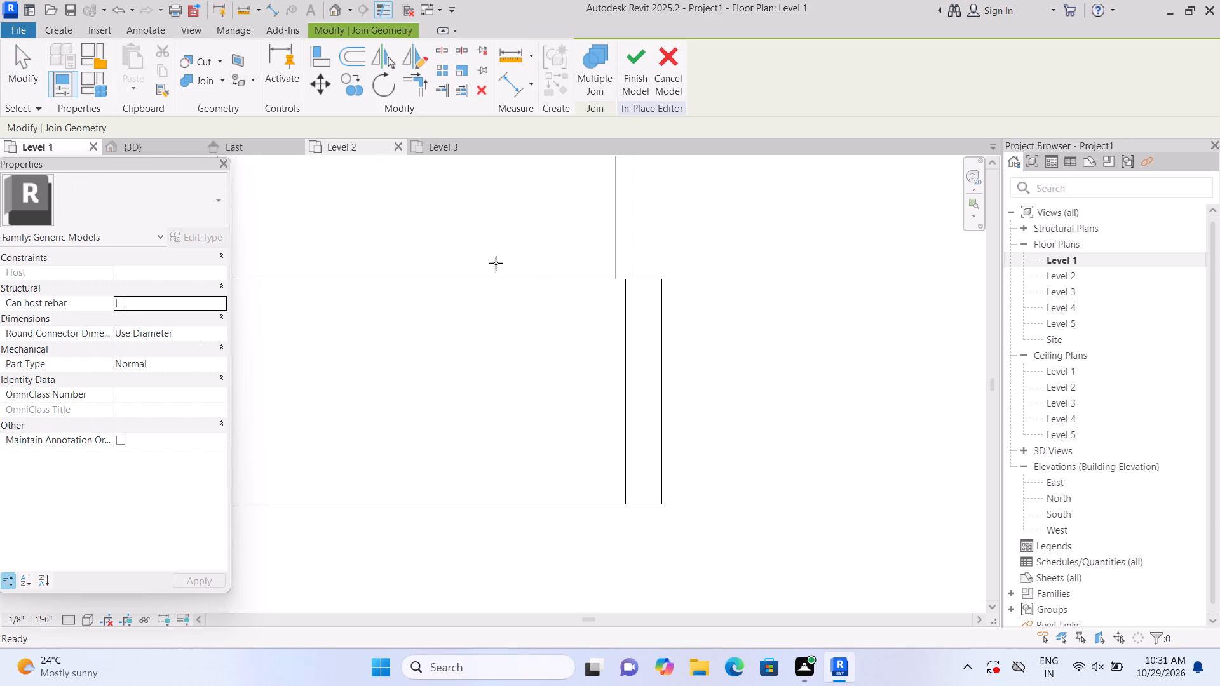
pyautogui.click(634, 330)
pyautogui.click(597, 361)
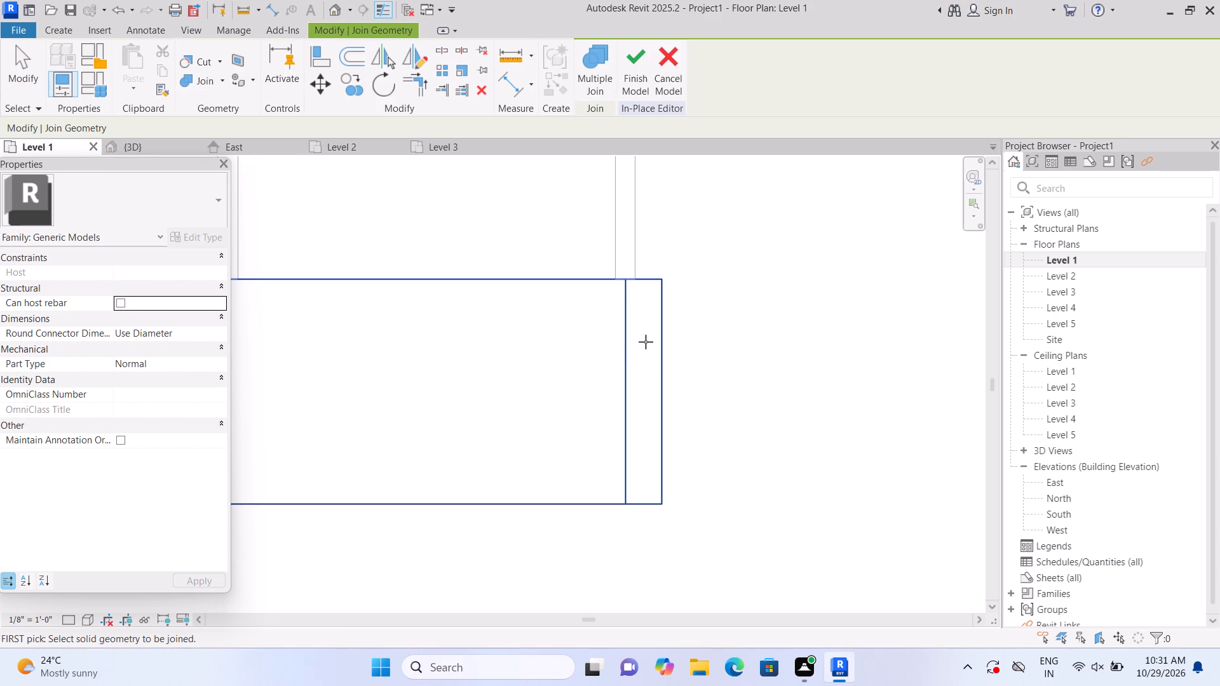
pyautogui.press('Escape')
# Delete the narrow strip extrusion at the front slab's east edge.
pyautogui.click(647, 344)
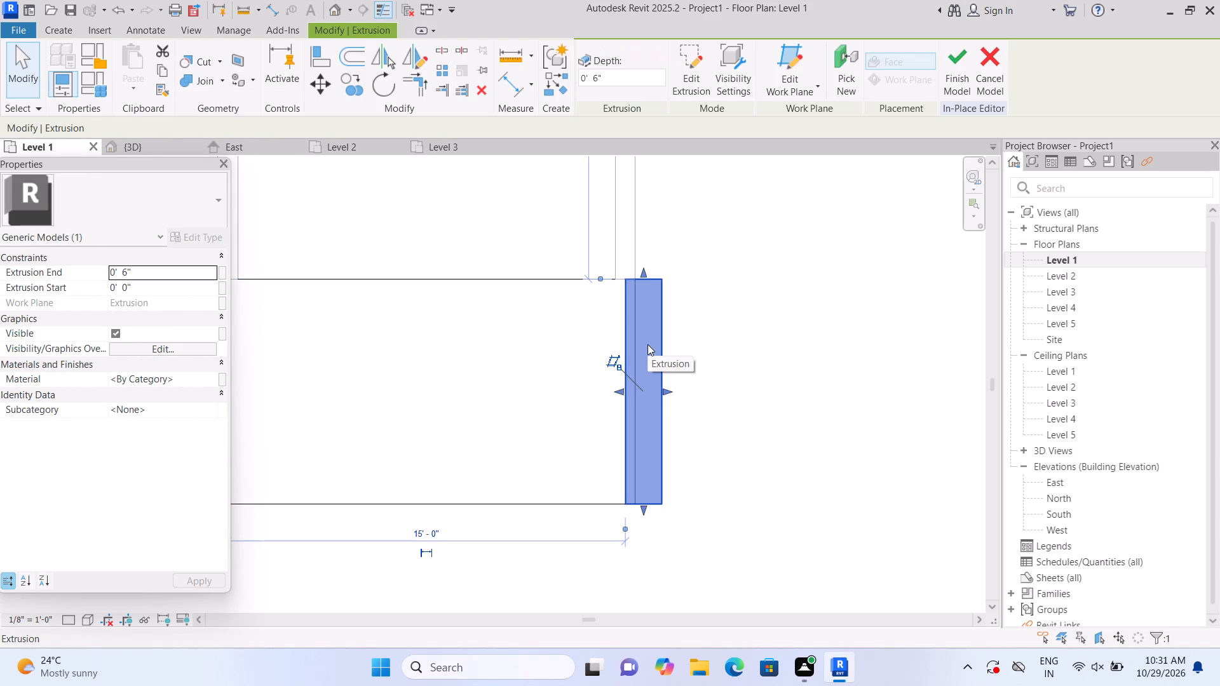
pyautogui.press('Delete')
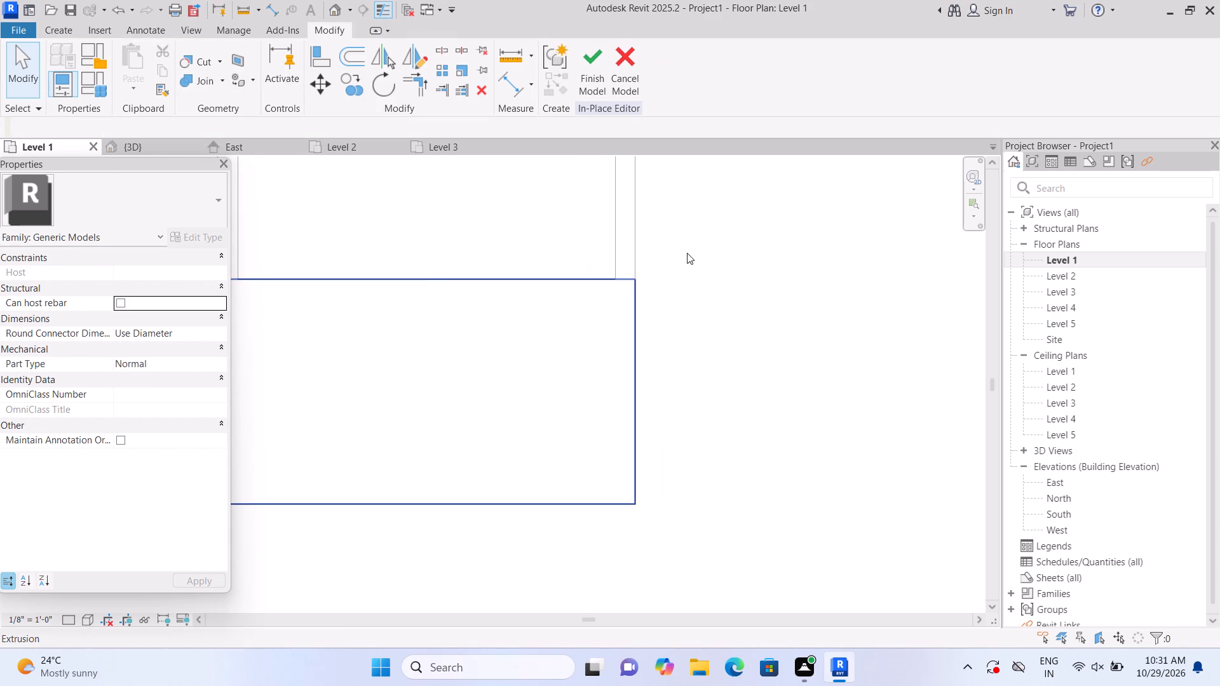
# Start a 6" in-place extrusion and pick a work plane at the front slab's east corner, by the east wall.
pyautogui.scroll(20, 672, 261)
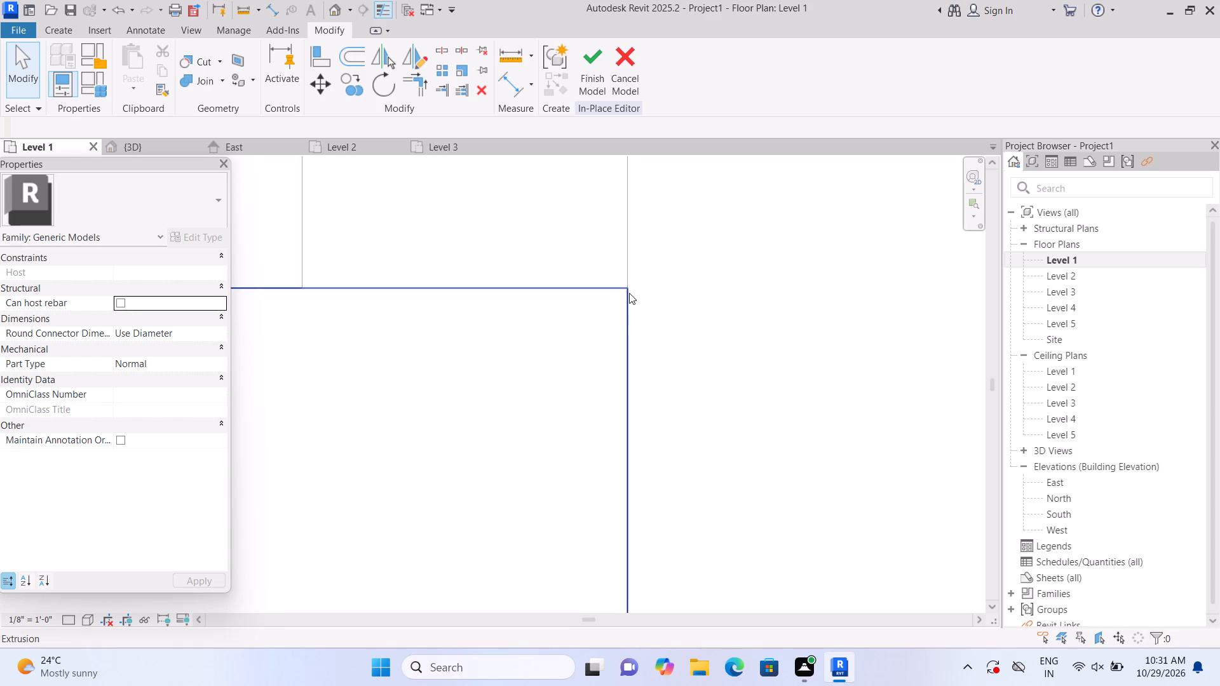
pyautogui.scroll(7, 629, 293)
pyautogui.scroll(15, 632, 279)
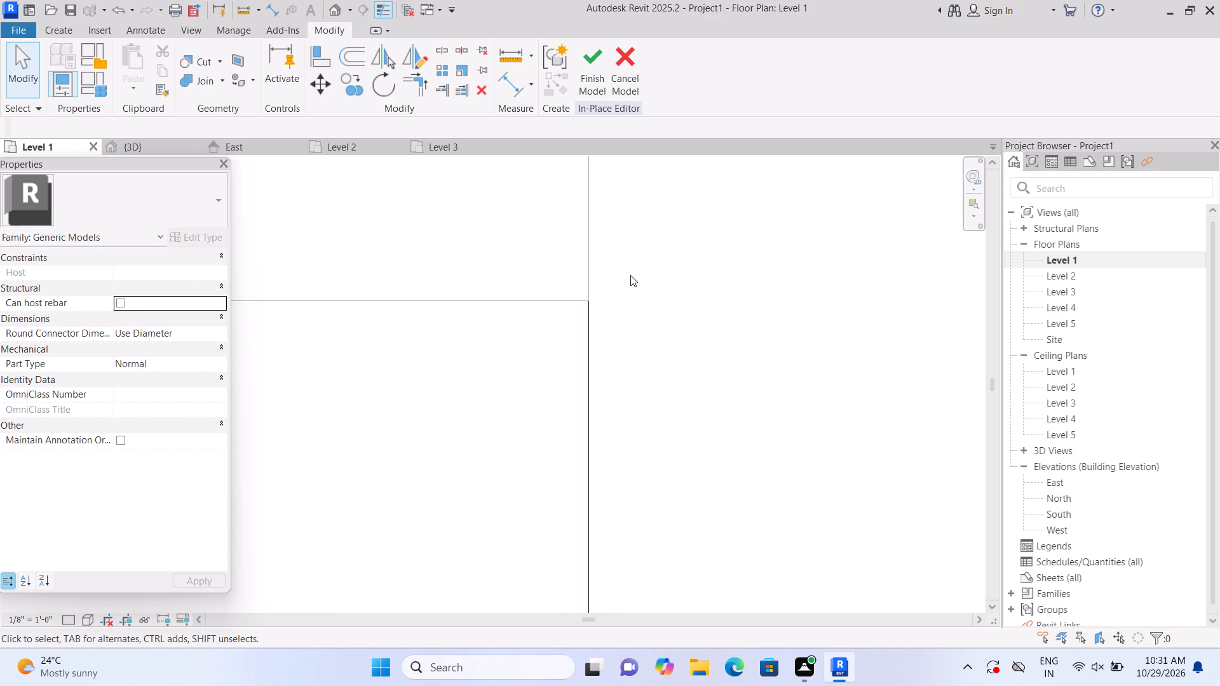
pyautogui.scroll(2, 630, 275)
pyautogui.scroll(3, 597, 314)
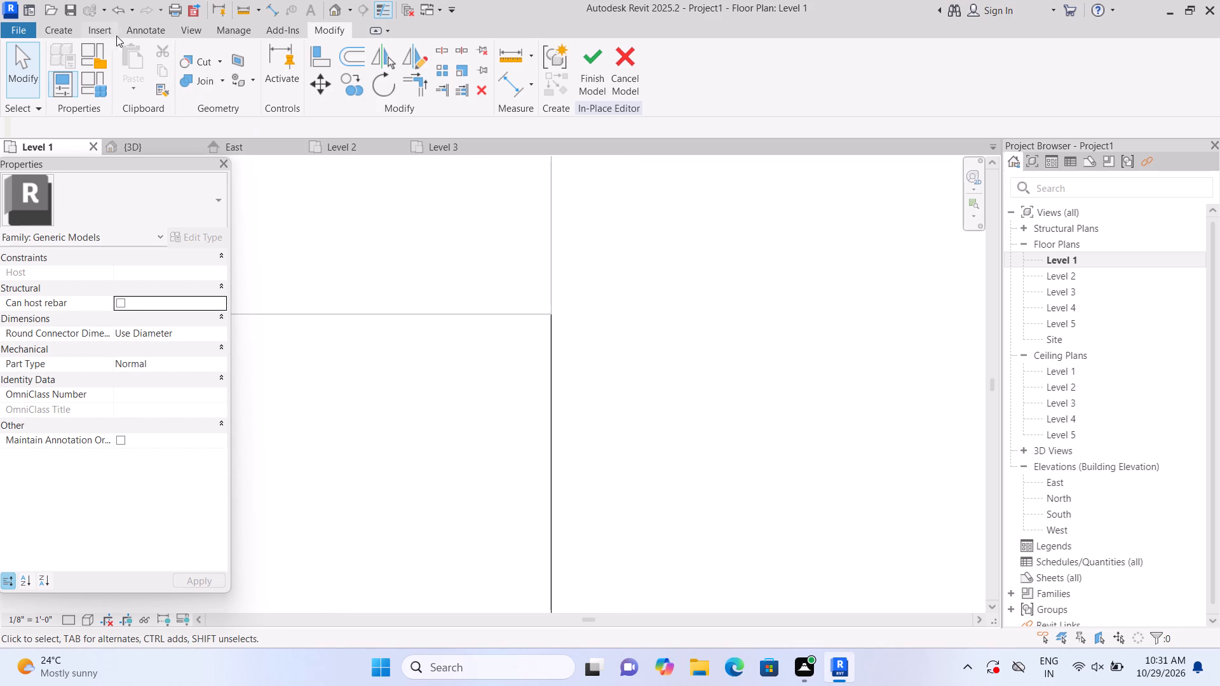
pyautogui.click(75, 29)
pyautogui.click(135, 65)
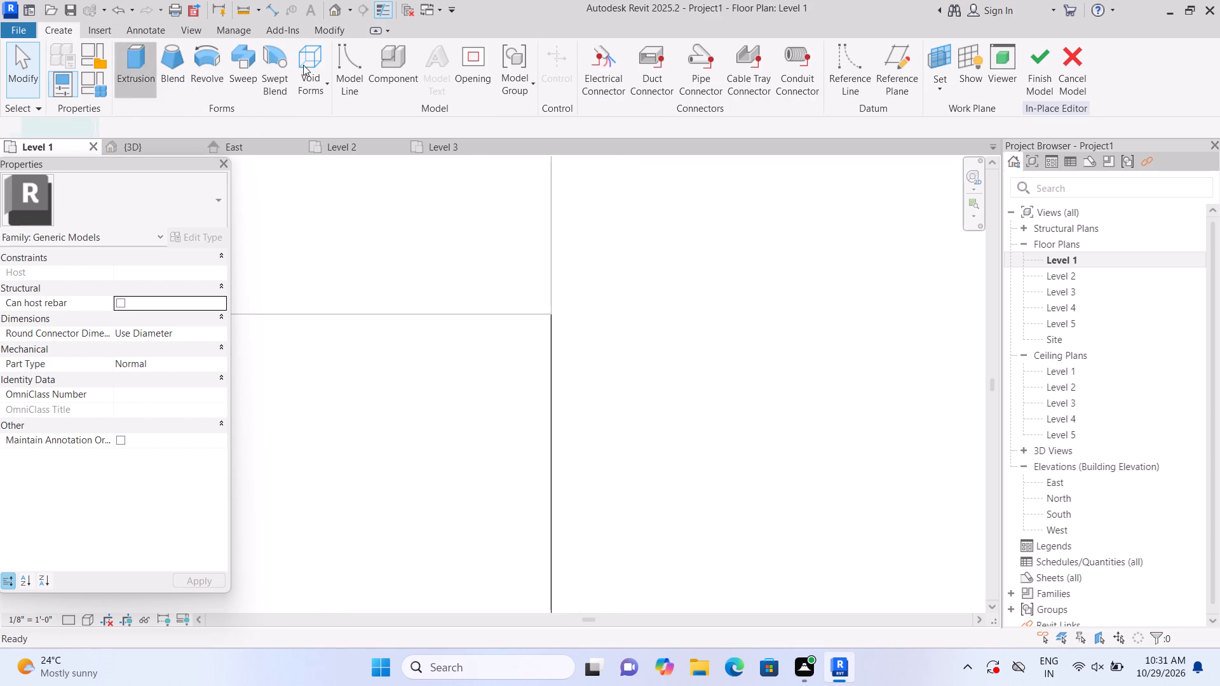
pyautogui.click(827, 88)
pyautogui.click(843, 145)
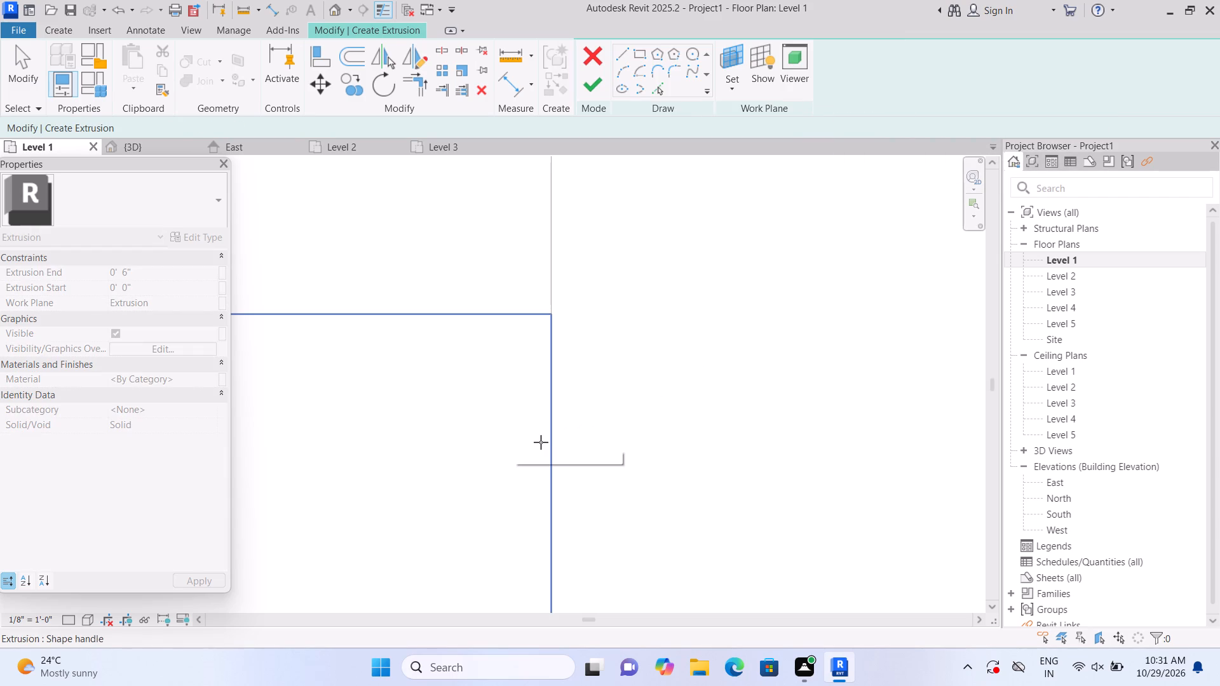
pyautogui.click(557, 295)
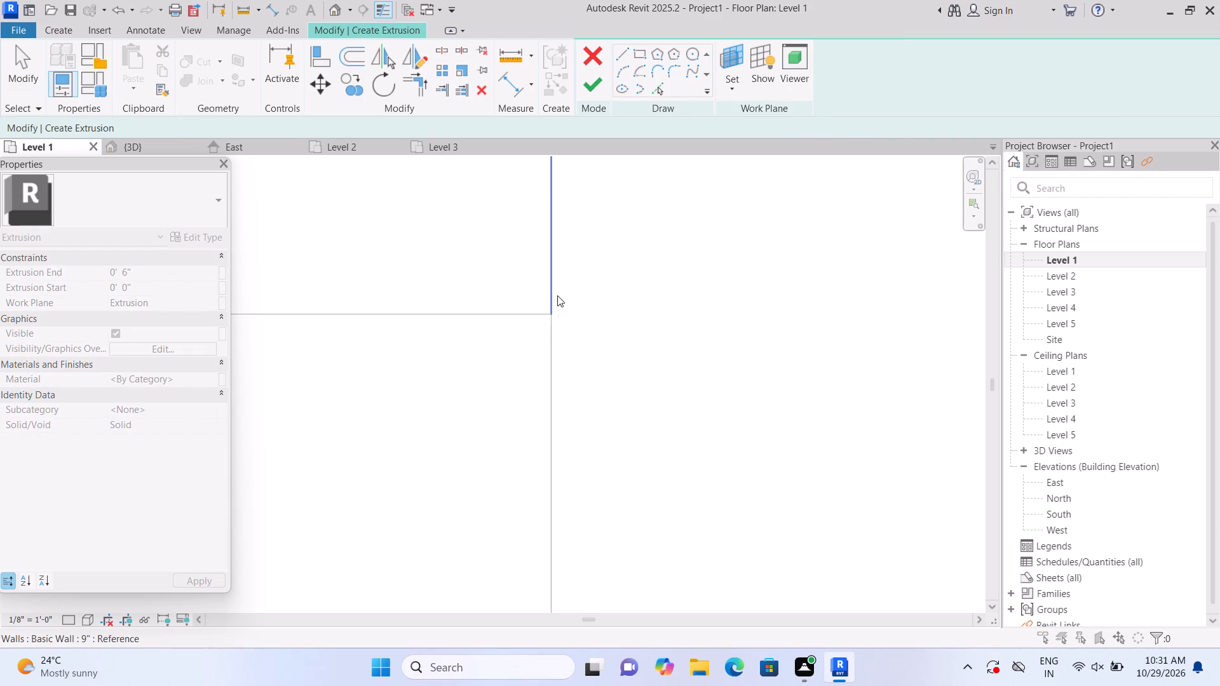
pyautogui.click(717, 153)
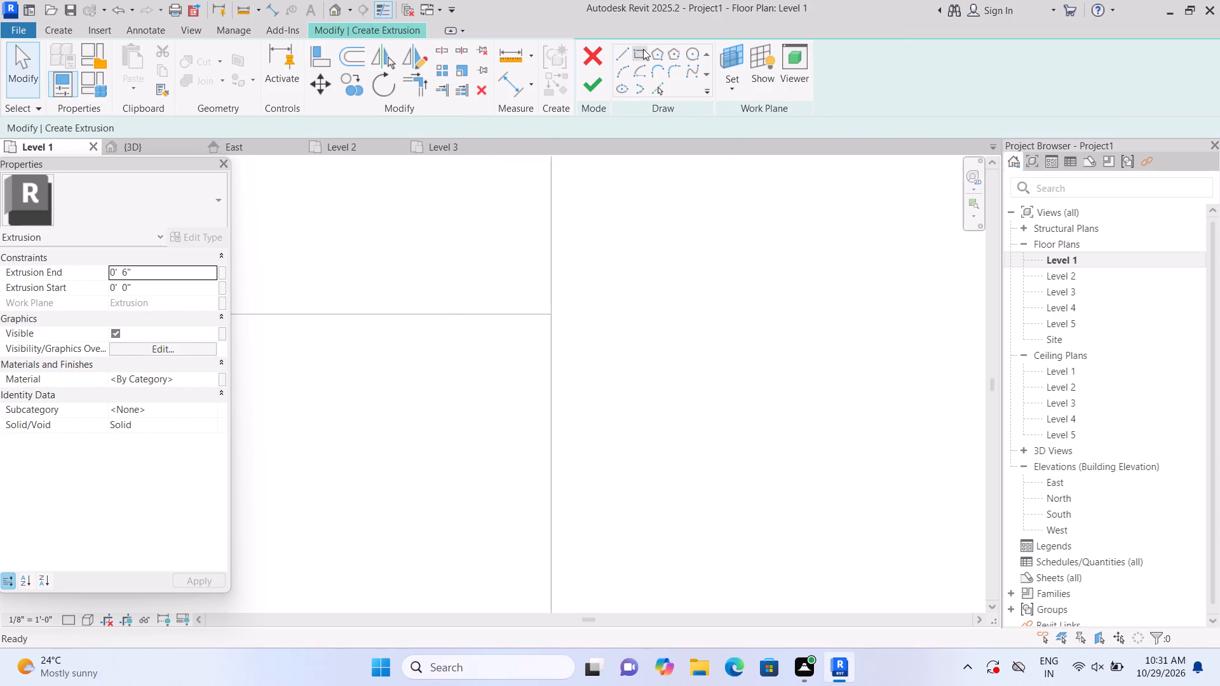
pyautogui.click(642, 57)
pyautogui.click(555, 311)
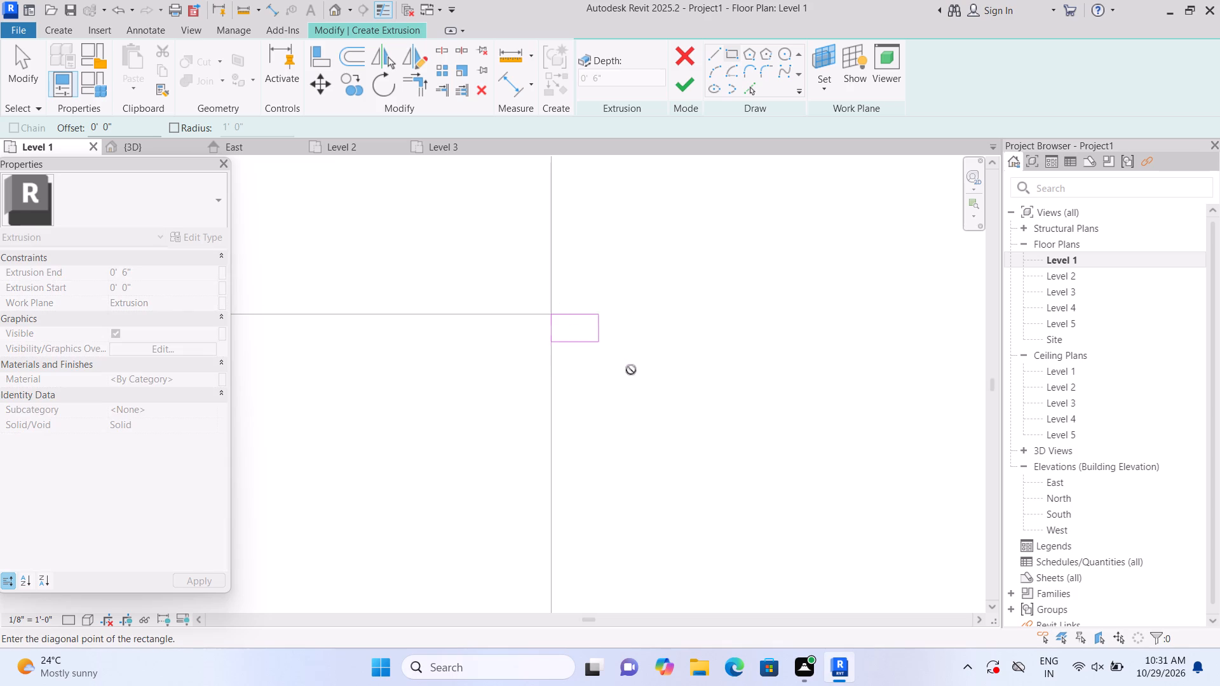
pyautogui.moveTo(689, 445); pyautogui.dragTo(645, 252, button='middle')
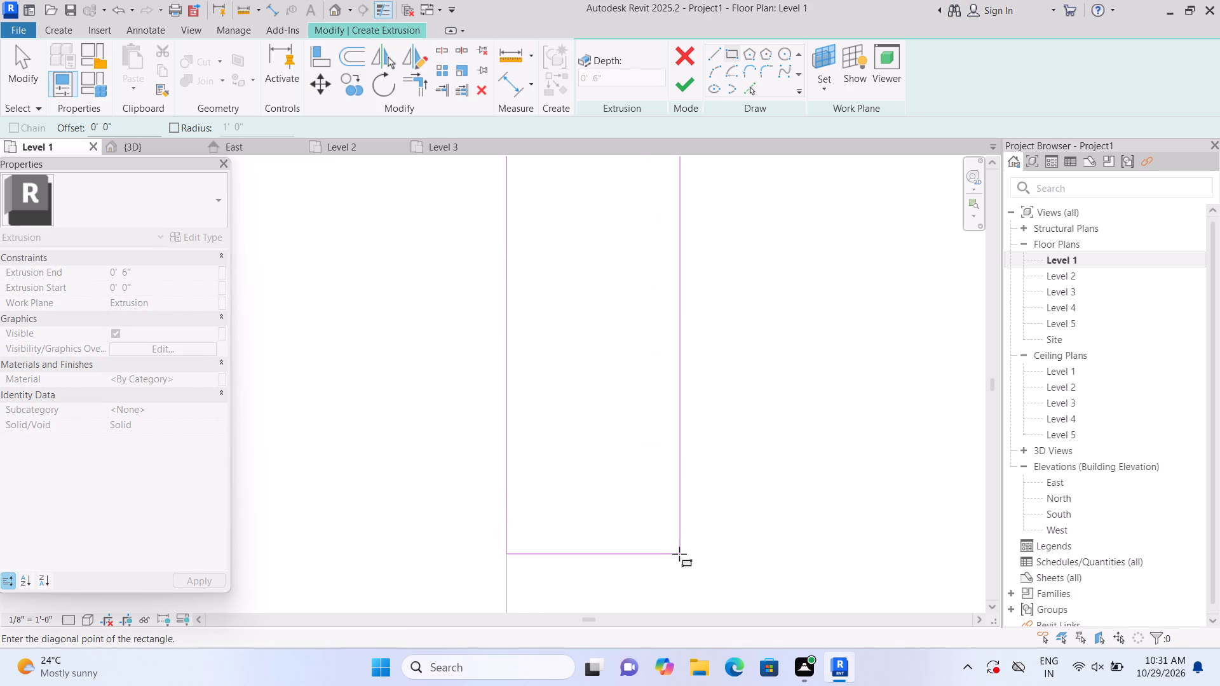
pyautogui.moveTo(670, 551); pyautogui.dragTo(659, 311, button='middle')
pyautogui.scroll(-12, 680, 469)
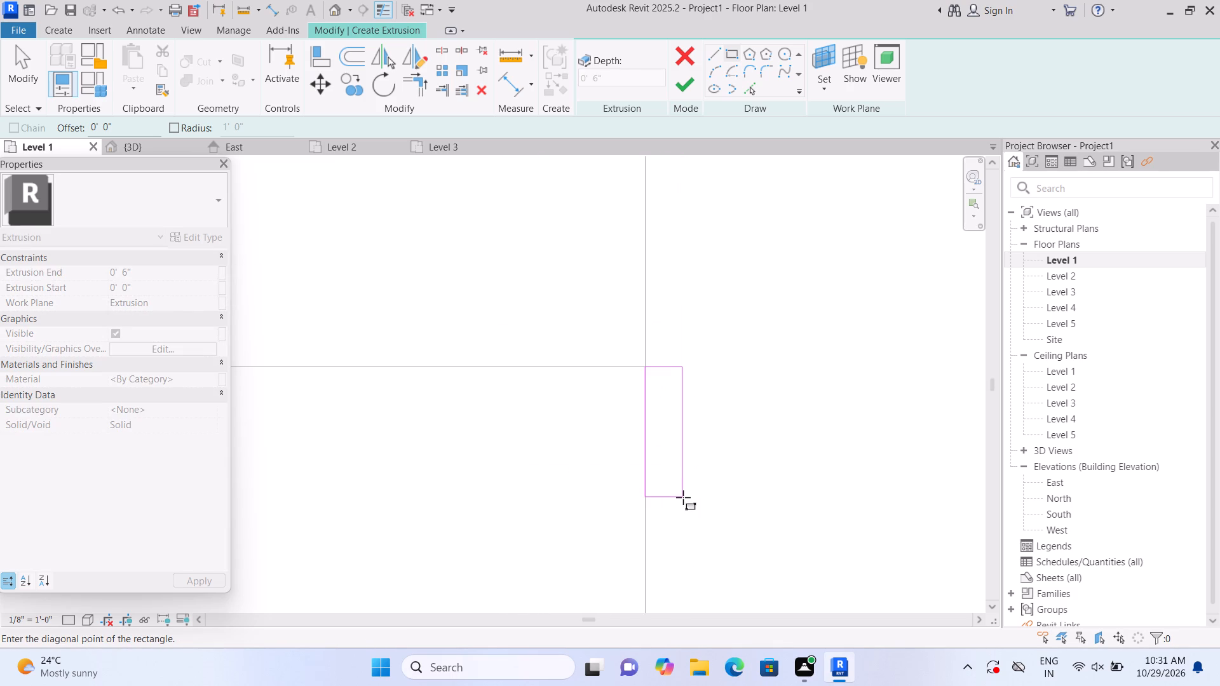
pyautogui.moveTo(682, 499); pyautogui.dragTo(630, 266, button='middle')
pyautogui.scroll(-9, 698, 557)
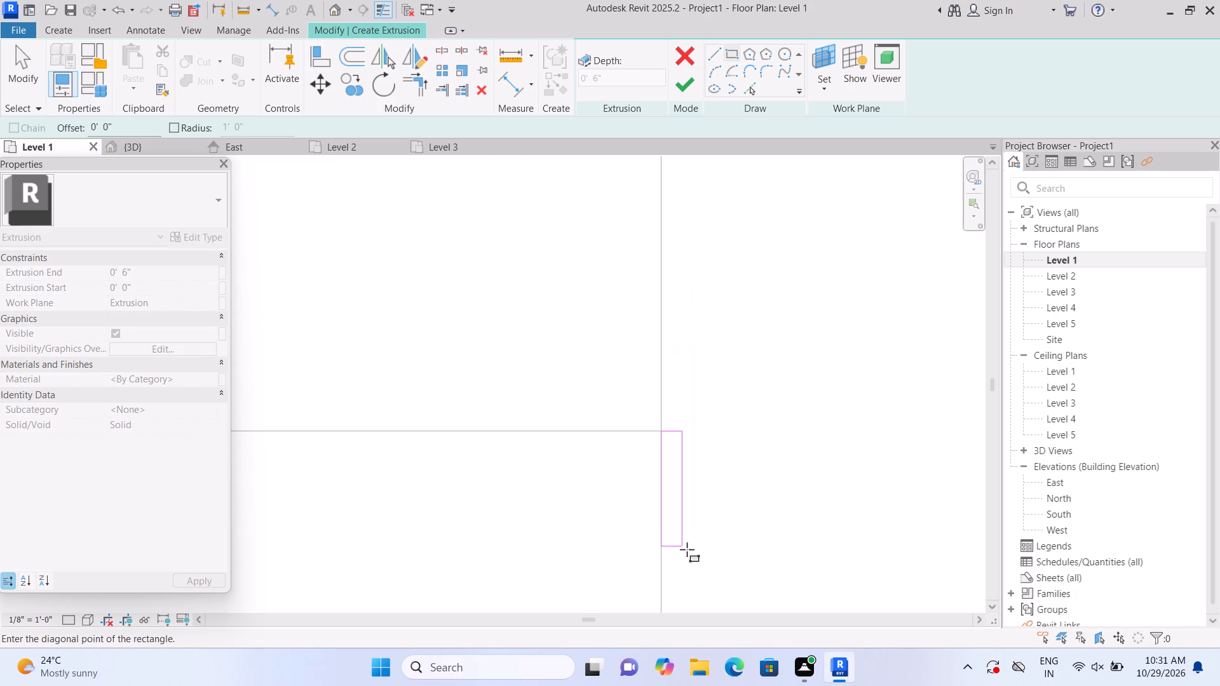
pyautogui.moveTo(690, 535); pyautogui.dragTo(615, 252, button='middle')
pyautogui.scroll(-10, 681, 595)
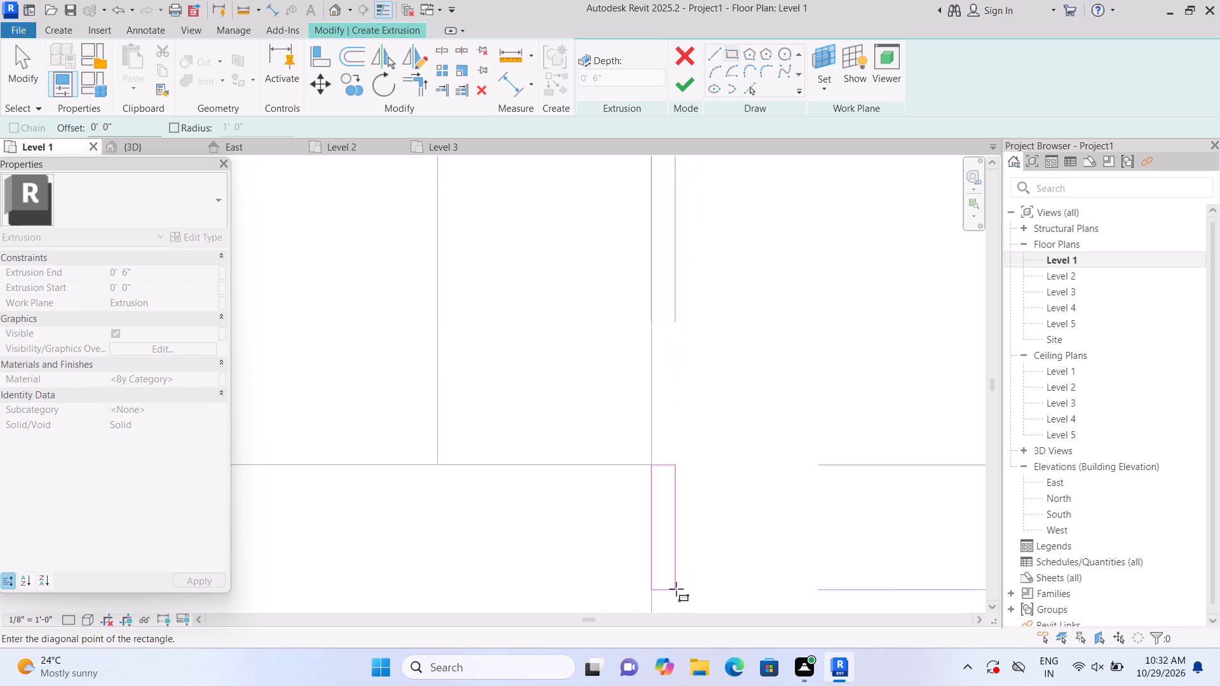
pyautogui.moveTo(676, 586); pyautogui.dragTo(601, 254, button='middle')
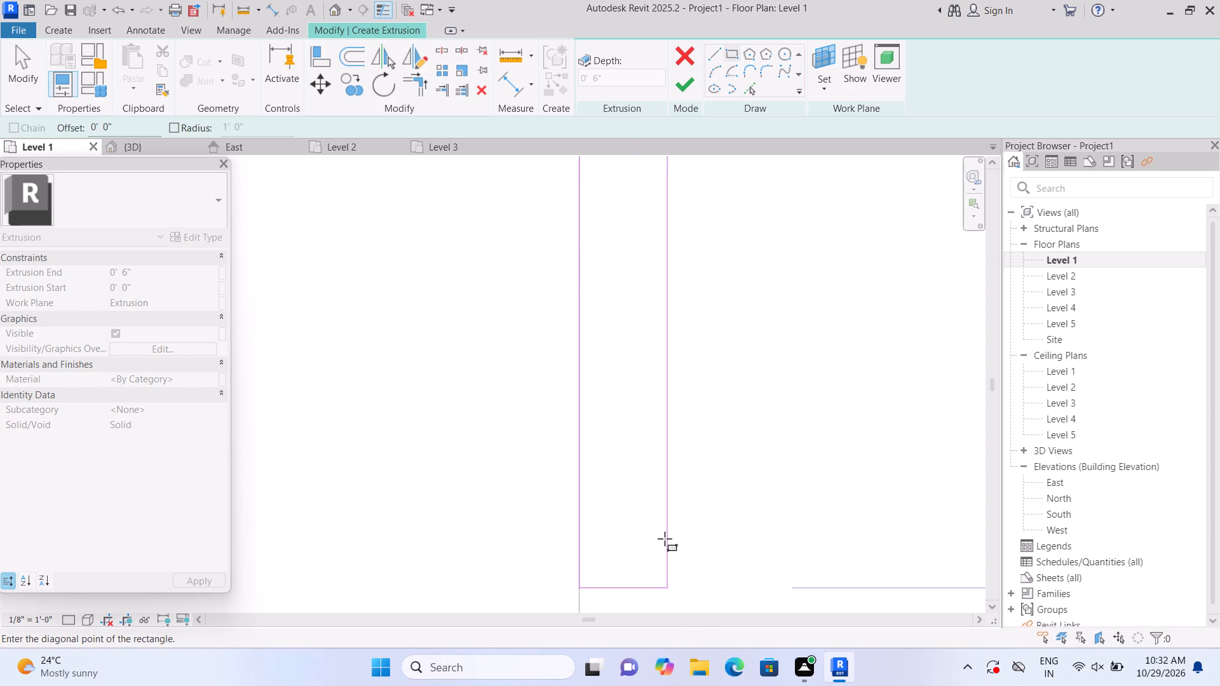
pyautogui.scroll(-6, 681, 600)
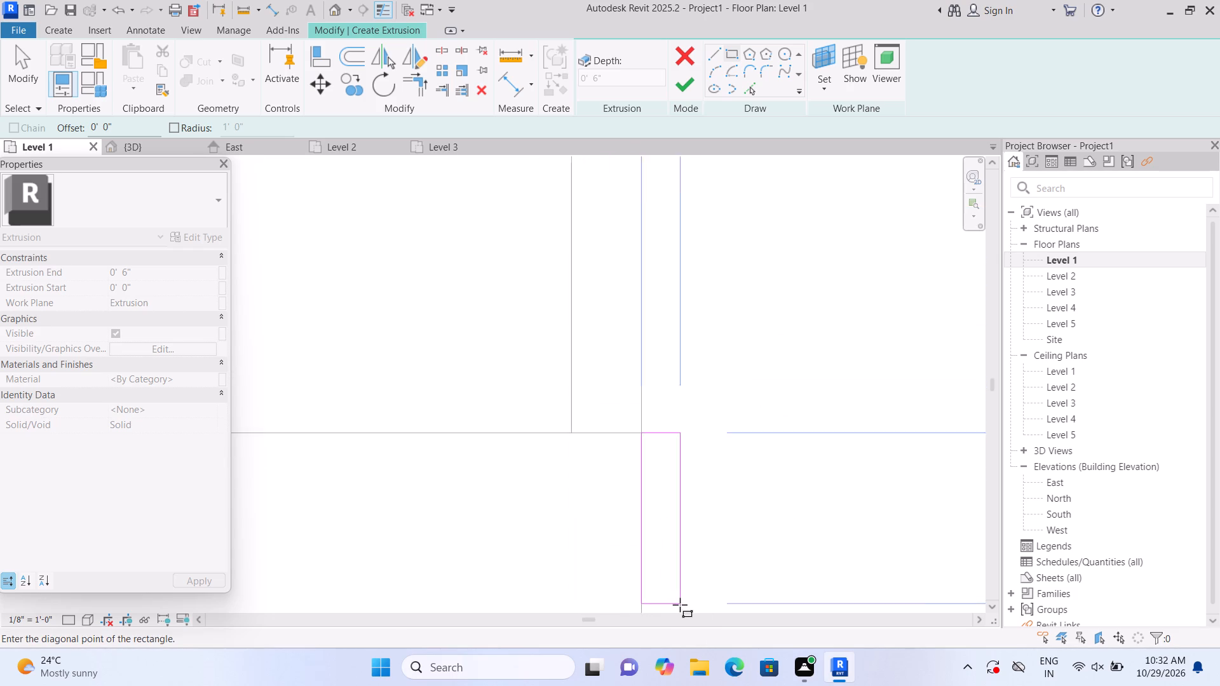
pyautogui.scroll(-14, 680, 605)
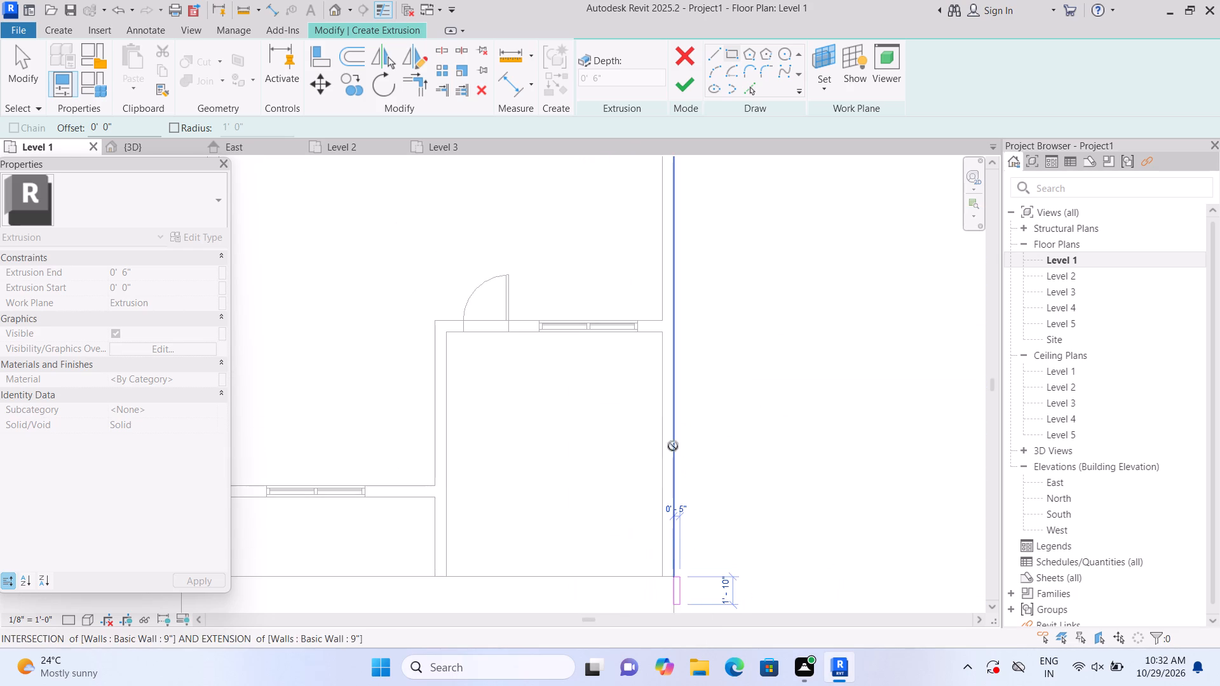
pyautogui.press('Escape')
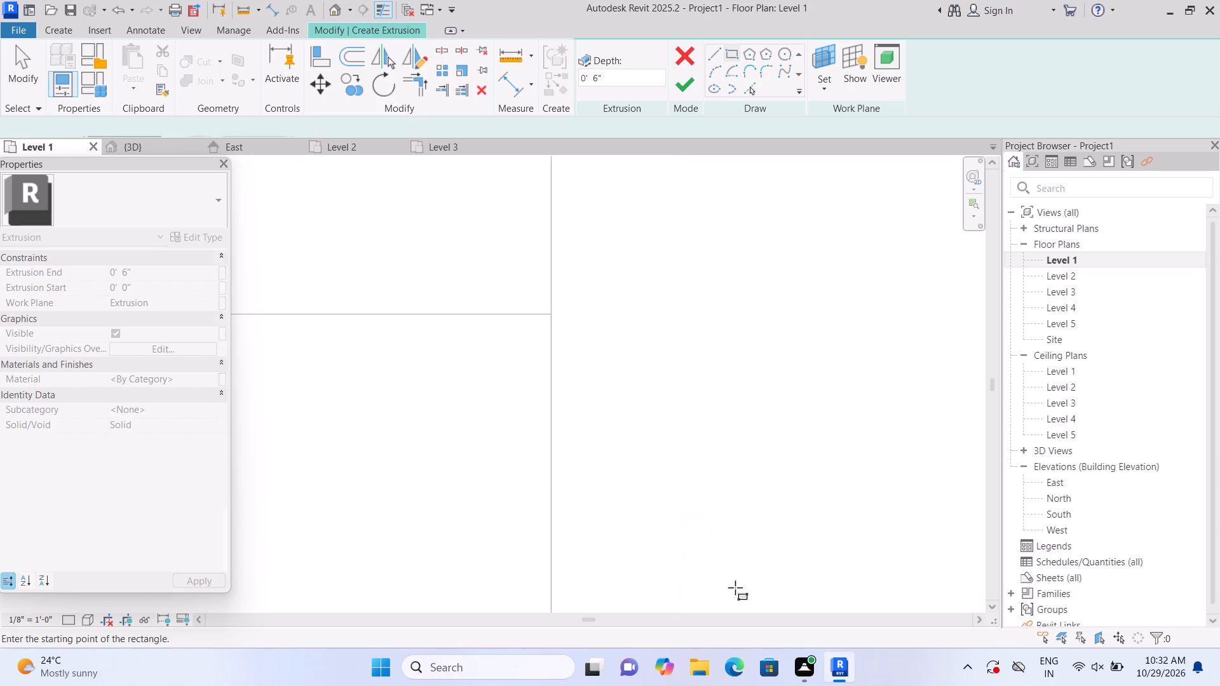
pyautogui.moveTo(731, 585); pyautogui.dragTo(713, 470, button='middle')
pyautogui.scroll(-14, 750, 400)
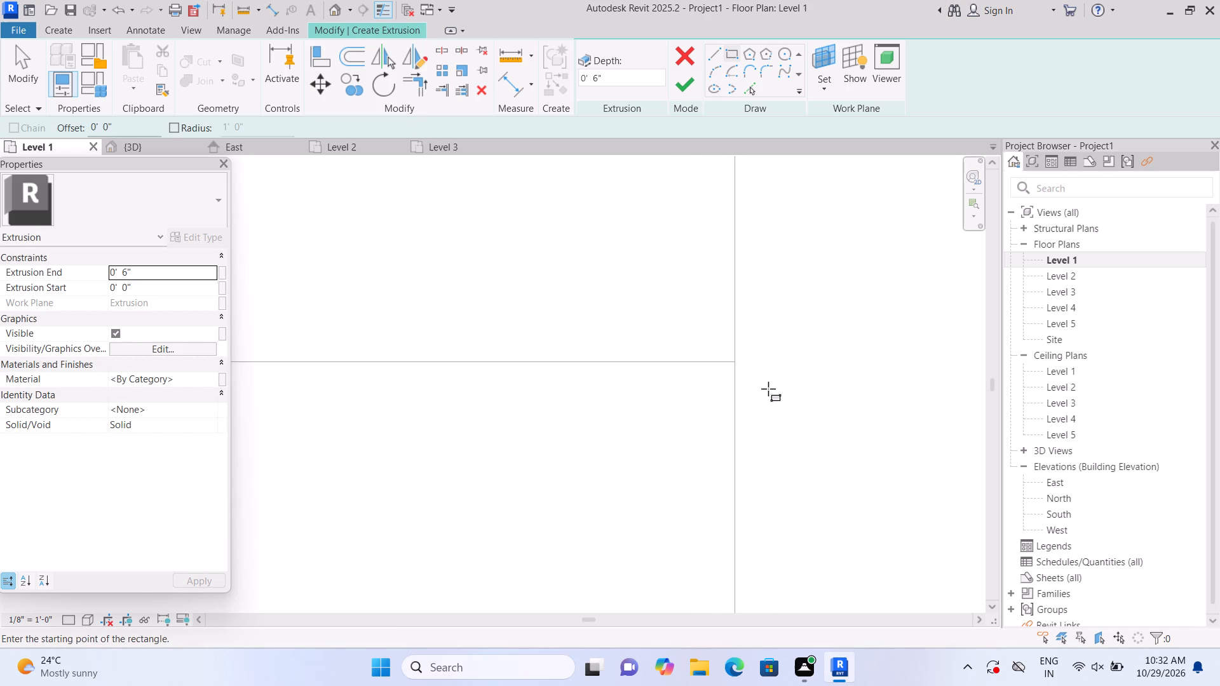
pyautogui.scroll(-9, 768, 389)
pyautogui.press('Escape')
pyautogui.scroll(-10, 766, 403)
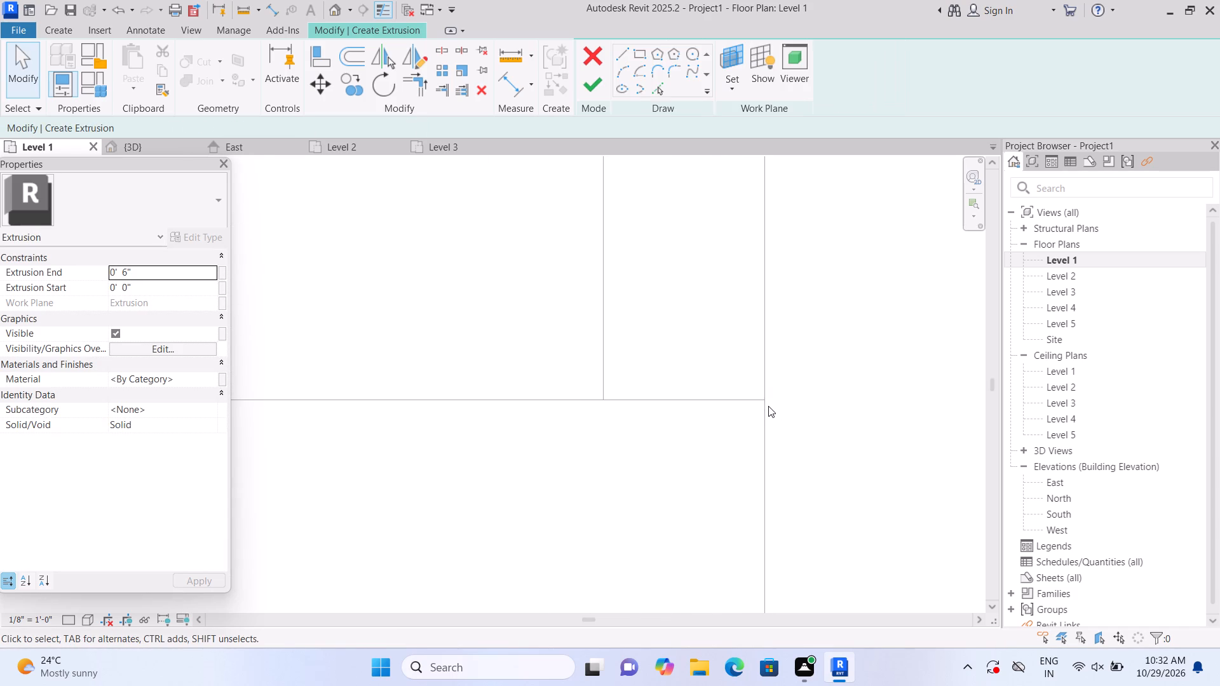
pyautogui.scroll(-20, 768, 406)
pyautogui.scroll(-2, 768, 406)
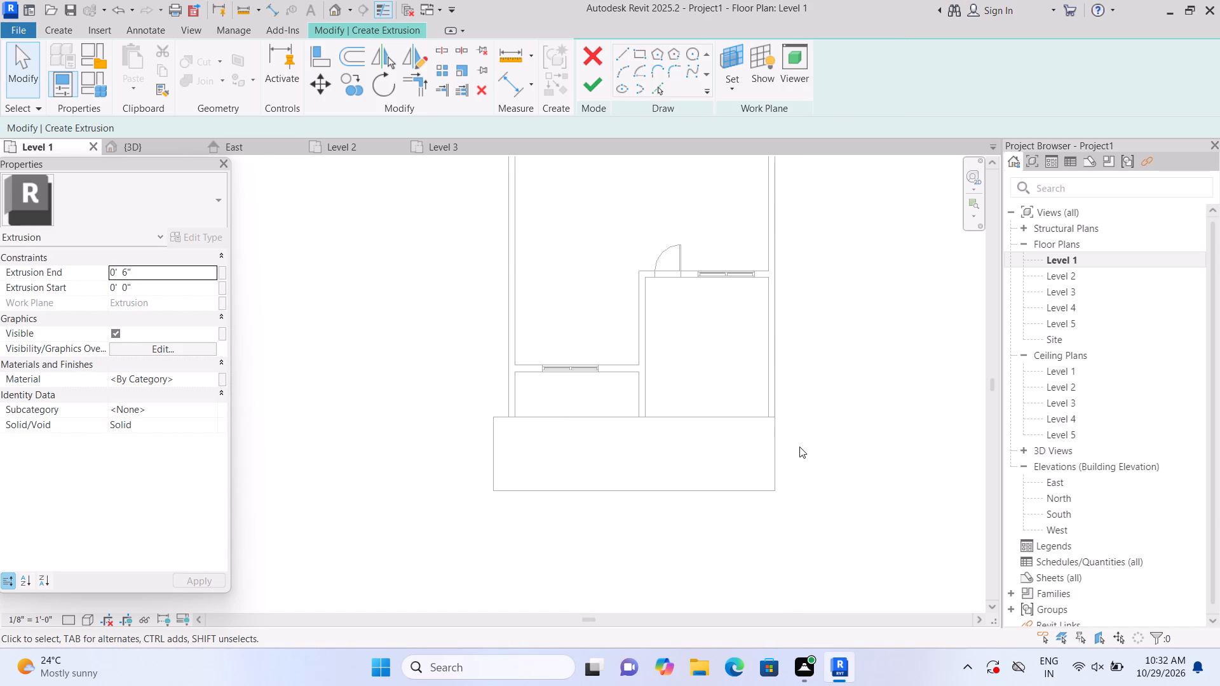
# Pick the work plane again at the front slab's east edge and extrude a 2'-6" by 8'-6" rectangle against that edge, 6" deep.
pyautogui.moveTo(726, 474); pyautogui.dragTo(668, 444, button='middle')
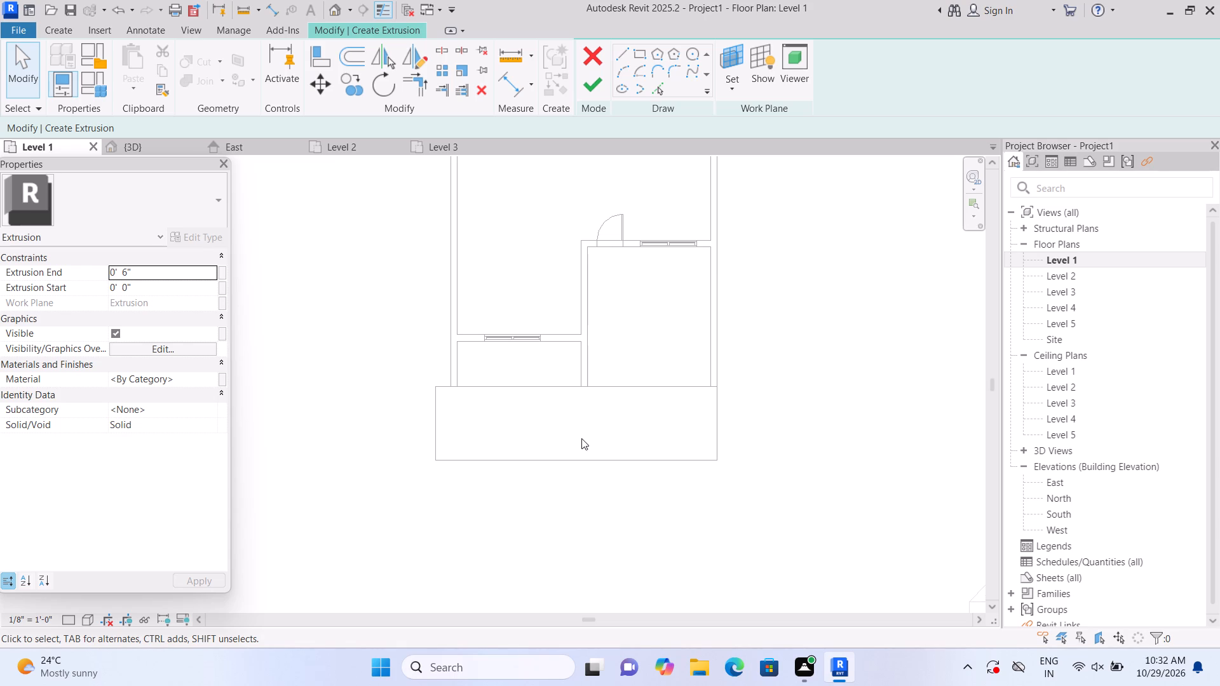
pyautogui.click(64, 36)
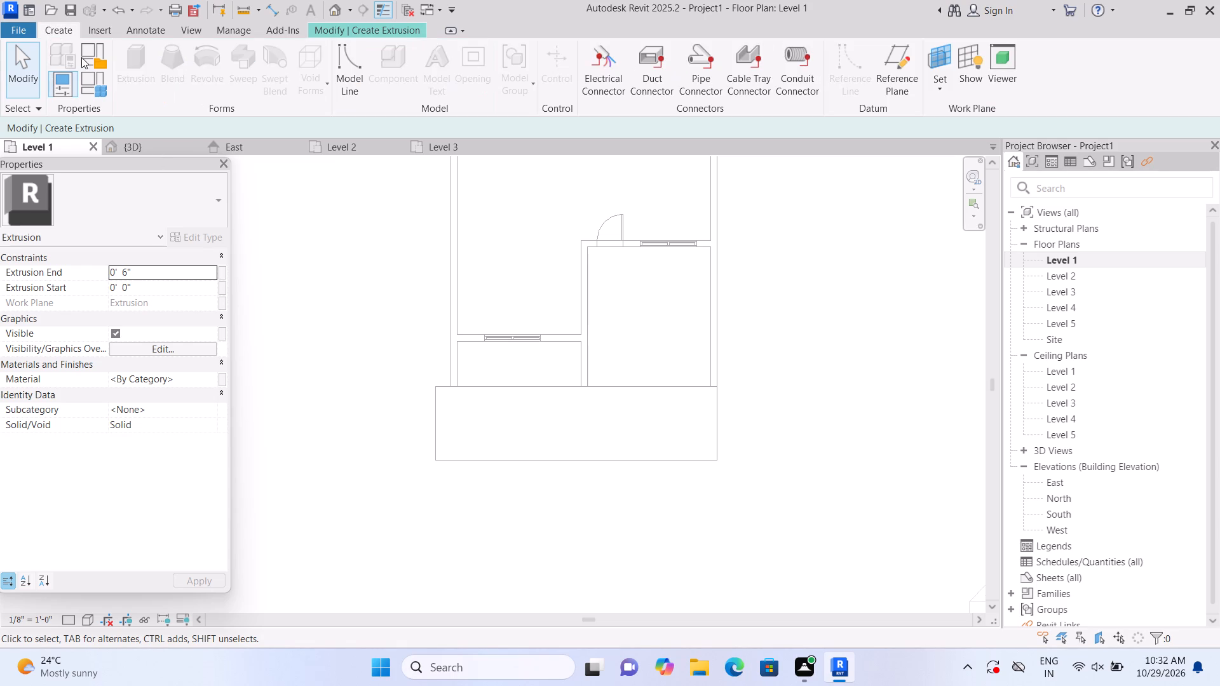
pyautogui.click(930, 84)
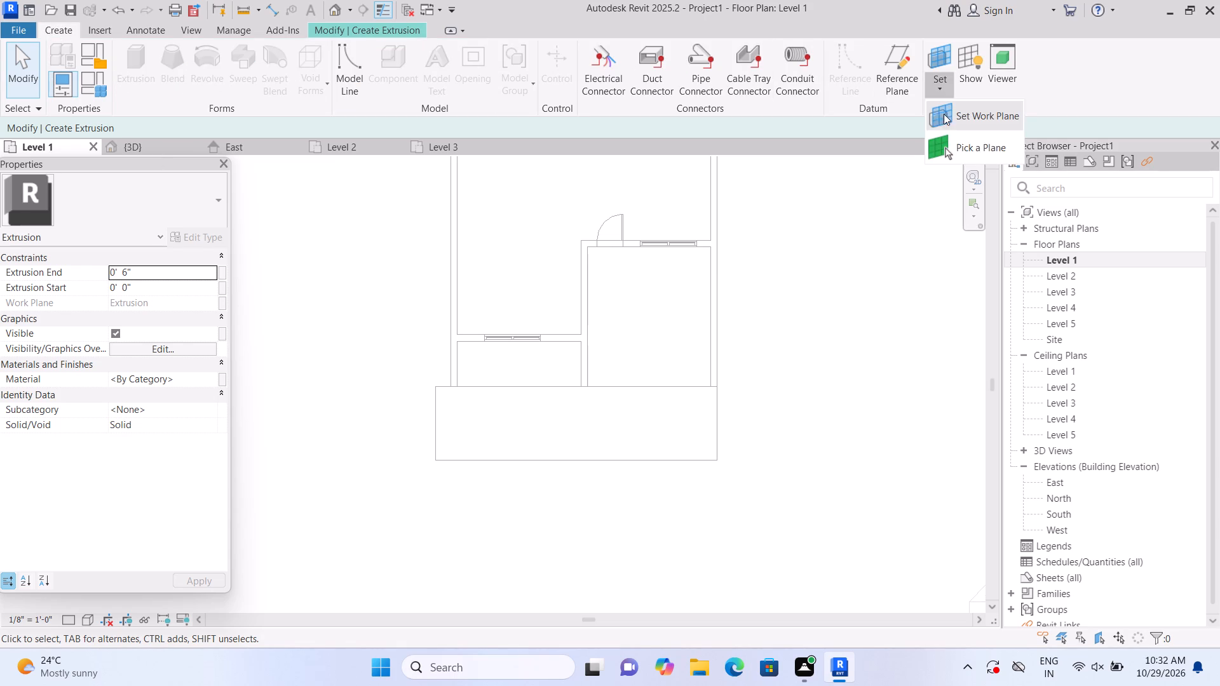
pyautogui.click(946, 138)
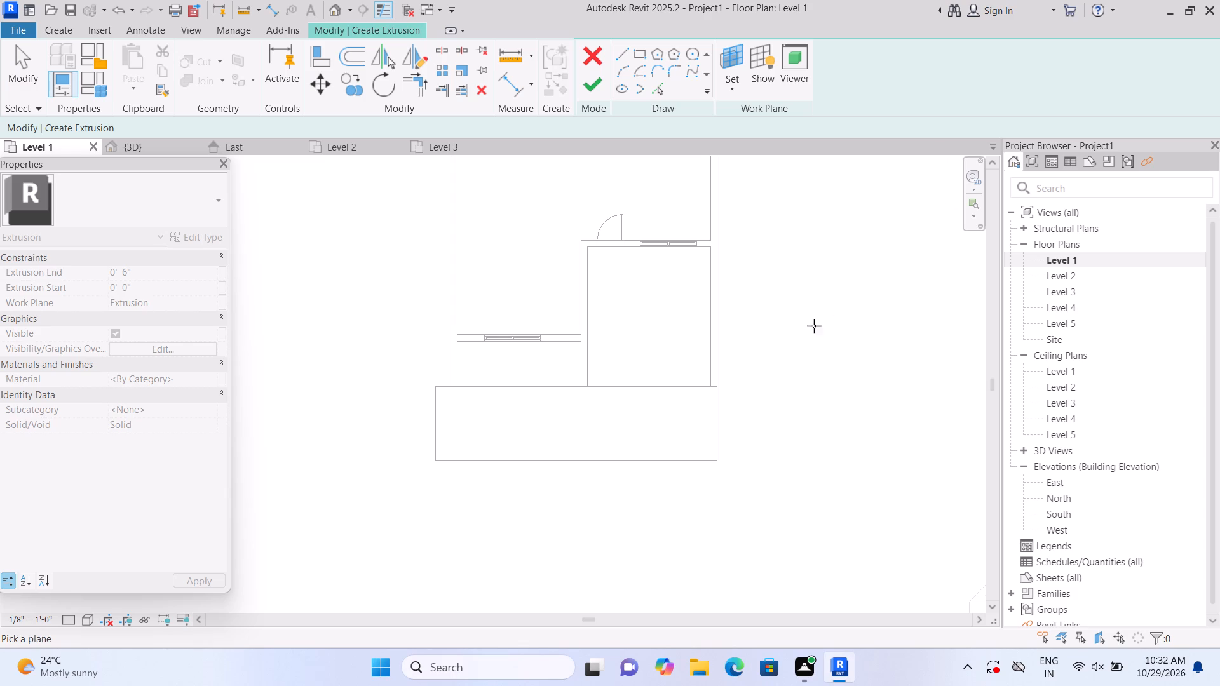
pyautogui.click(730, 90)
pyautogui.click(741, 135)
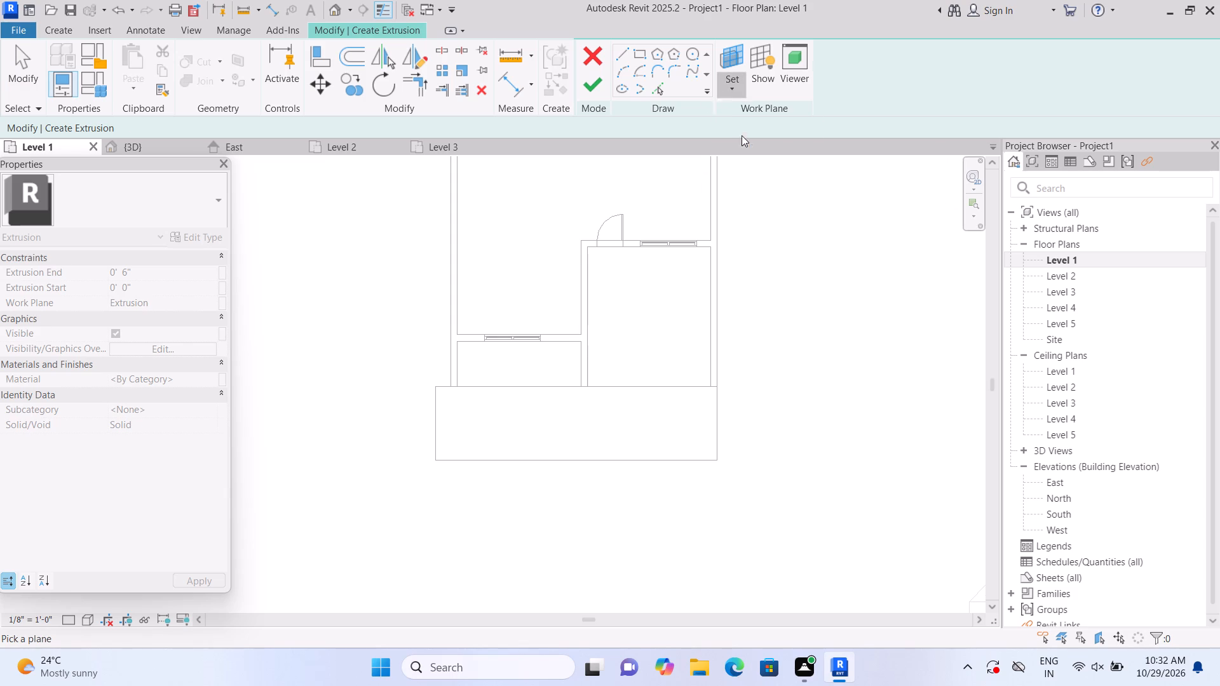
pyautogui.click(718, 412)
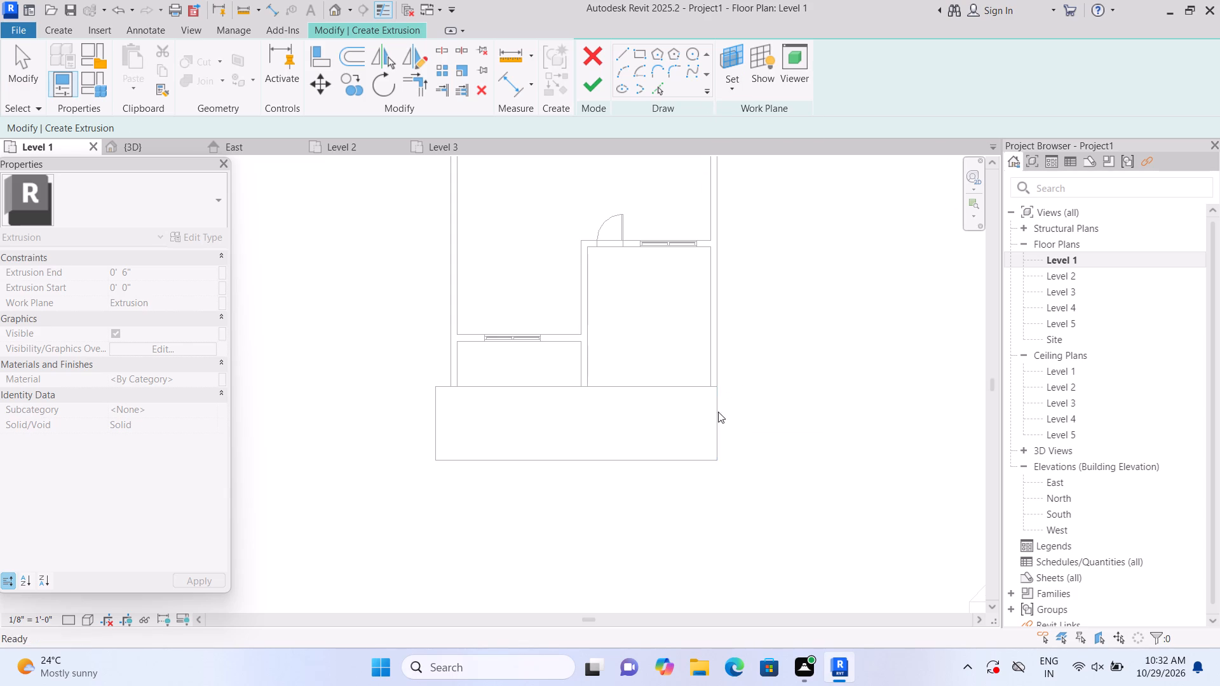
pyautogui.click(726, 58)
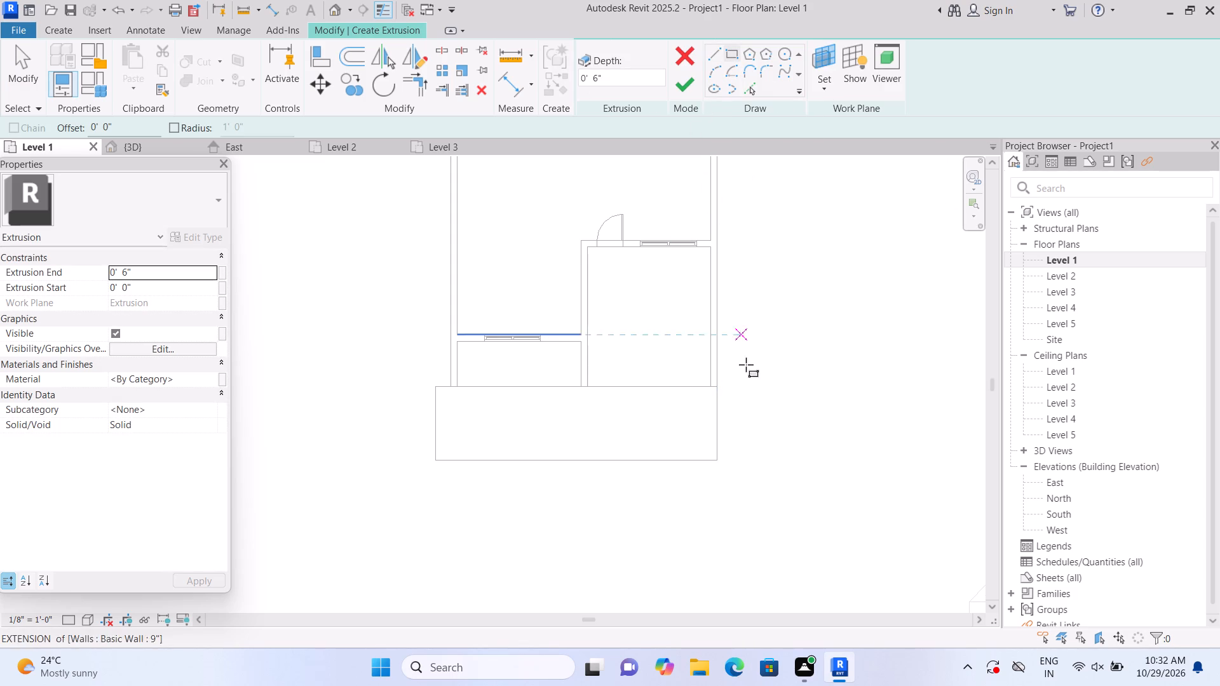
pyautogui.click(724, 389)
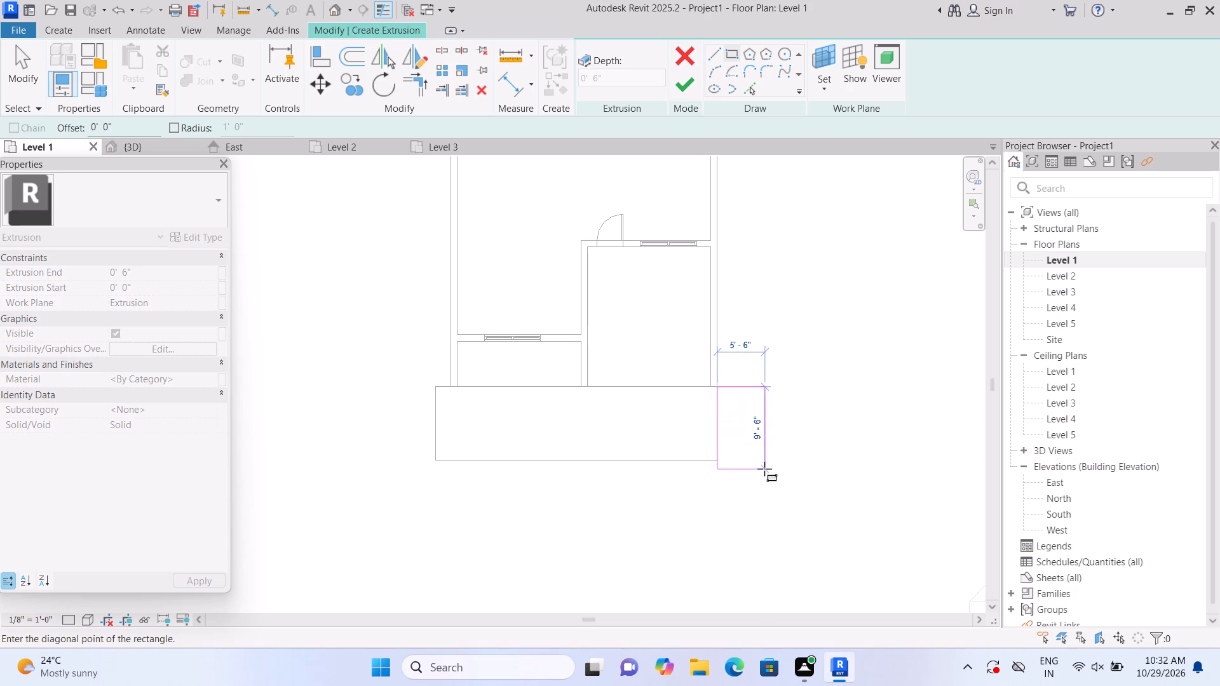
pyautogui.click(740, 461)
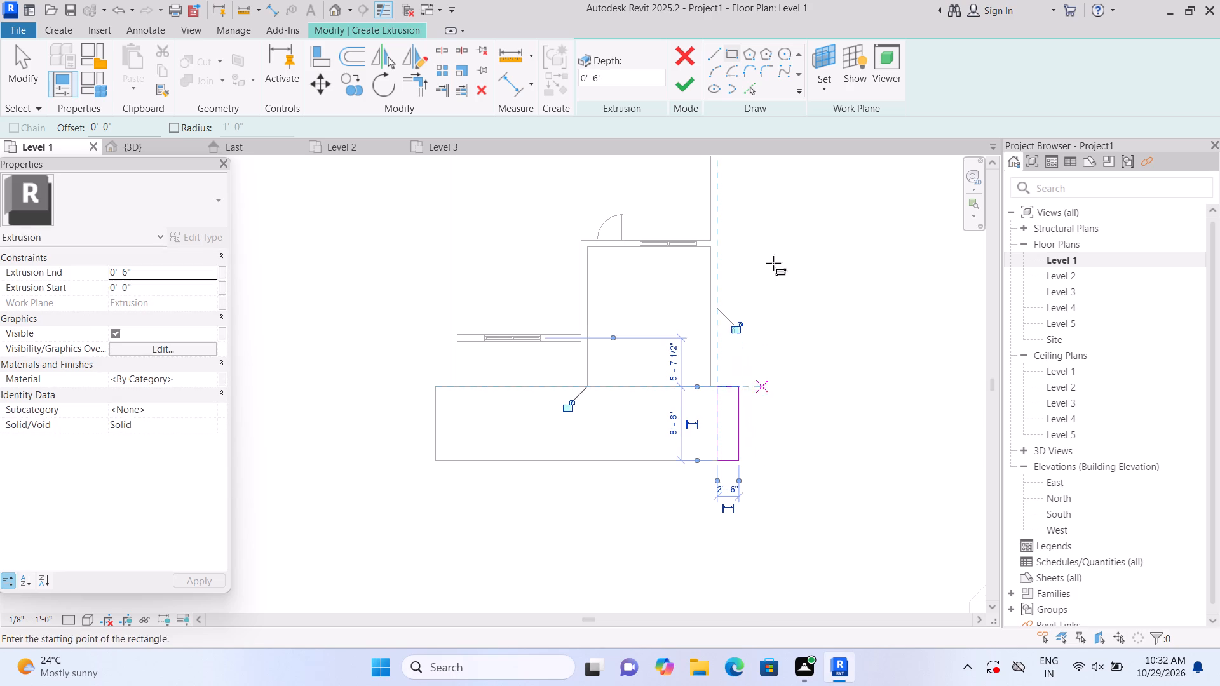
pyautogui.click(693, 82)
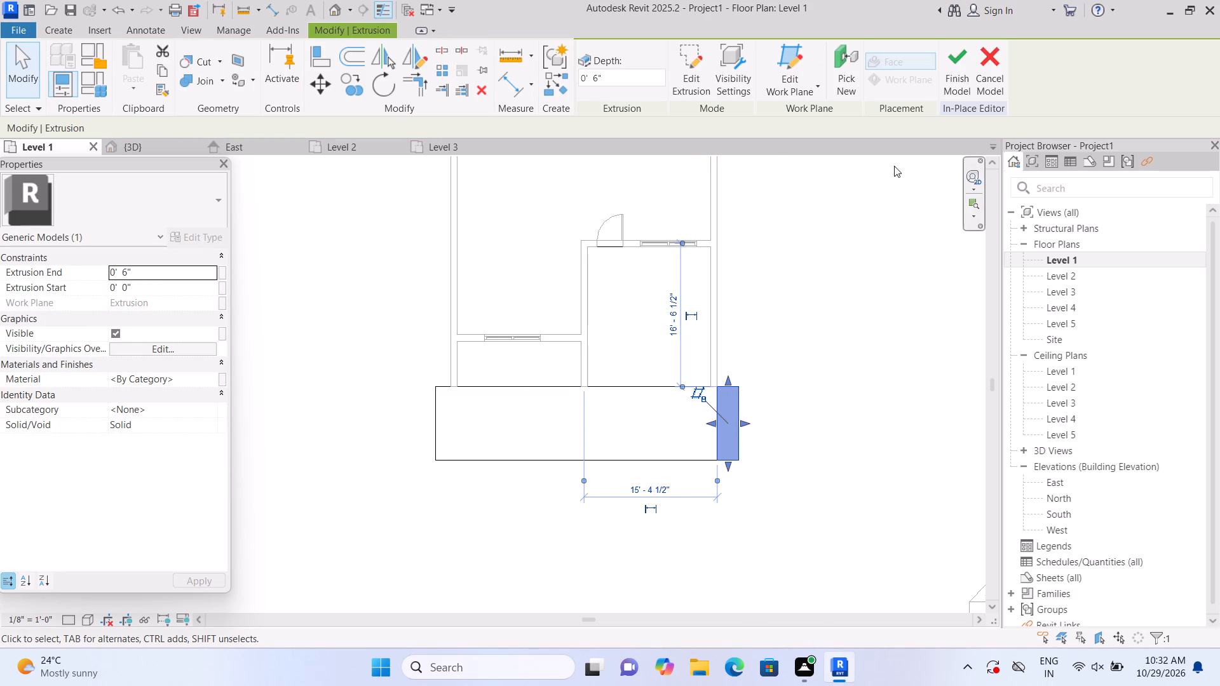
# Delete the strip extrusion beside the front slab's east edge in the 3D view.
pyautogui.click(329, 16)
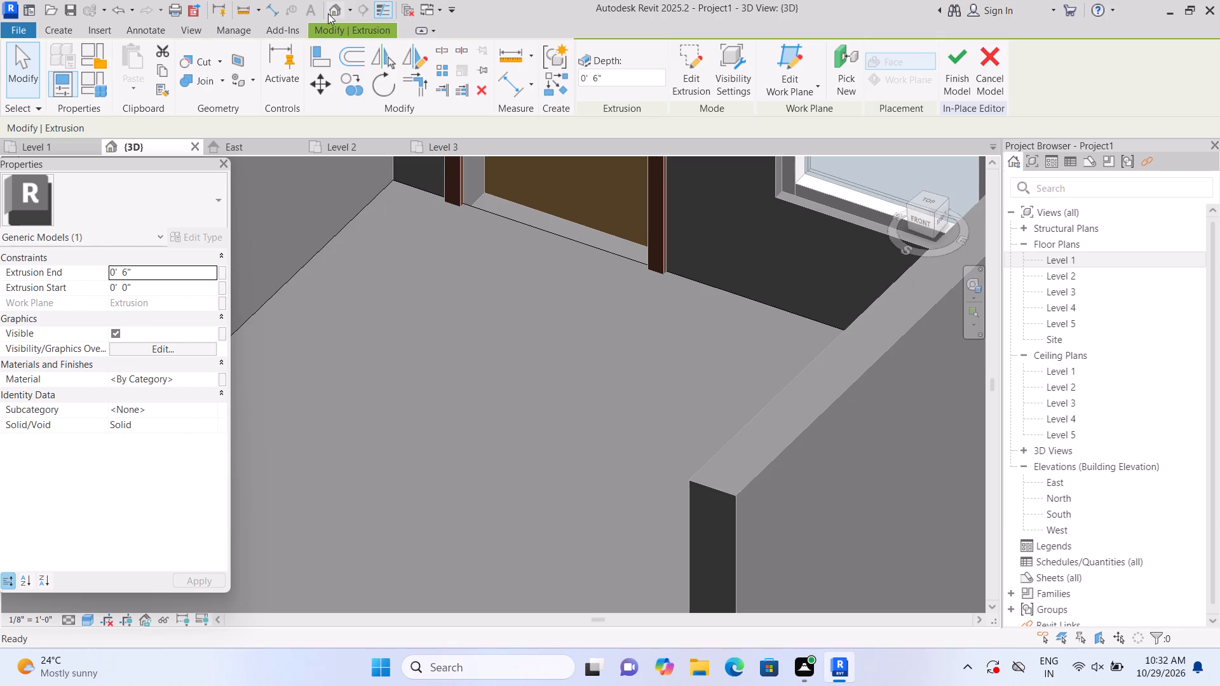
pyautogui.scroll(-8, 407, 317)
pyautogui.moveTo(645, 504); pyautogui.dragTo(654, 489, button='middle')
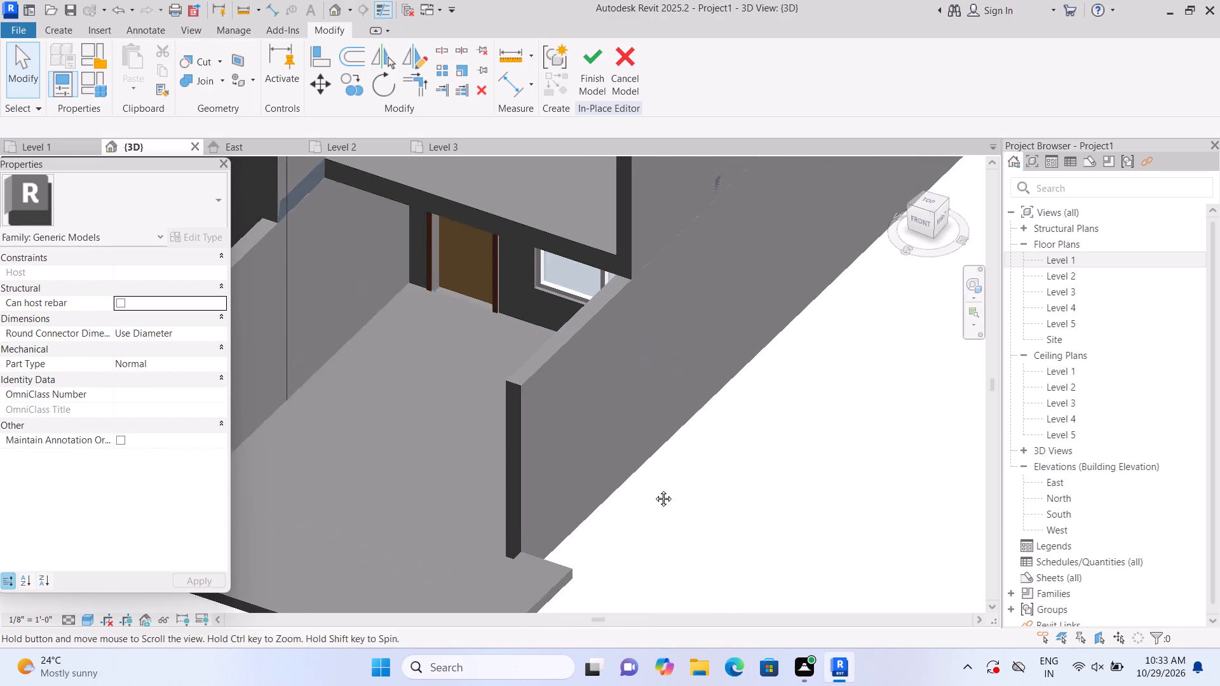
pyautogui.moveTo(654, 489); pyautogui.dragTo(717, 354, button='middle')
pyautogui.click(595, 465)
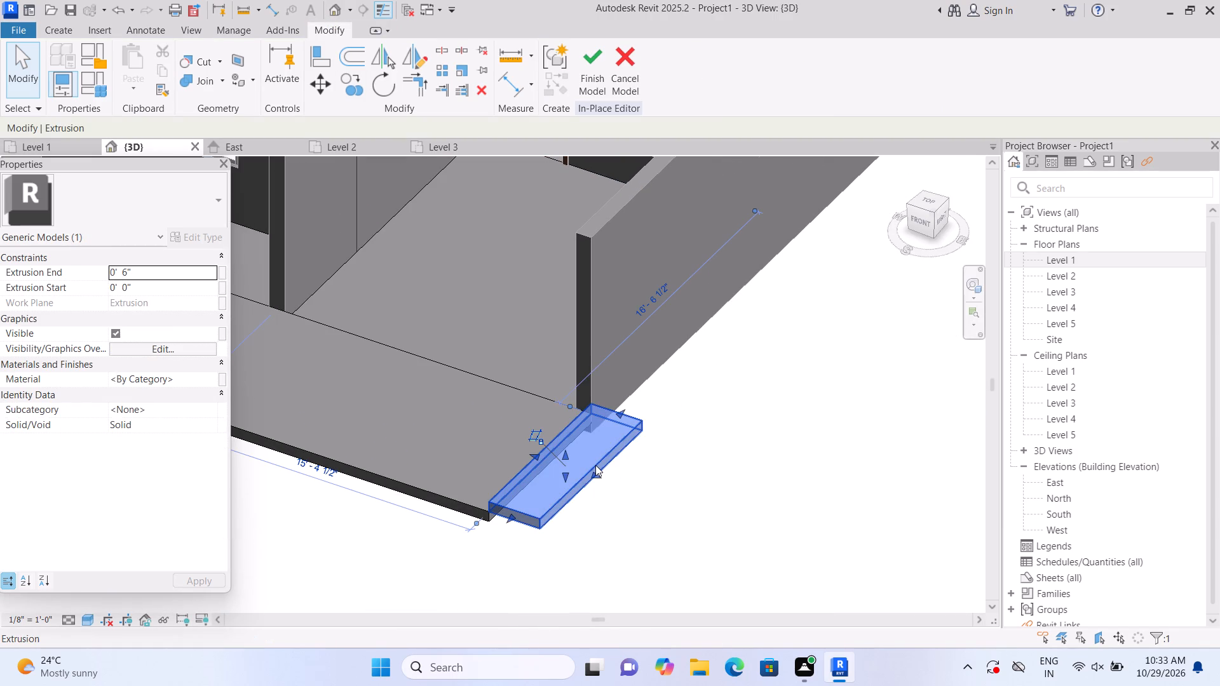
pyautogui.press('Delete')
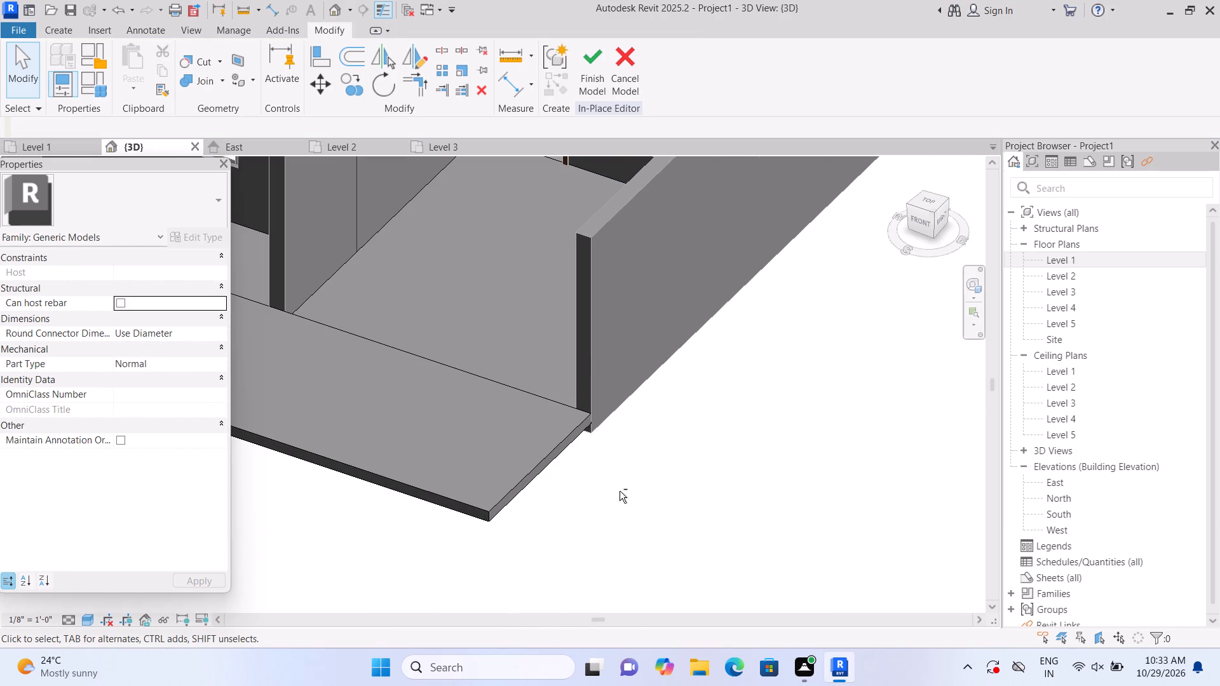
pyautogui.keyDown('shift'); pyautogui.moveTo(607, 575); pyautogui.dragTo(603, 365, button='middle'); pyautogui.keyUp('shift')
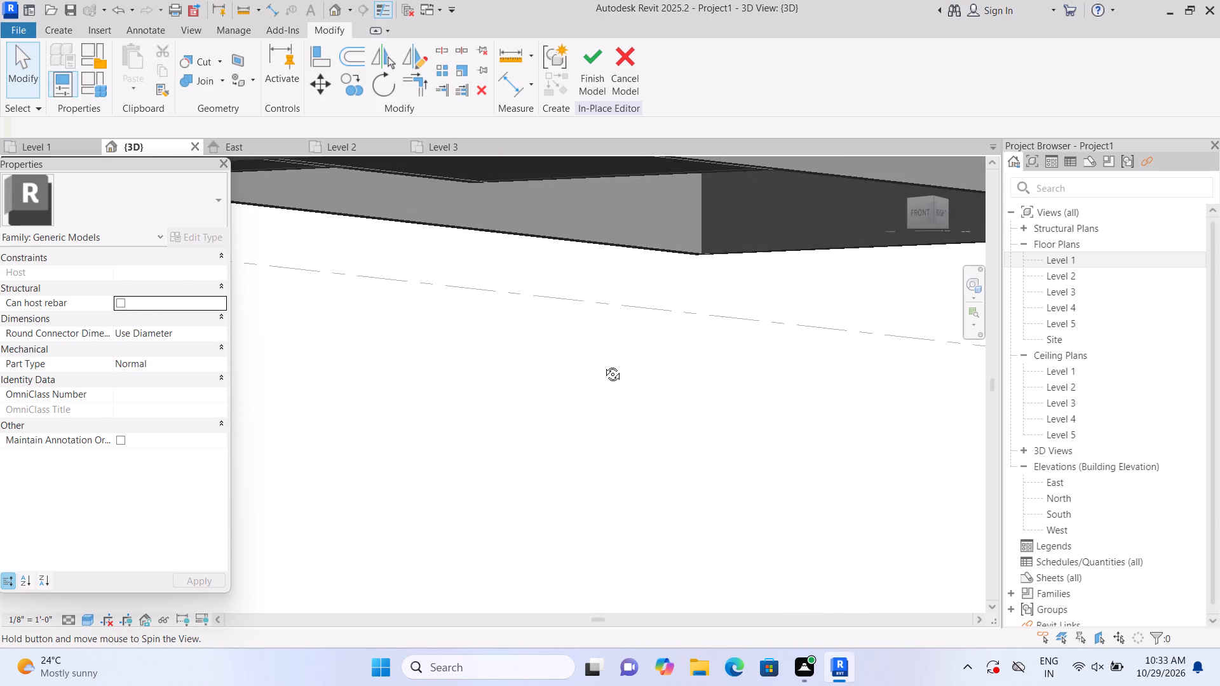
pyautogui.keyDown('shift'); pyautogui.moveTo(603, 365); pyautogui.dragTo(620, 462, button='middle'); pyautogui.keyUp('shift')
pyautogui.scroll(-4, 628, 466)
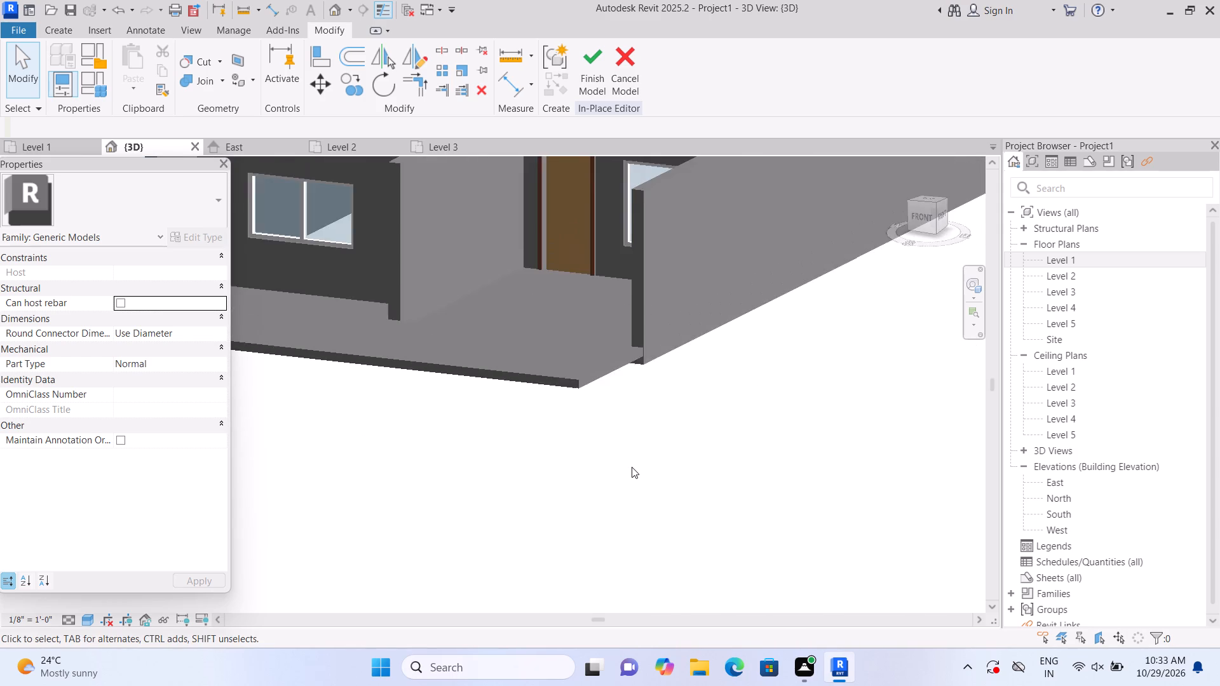
# Delete the long front slab extrusion running across the front of the building in the 3D view.
pyautogui.scroll(-3, 632, 467)
pyautogui.scroll(1, 522, 508)
pyautogui.scroll(2, 534, 415)
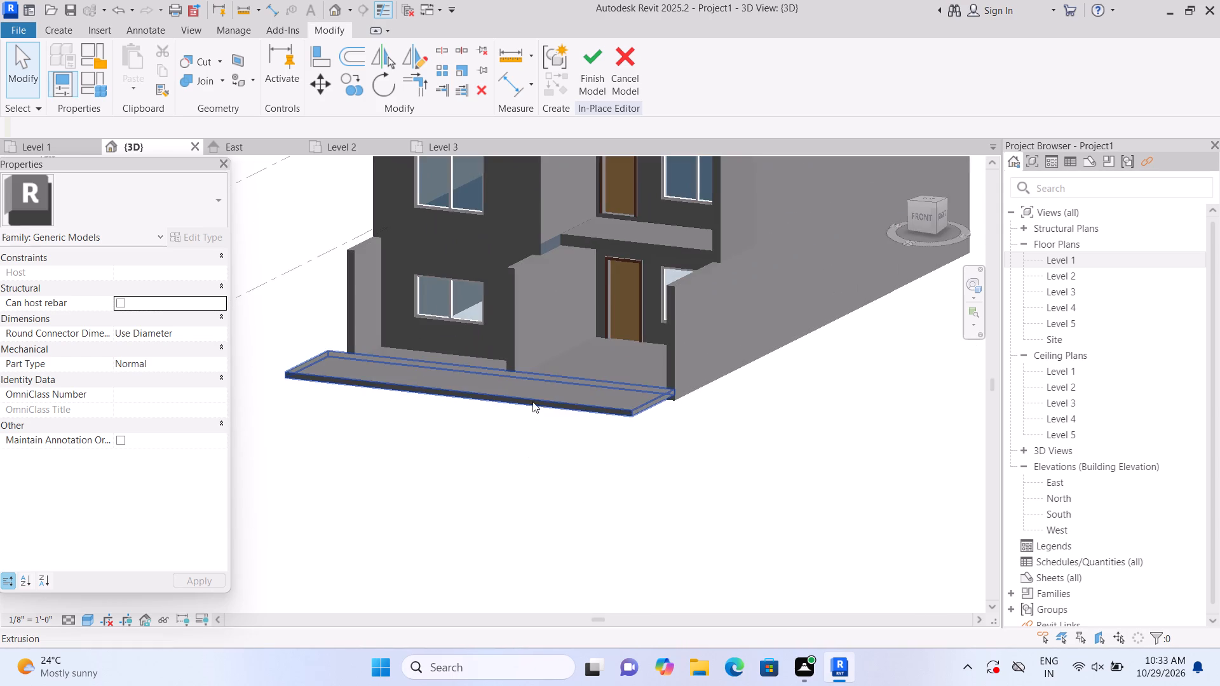
pyautogui.click(532, 394)
pyautogui.press('Delete')
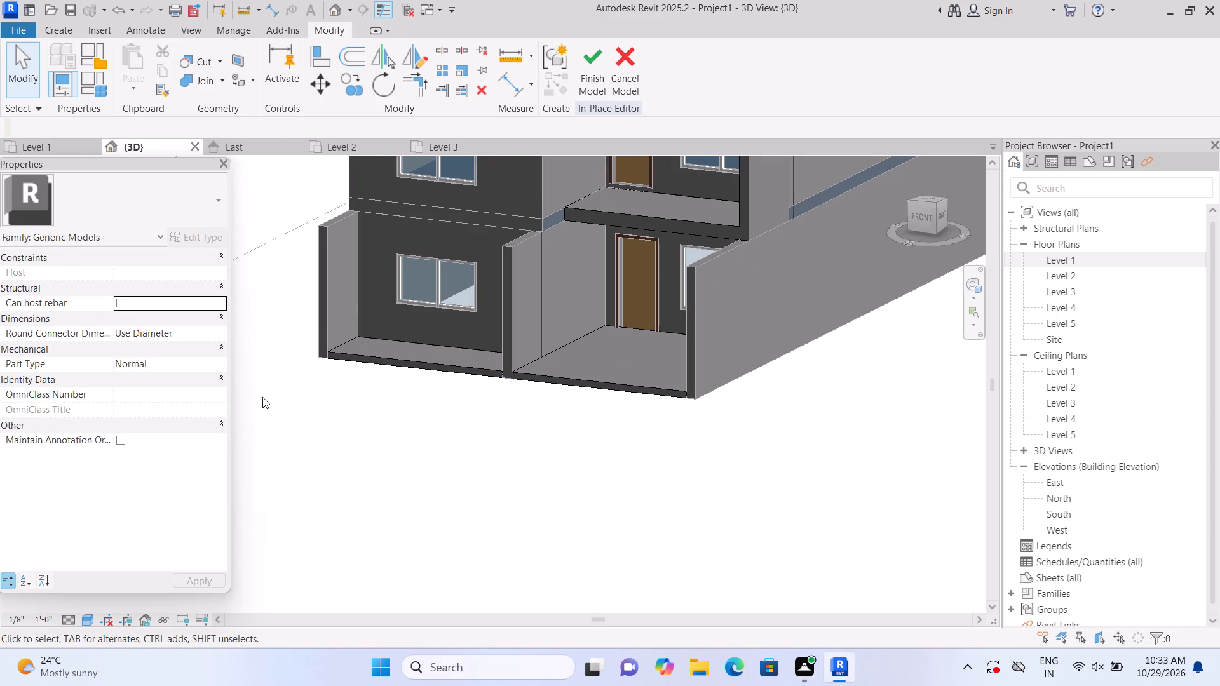
# On the floor extrusion's plane, extrude a 32'-0" by 4'-0" front slab rectangle 6" deep, starting at the east wall's front bottom corner.
pyautogui.click(69, 25)
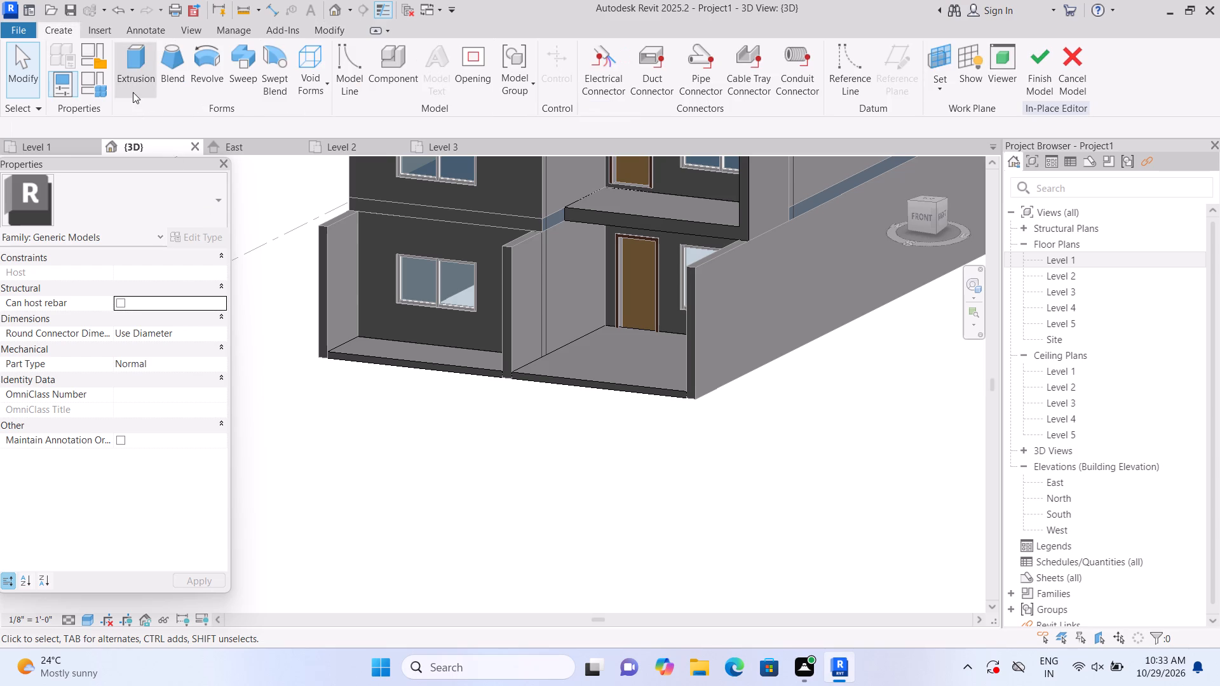
pyautogui.click(133, 92)
pyautogui.click(820, 91)
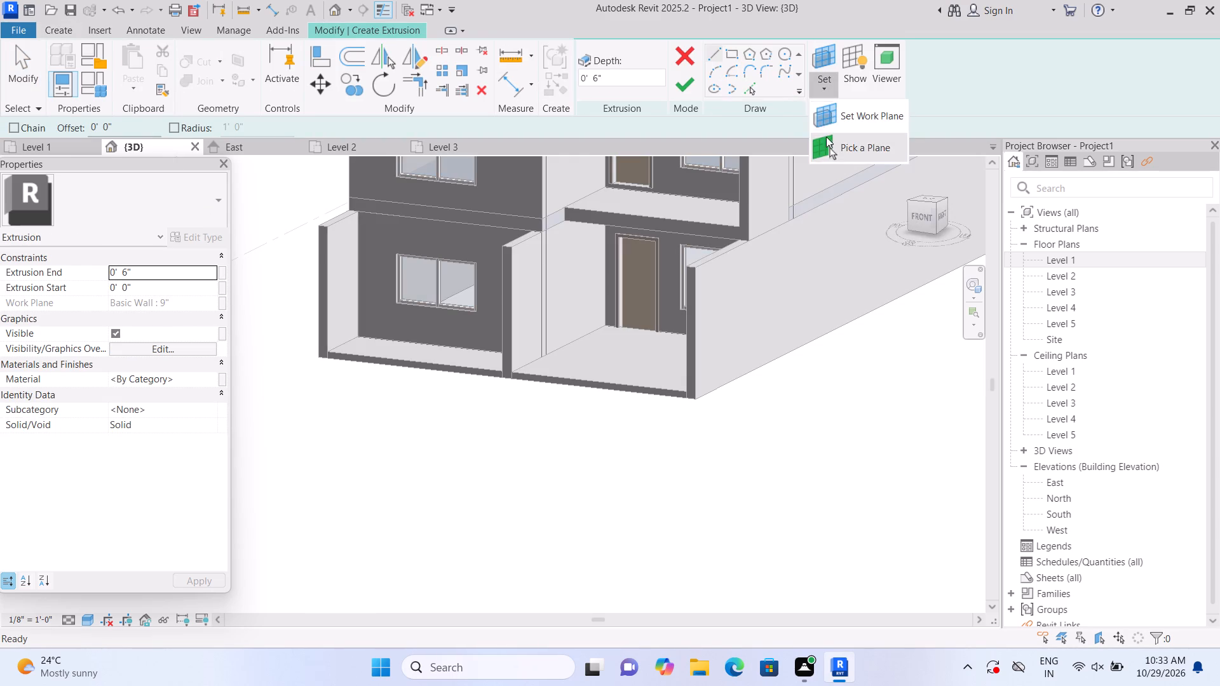
pyautogui.click(827, 146)
pyautogui.scroll(2, 604, 407)
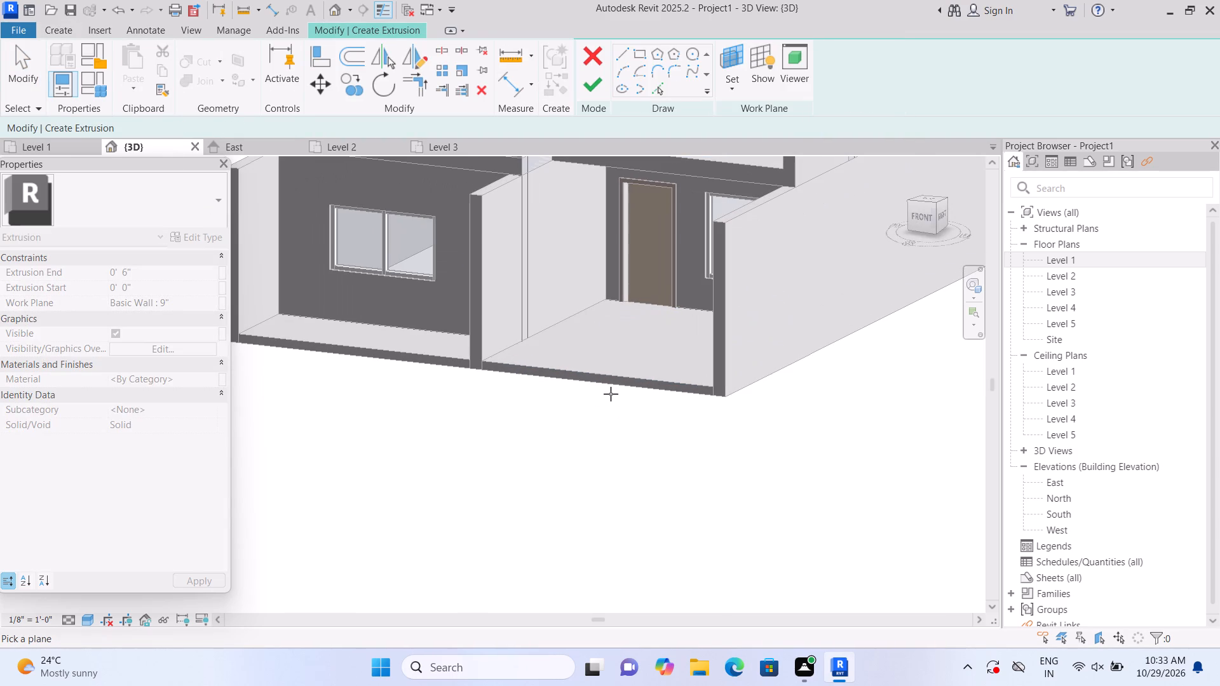
pyautogui.click(617, 387)
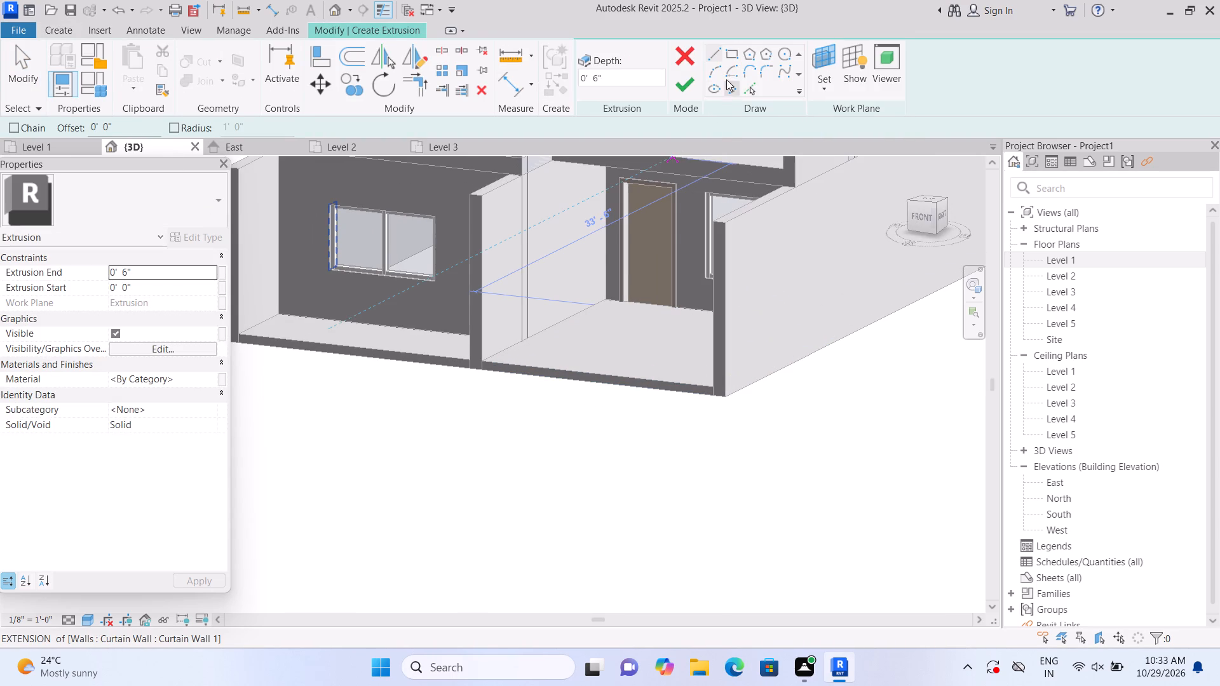
pyautogui.click(738, 55)
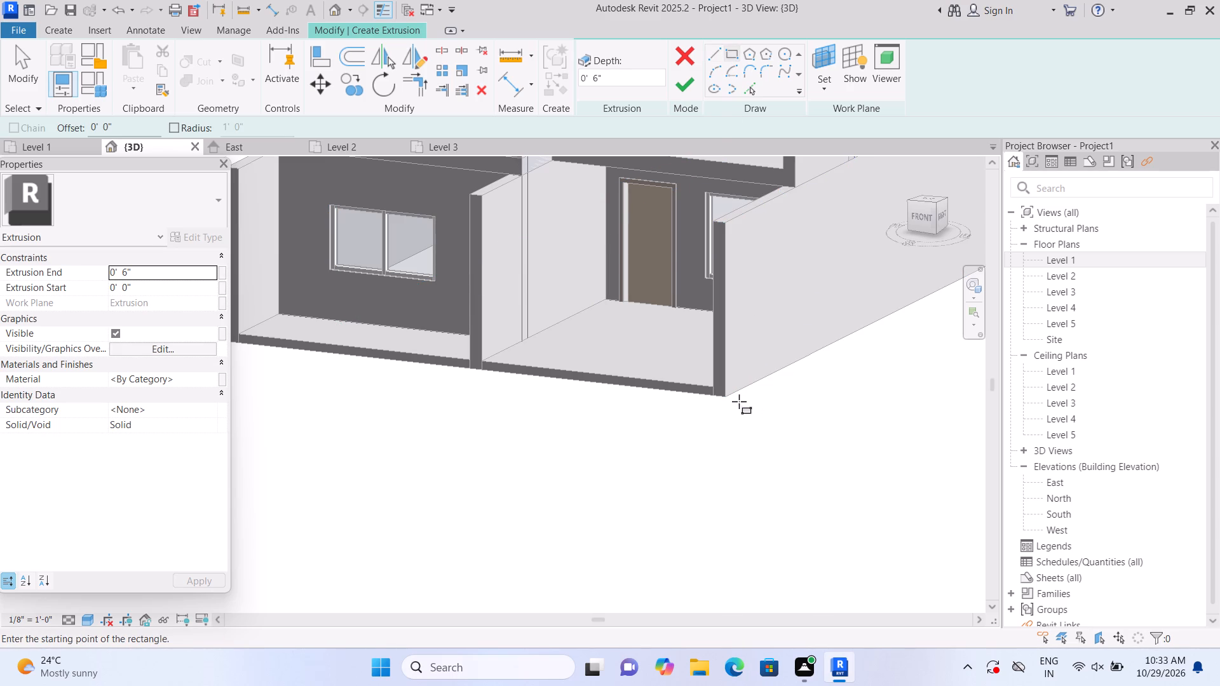
pyautogui.scroll(1, 738, 401)
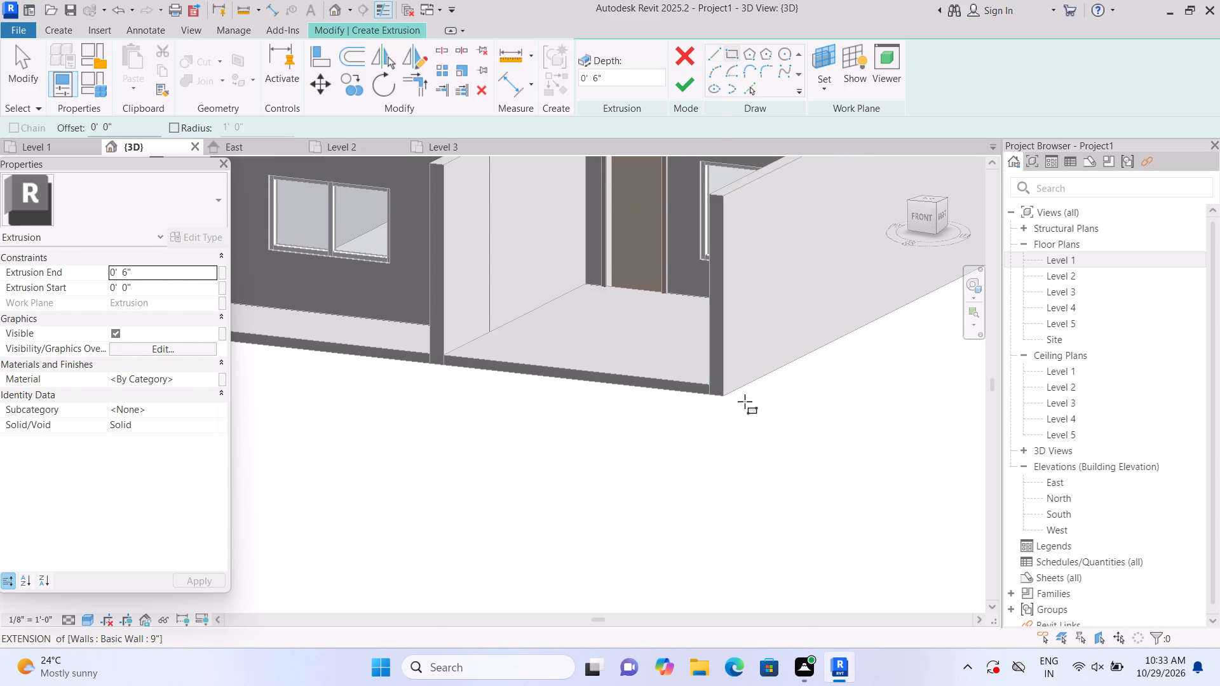
pyautogui.click(755, 405)
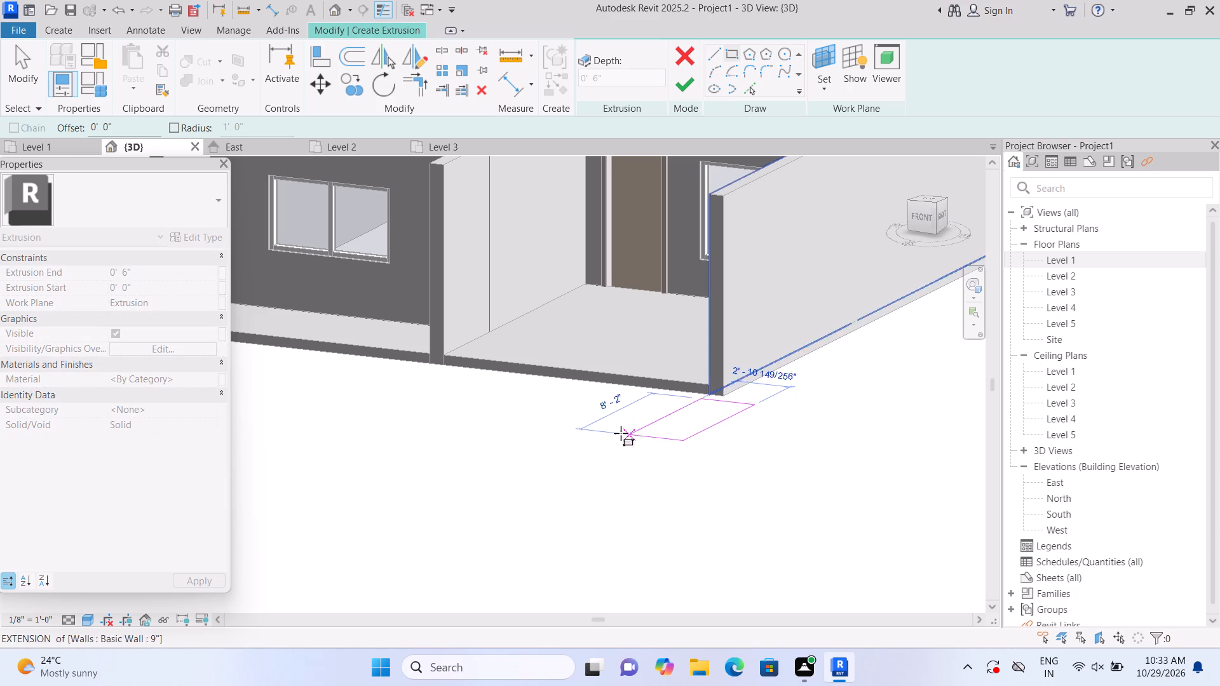
pyautogui.press('Escape')
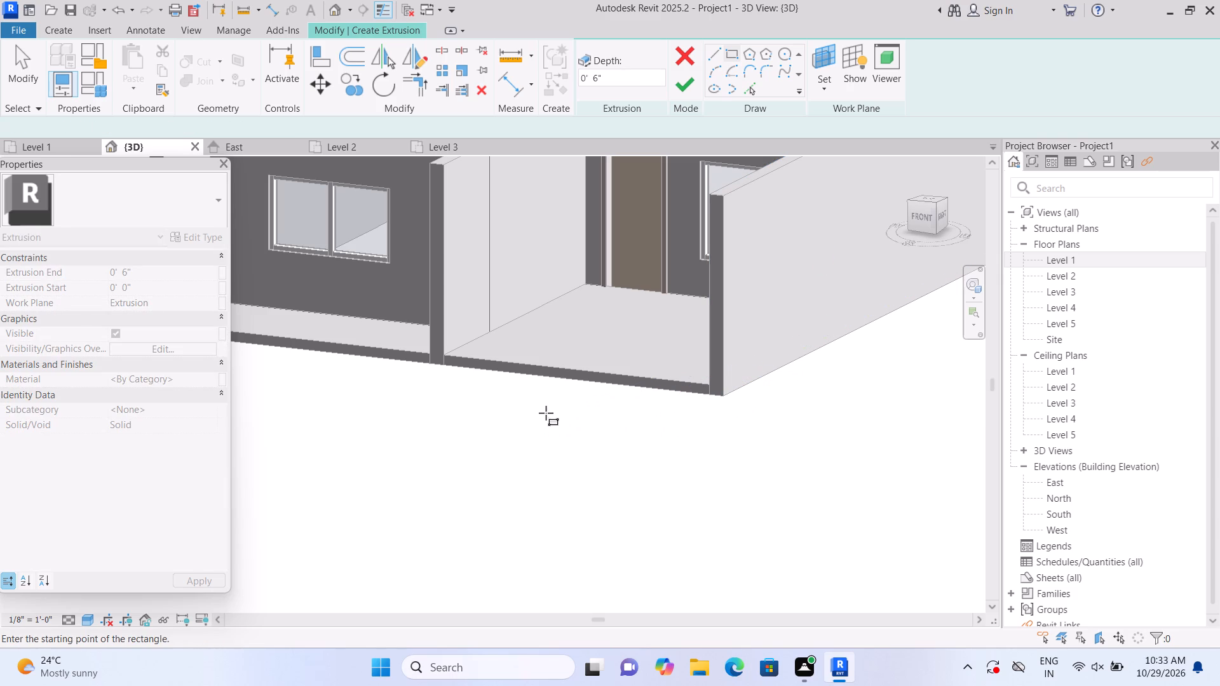
pyautogui.click(723, 396)
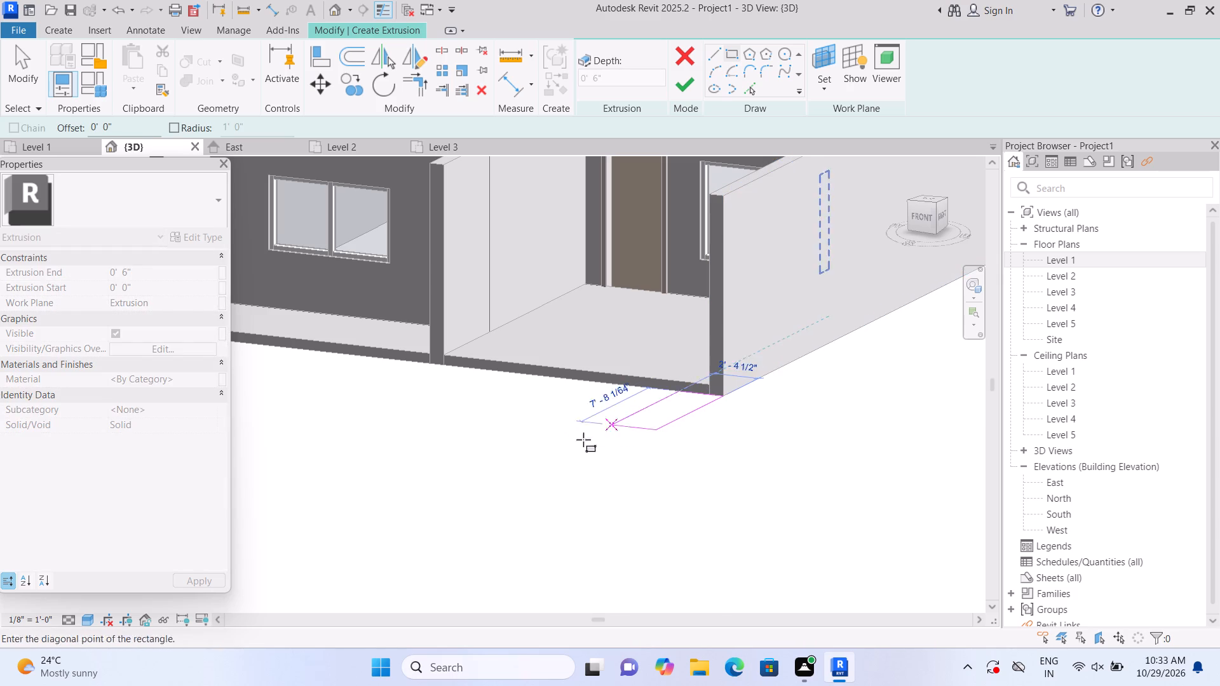
pyautogui.moveTo(462, 465); pyautogui.dragTo(739, 520, button='middle')
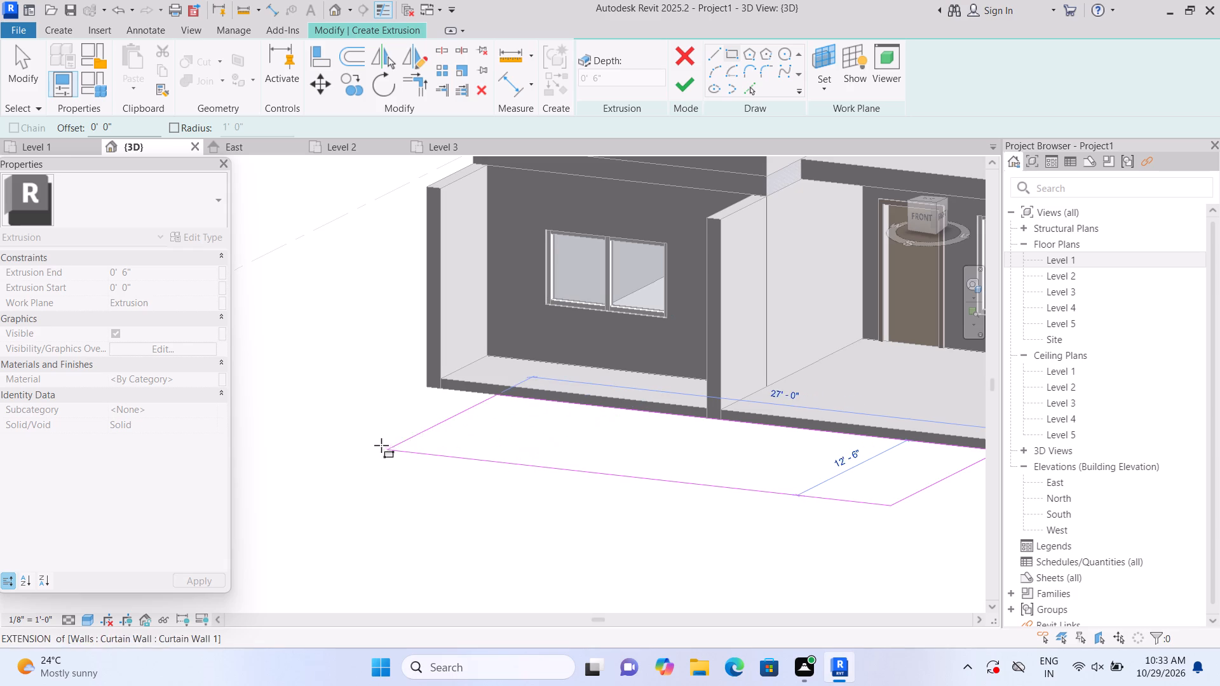
pyautogui.click(359, 405)
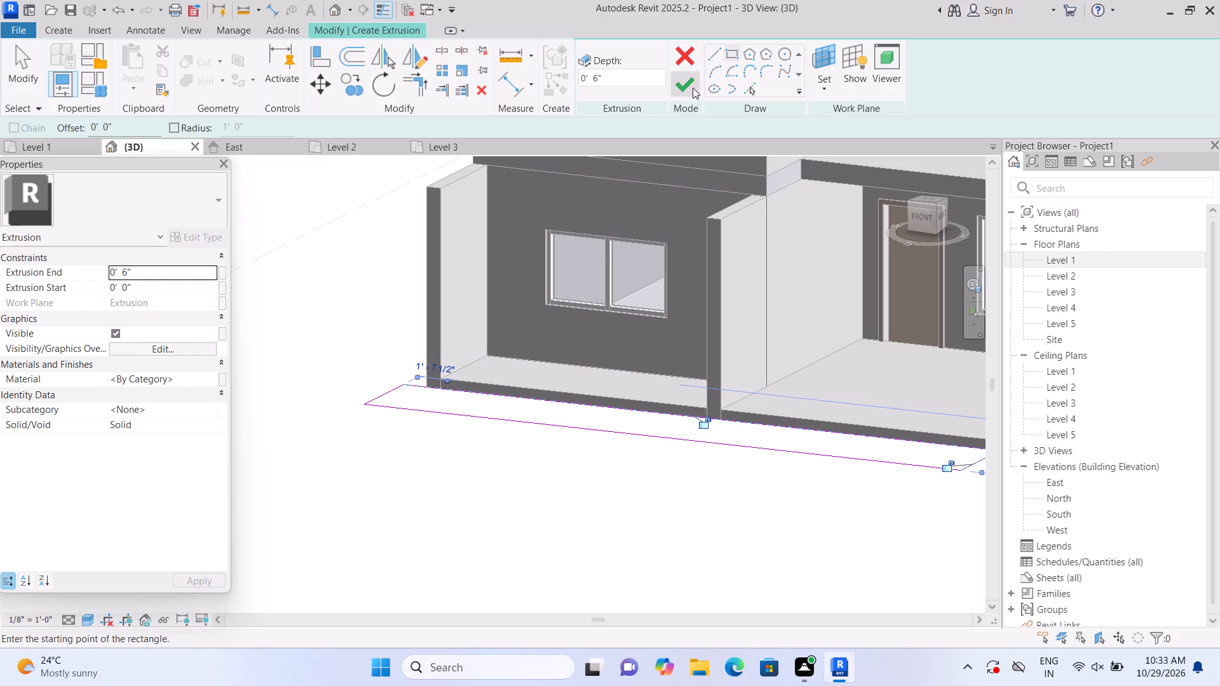
pyautogui.click(693, 88)
pyautogui.moveTo(623, 524); pyautogui.dragTo(497, 425, button='middle')
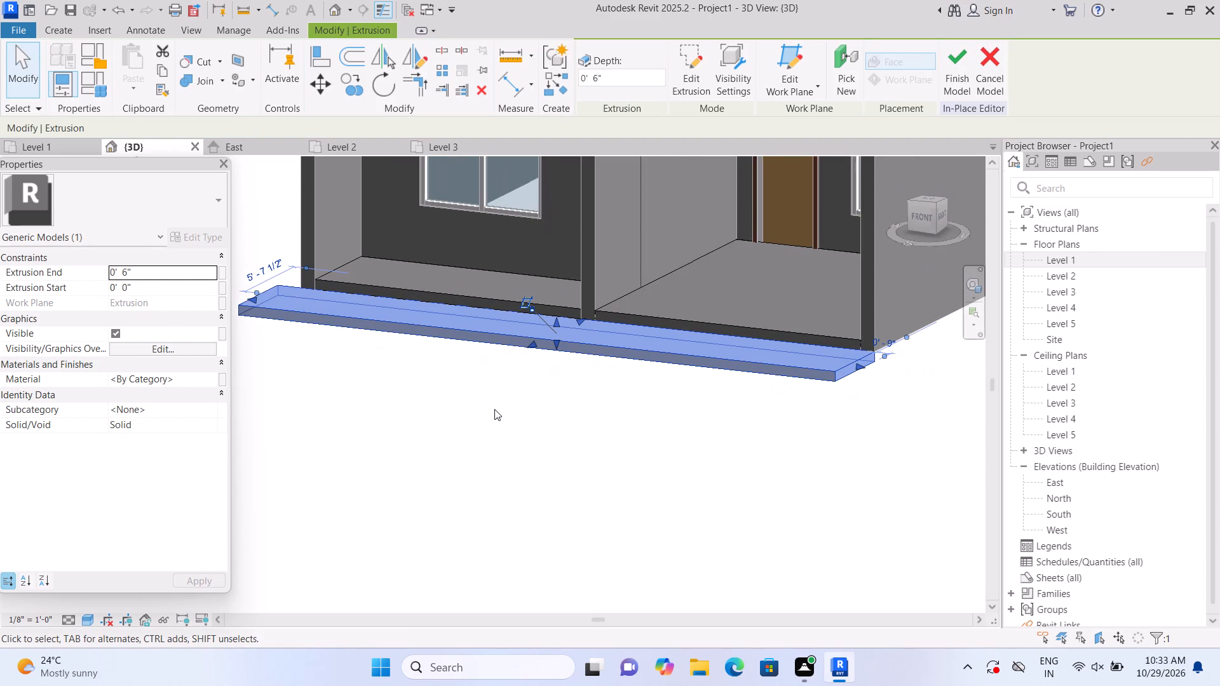
pyautogui.click(496, 409)
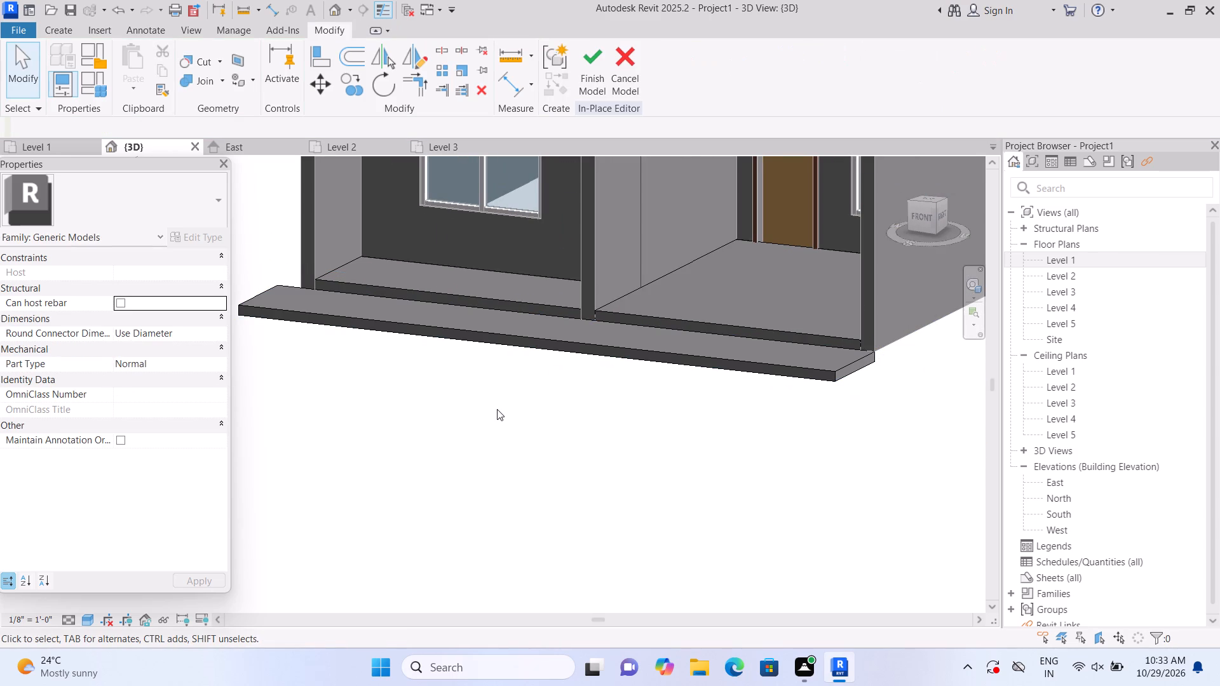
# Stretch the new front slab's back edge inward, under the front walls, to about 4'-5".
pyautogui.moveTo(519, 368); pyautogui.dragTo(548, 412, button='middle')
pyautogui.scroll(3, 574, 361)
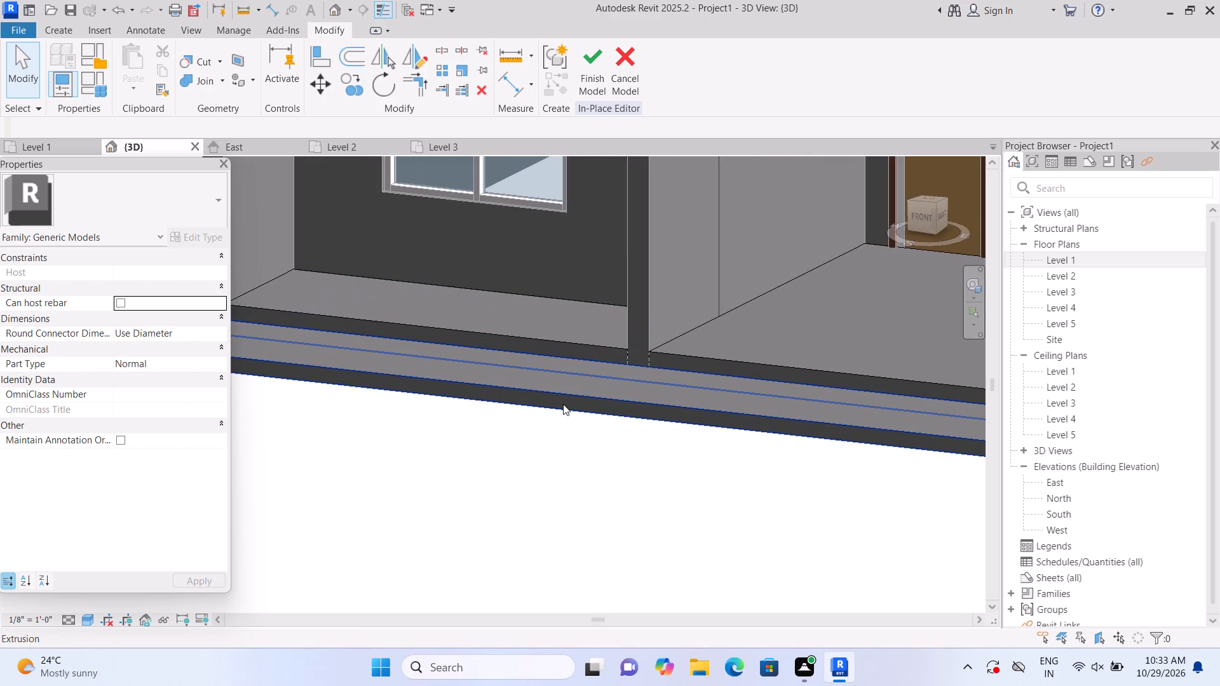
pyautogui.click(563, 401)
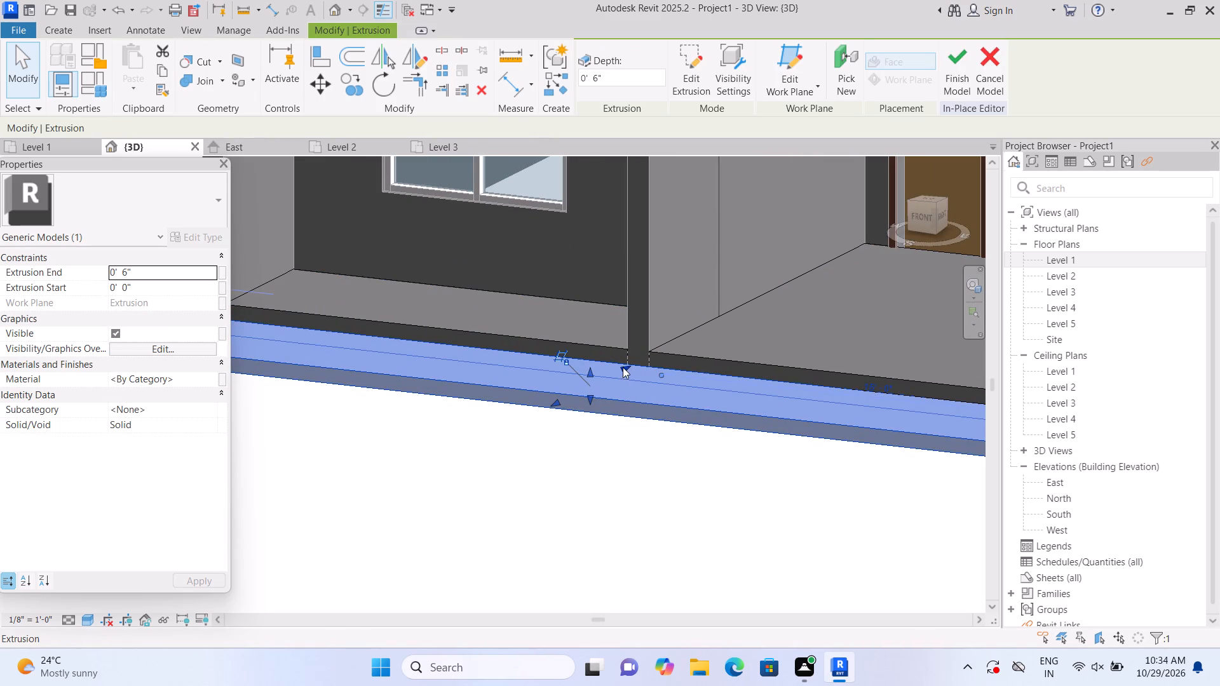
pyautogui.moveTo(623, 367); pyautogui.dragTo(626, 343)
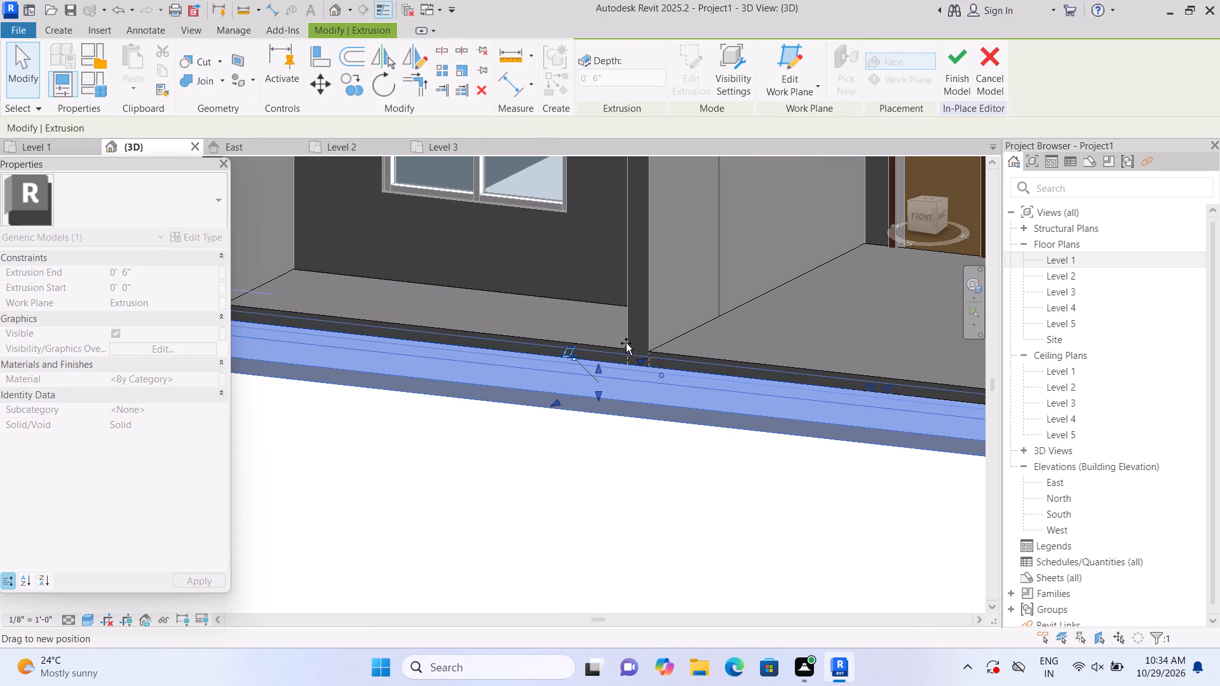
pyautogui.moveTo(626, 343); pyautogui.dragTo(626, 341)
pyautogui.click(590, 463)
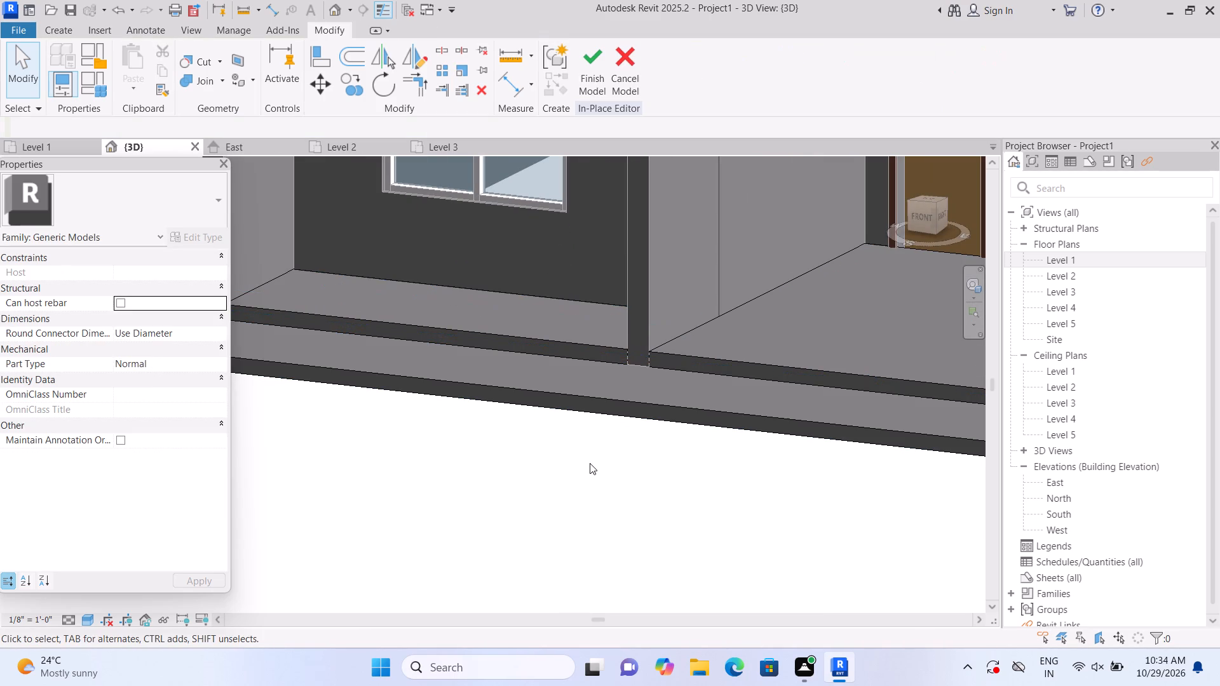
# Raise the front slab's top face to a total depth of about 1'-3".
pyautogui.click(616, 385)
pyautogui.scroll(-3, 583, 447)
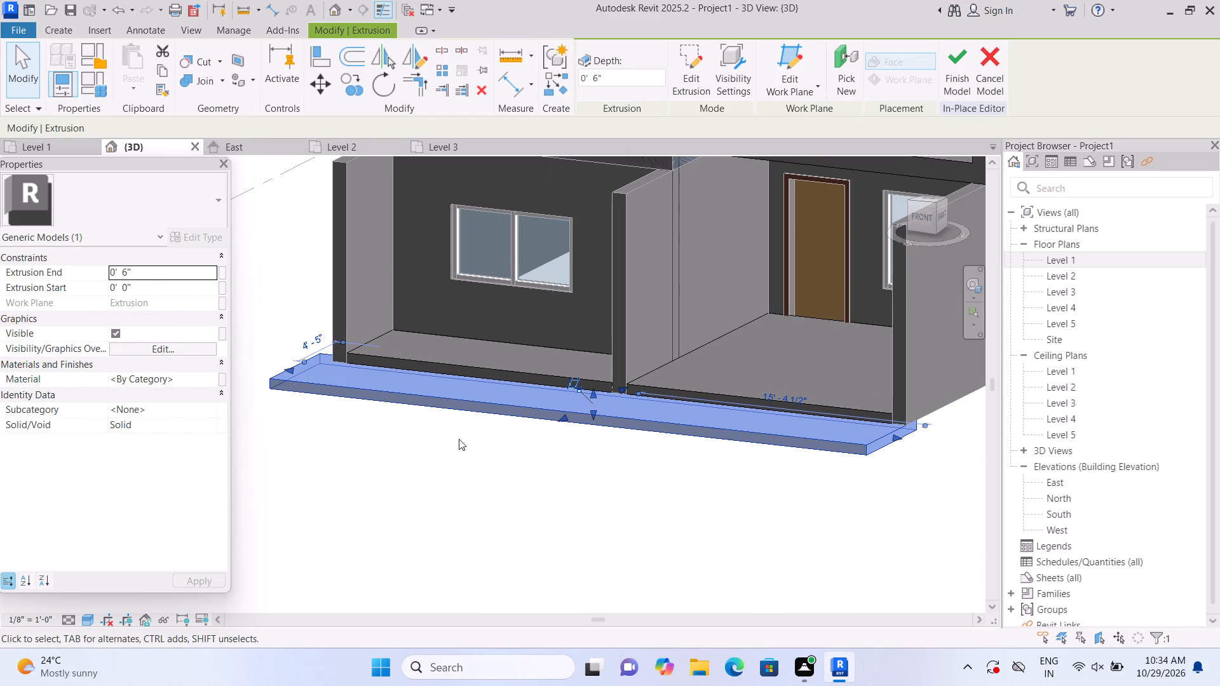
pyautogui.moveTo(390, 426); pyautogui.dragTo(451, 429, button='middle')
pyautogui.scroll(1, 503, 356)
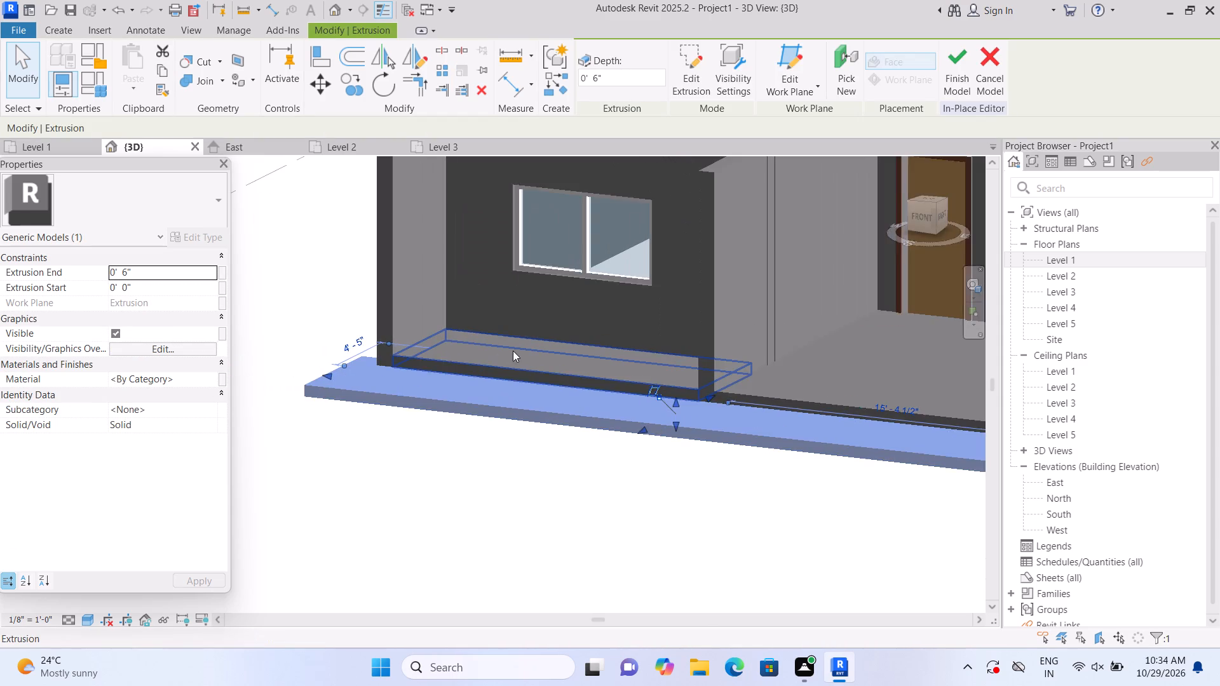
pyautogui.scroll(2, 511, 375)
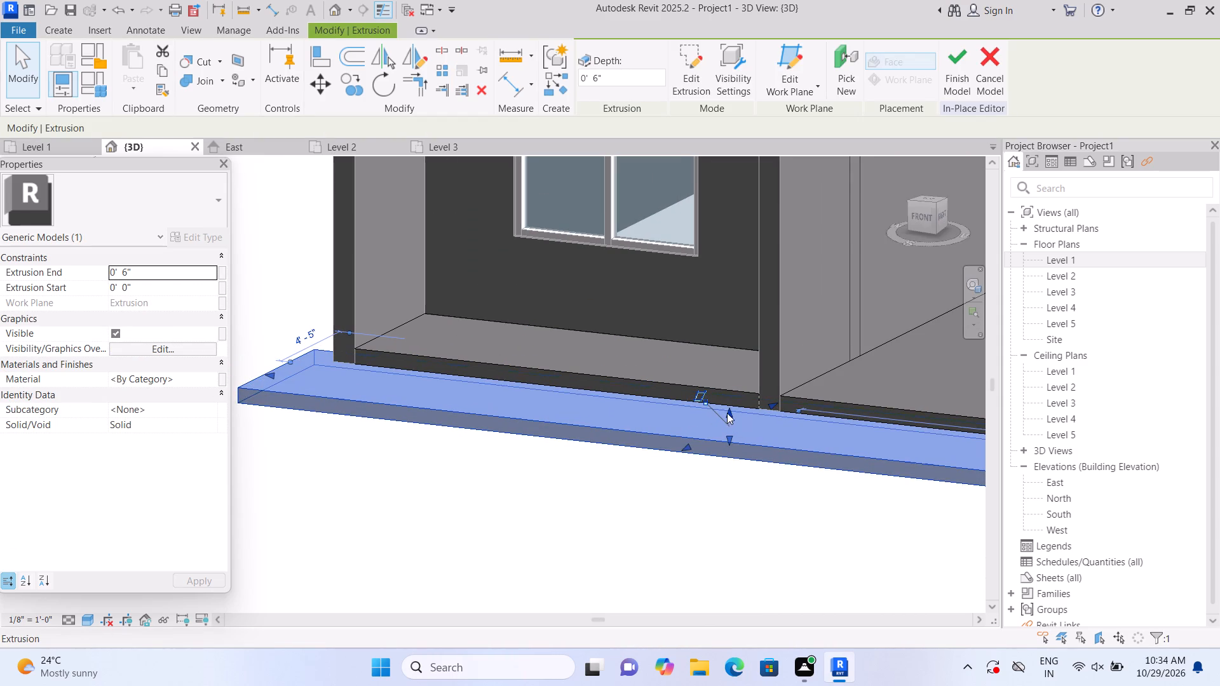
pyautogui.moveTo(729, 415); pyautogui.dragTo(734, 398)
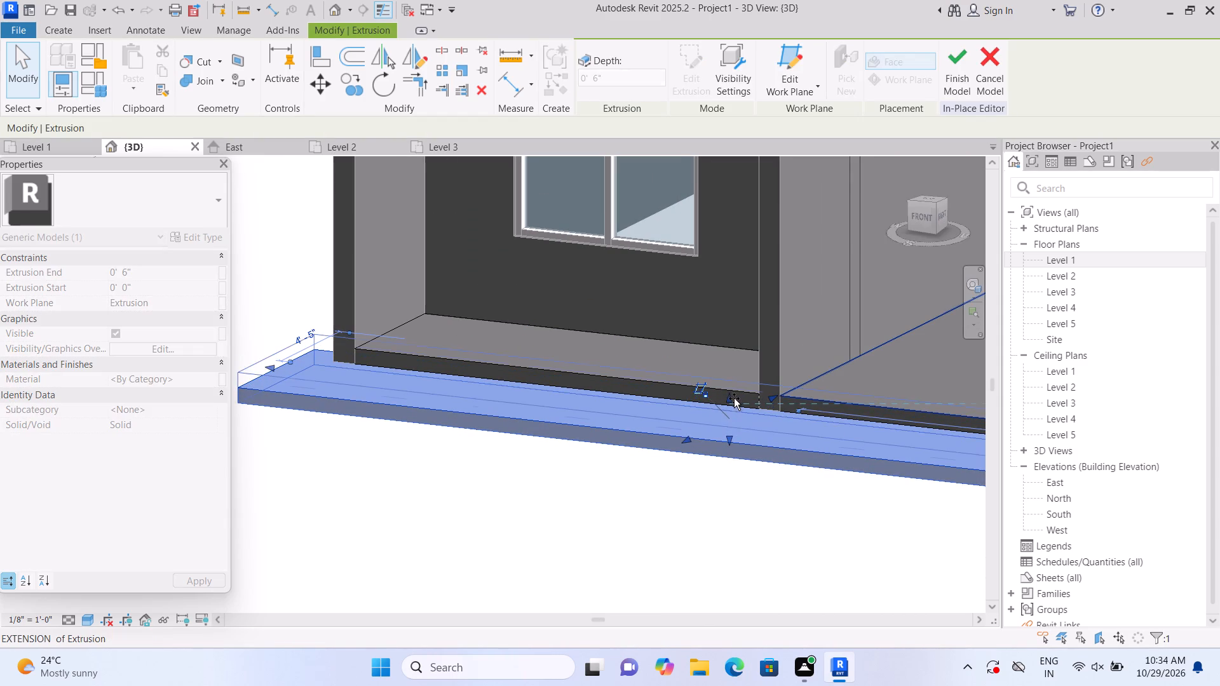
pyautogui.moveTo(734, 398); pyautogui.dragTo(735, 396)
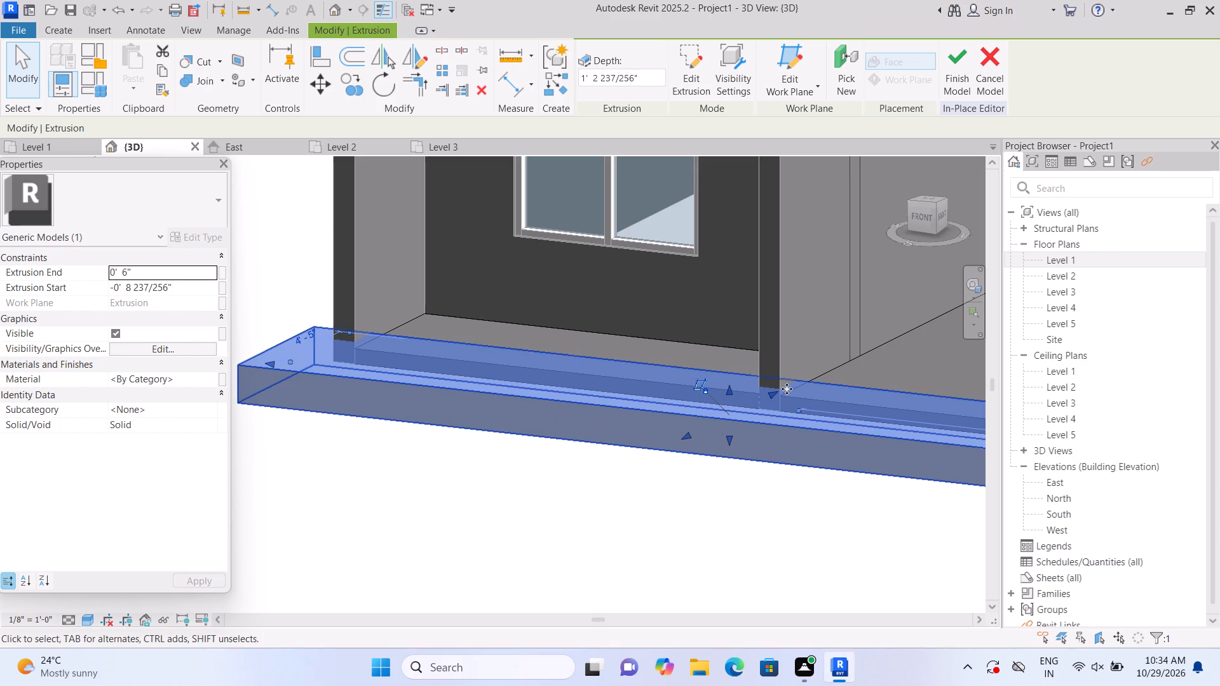
# Pull the front slab's back edge out to the front wall line, at 5'-7 1/2".
pyautogui.moveTo(771, 392); pyautogui.dragTo(759, 407)
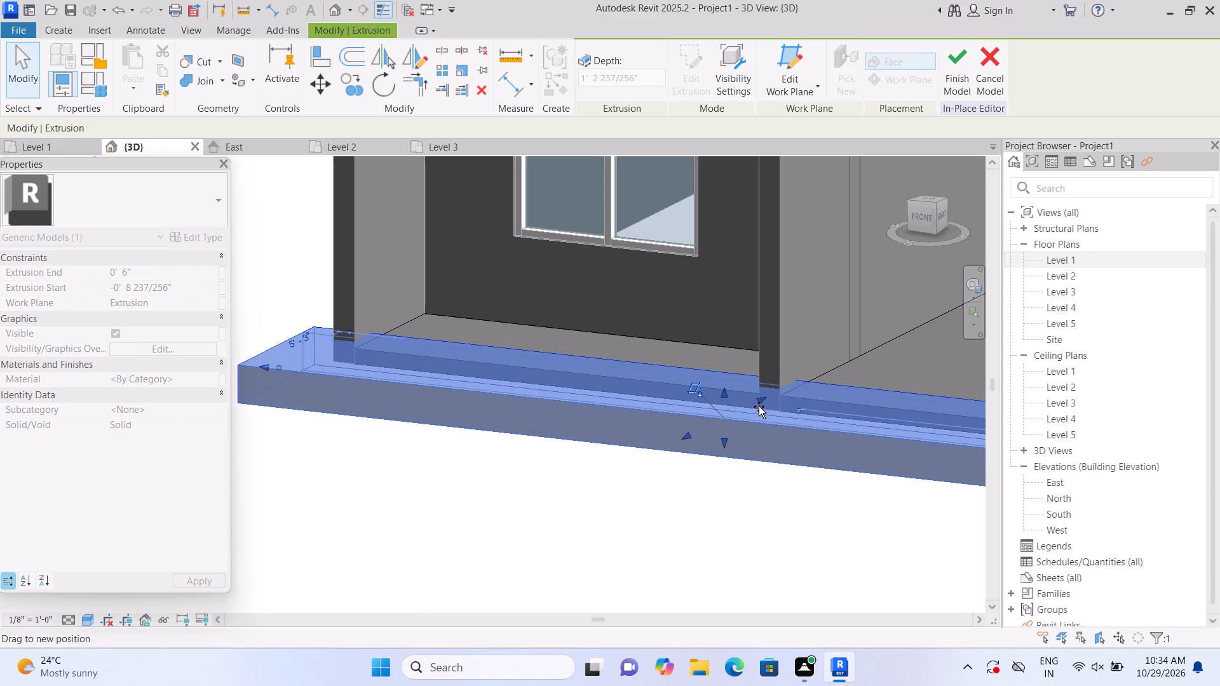
pyautogui.moveTo(759, 407); pyautogui.dragTo(757, 407)
pyautogui.click(684, 547)
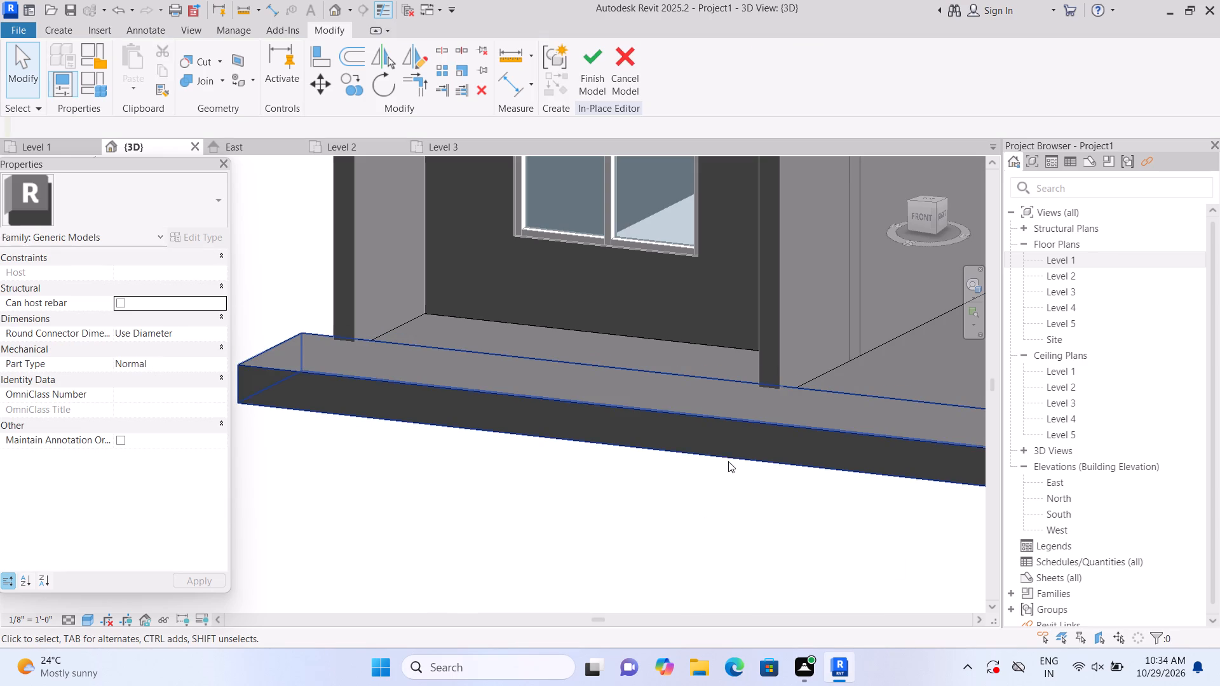
pyautogui.click(743, 414)
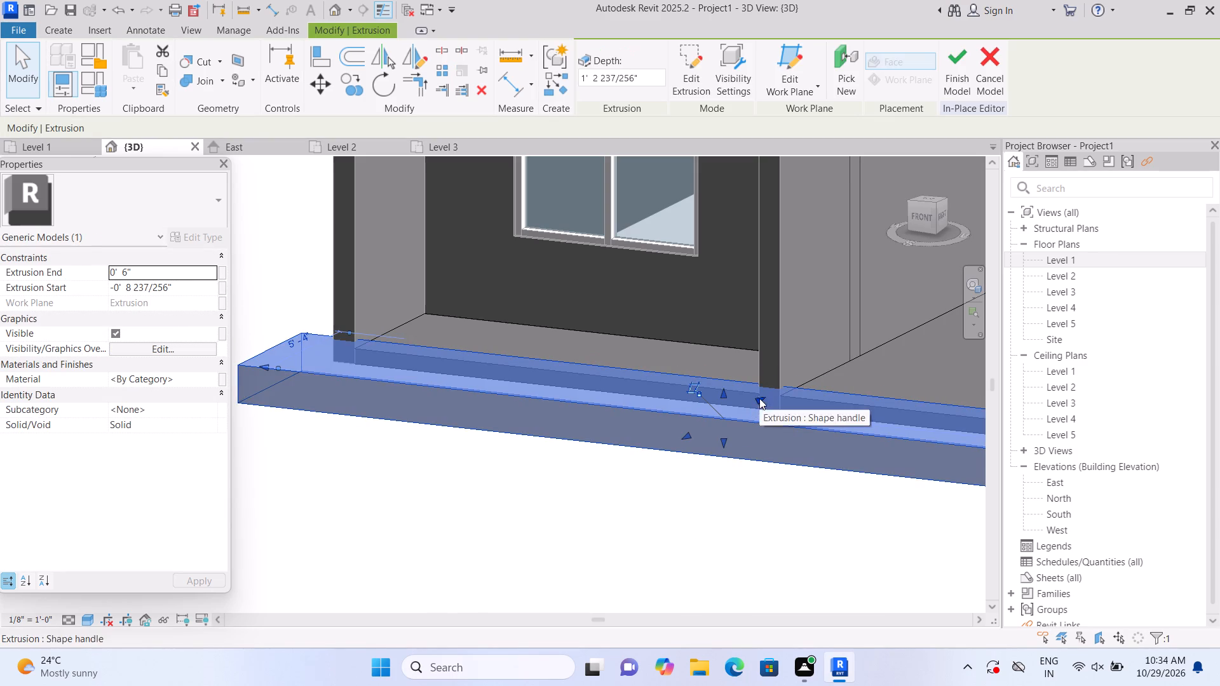
pyautogui.moveTo(759, 398); pyautogui.dragTo(754, 407)
pyautogui.click(719, 506)
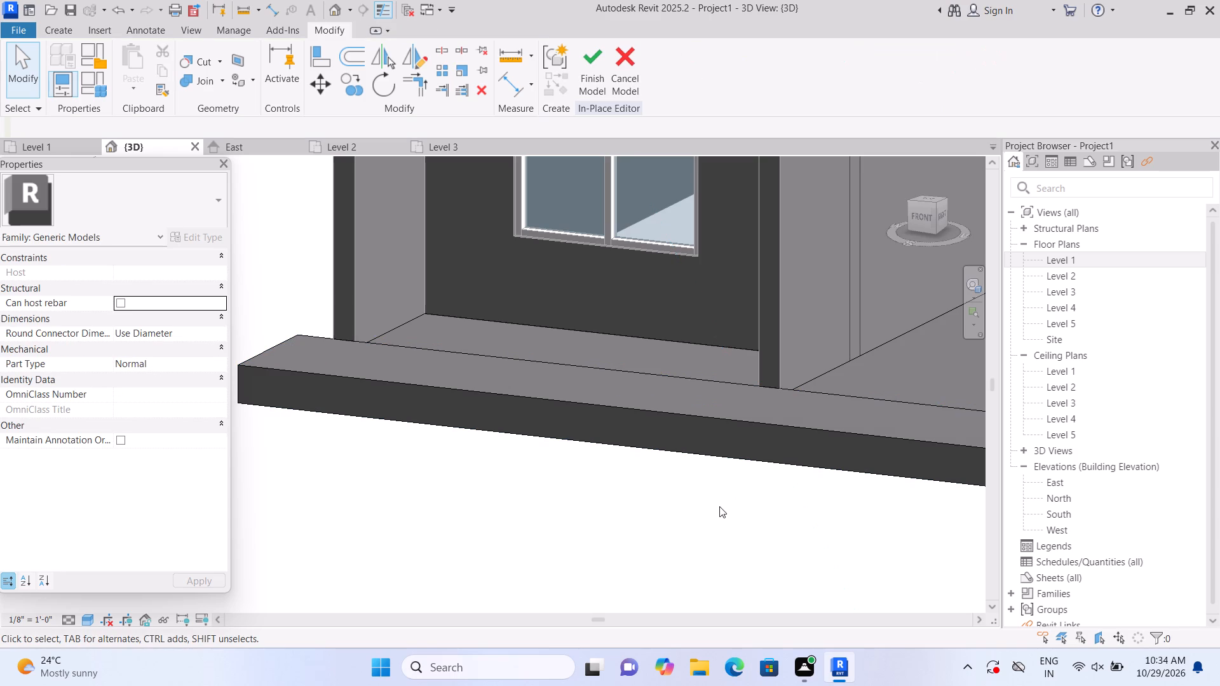
# Lower the front slab's top face to floor level for a total depth of 1'-0".
pyautogui.click(731, 408)
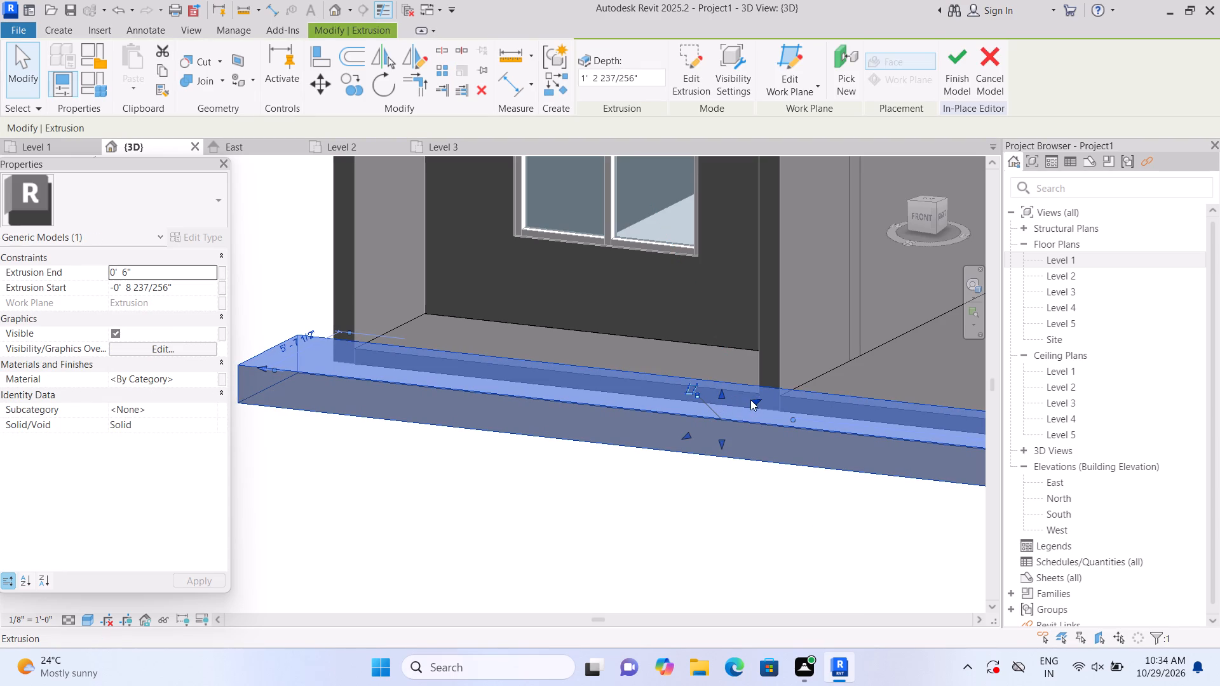
pyautogui.moveTo(720, 393); pyautogui.dragTo(721, 408)
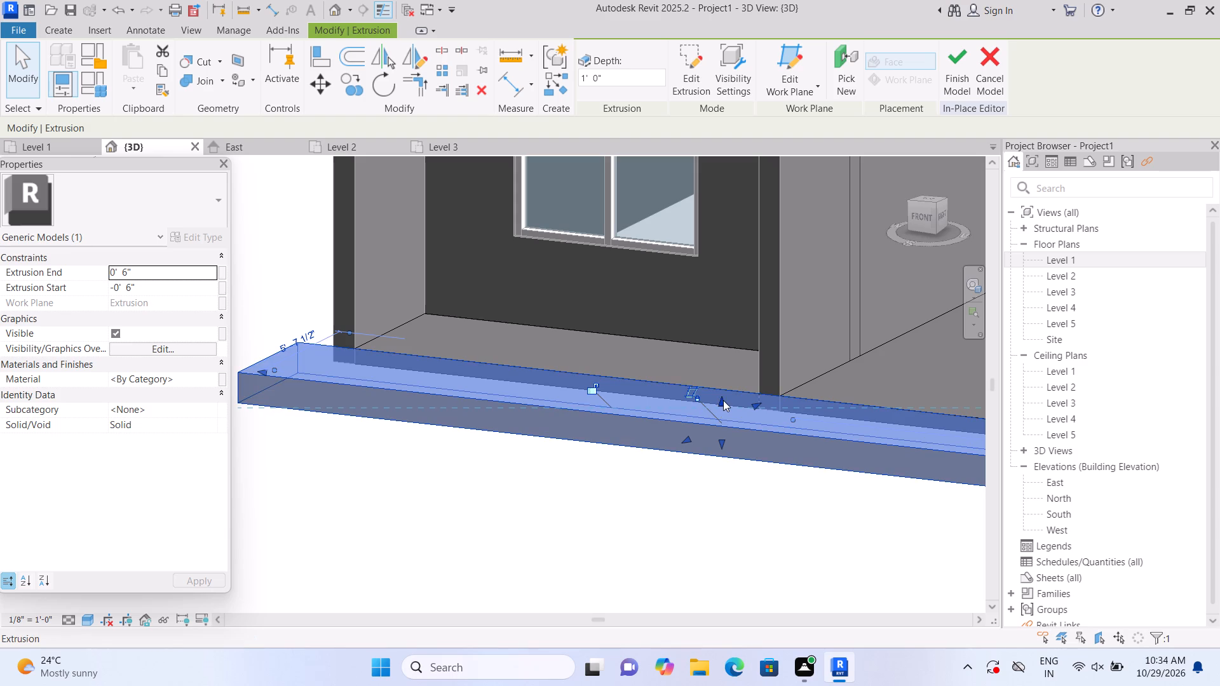
pyautogui.moveTo(723, 400); pyautogui.dragTo(724, 415)
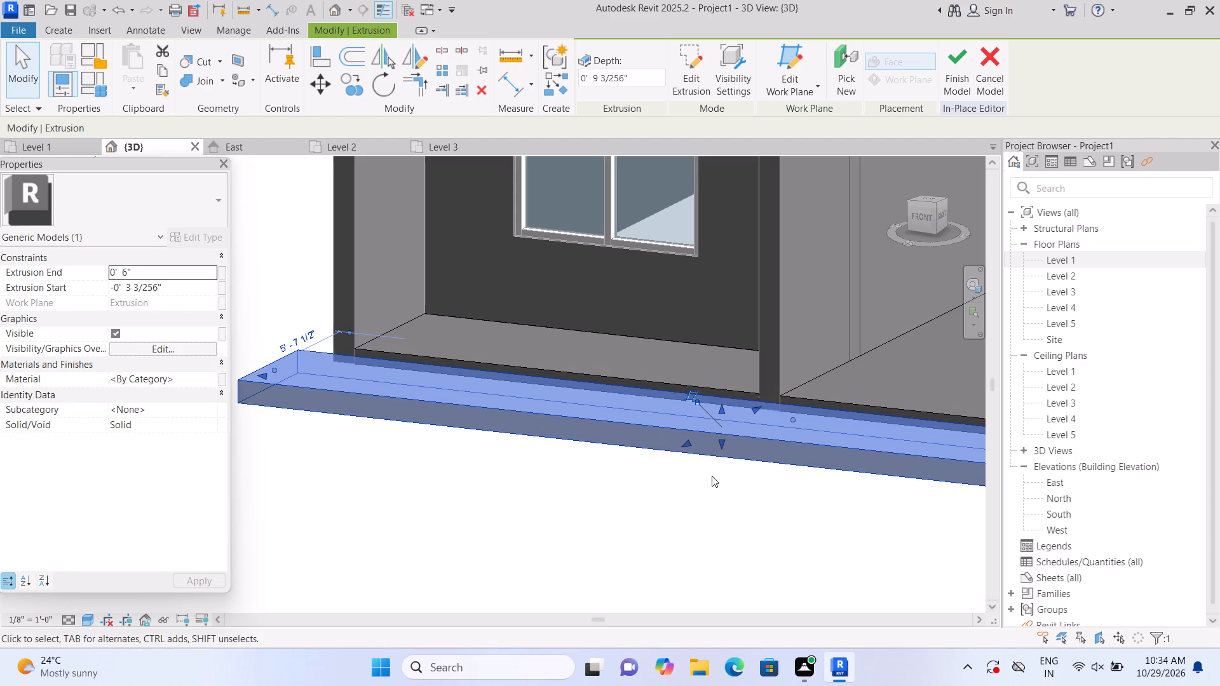
pyautogui.click(720, 405)
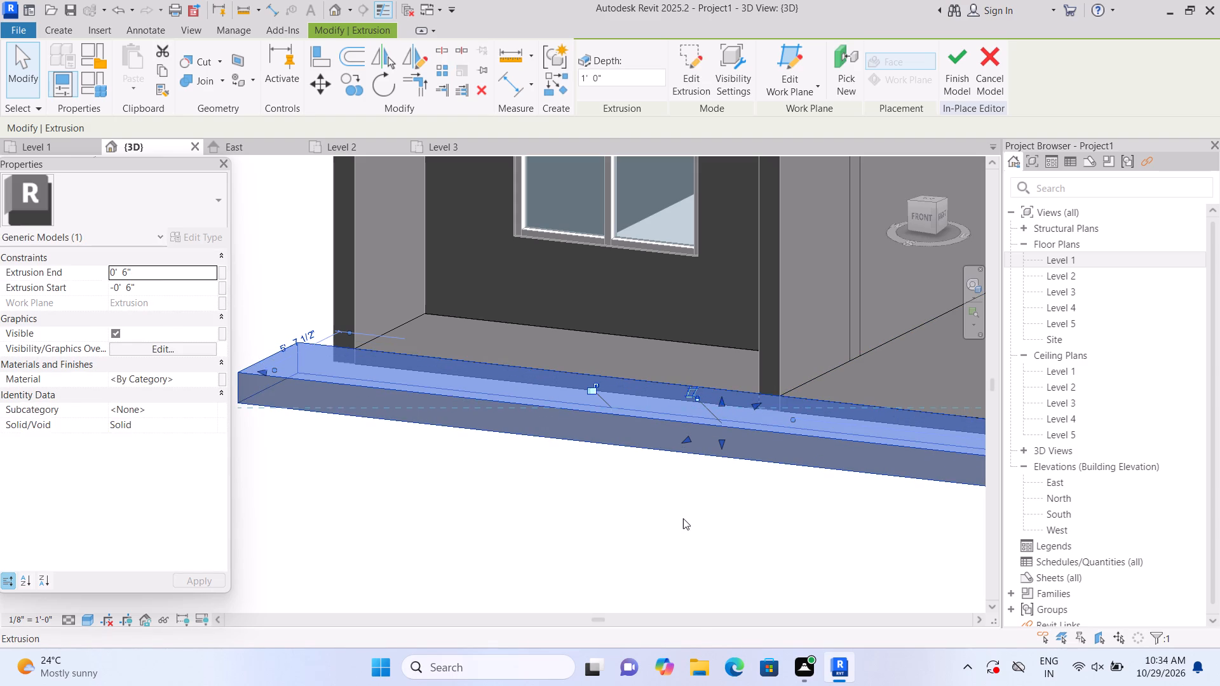
pyautogui.click(683, 519)
pyautogui.scroll(-3, 683, 517)
pyautogui.moveTo(696, 532); pyautogui.dragTo(560, 431, button='middle')
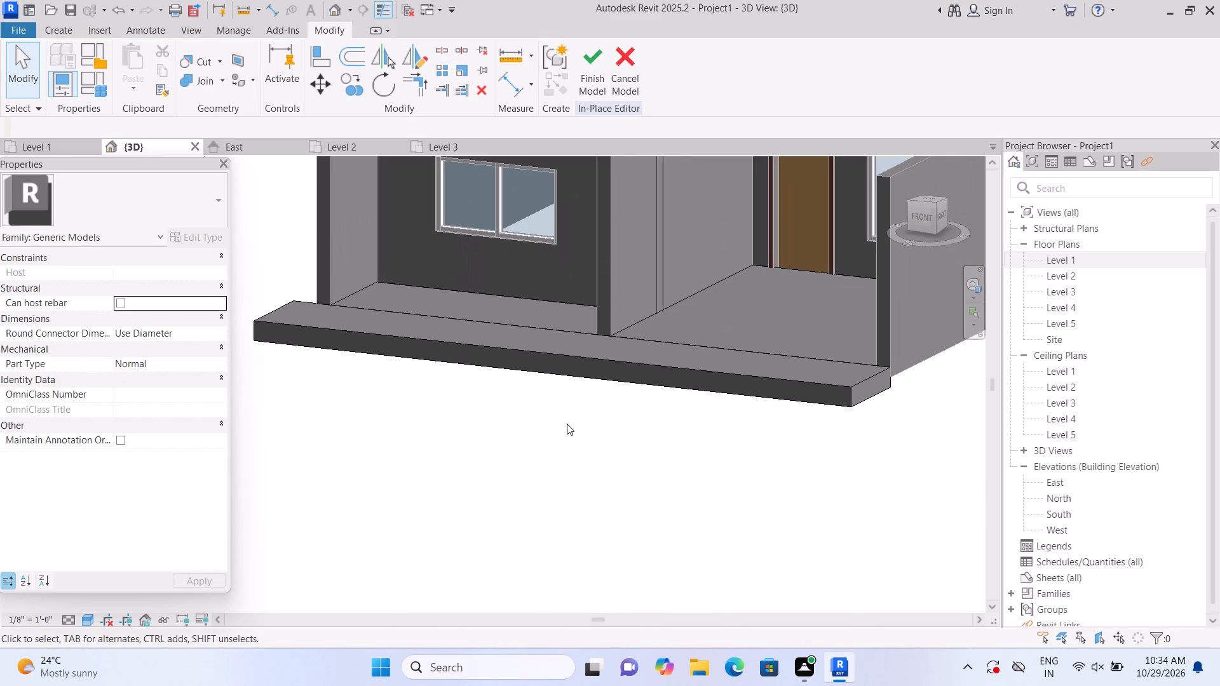
# Stretch the front slab's end on the entrance-door side outward, beyond the outer face of the side wall.
pyautogui.click(746, 381)
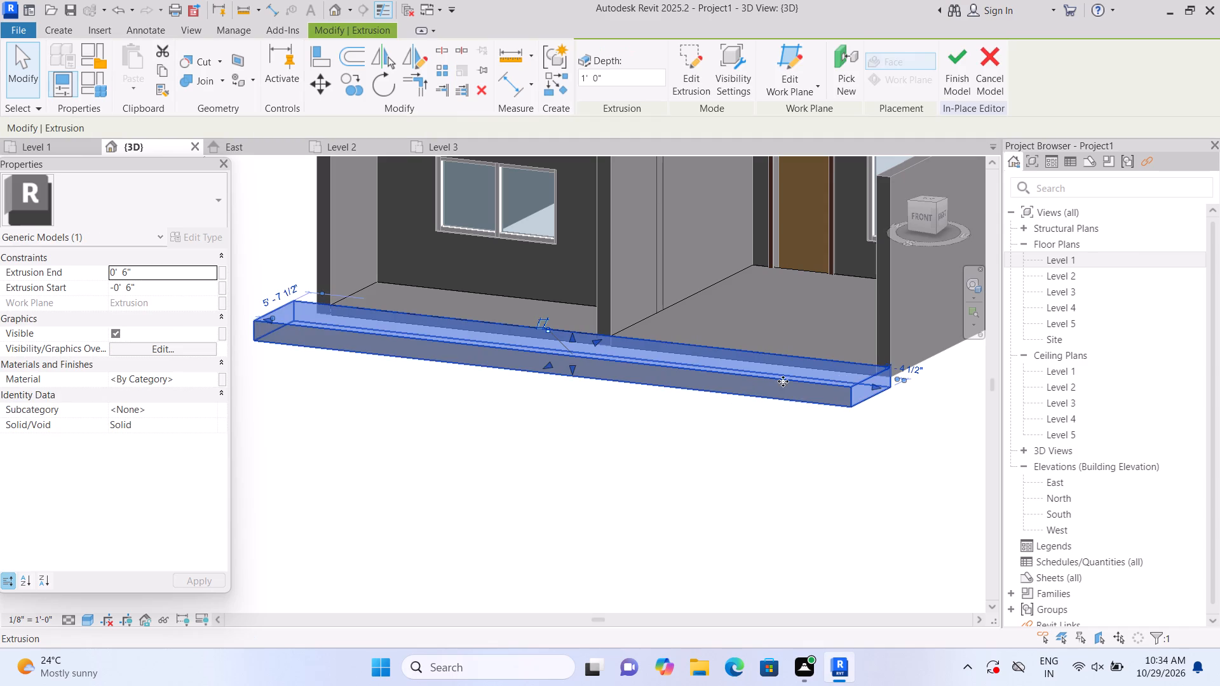
pyautogui.moveTo(874, 384); pyautogui.dragTo(884, 389)
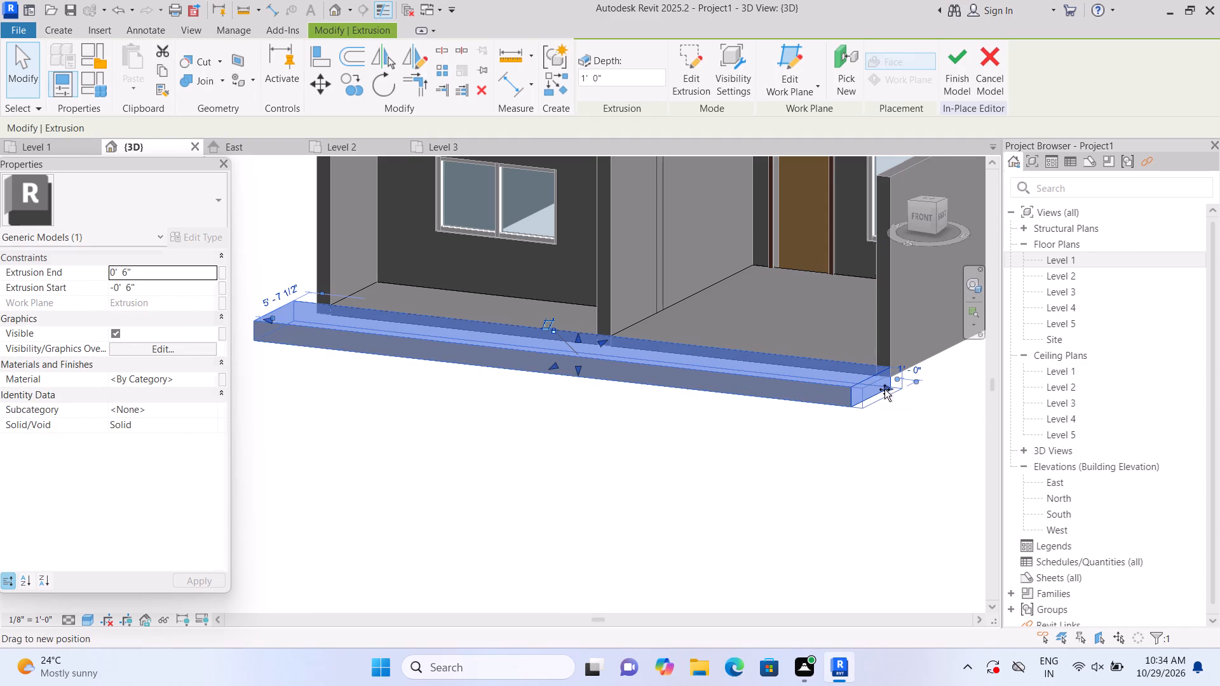
pyautogui.moveTo(884, 389); pyautogui.dragTo(893, 398)
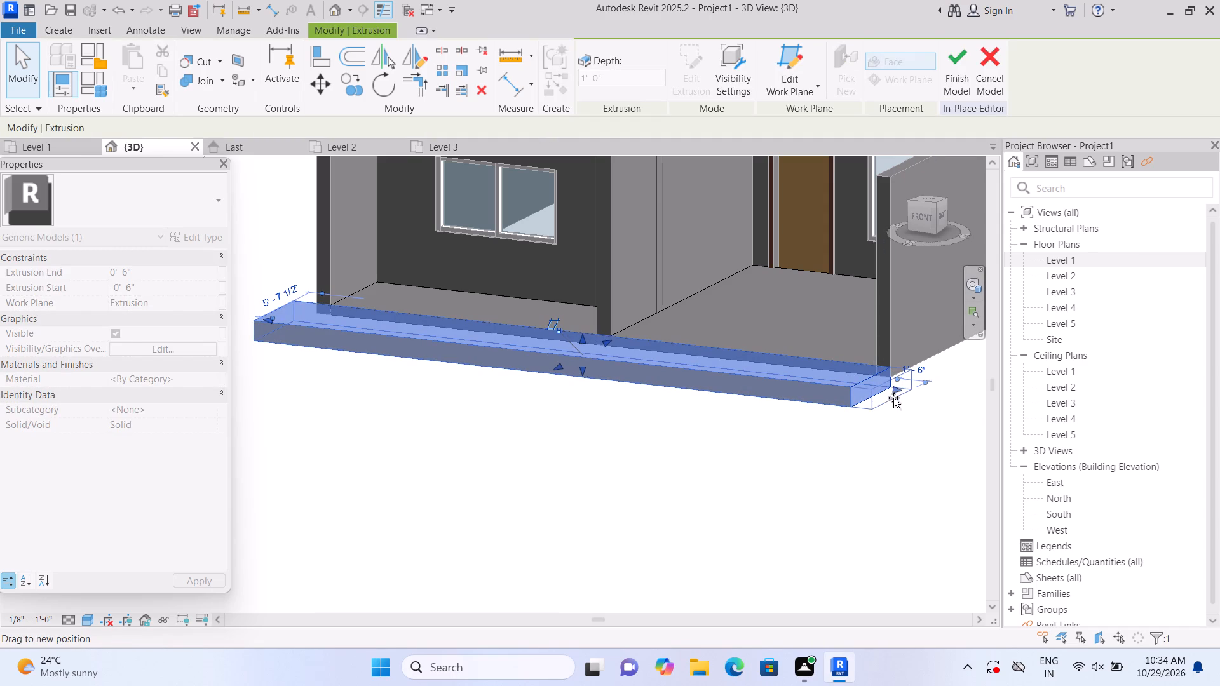
pyautogui.moveTo(893, 398); pyautogui.dragTo(912, 407)
pyautogui.click(790, 468)
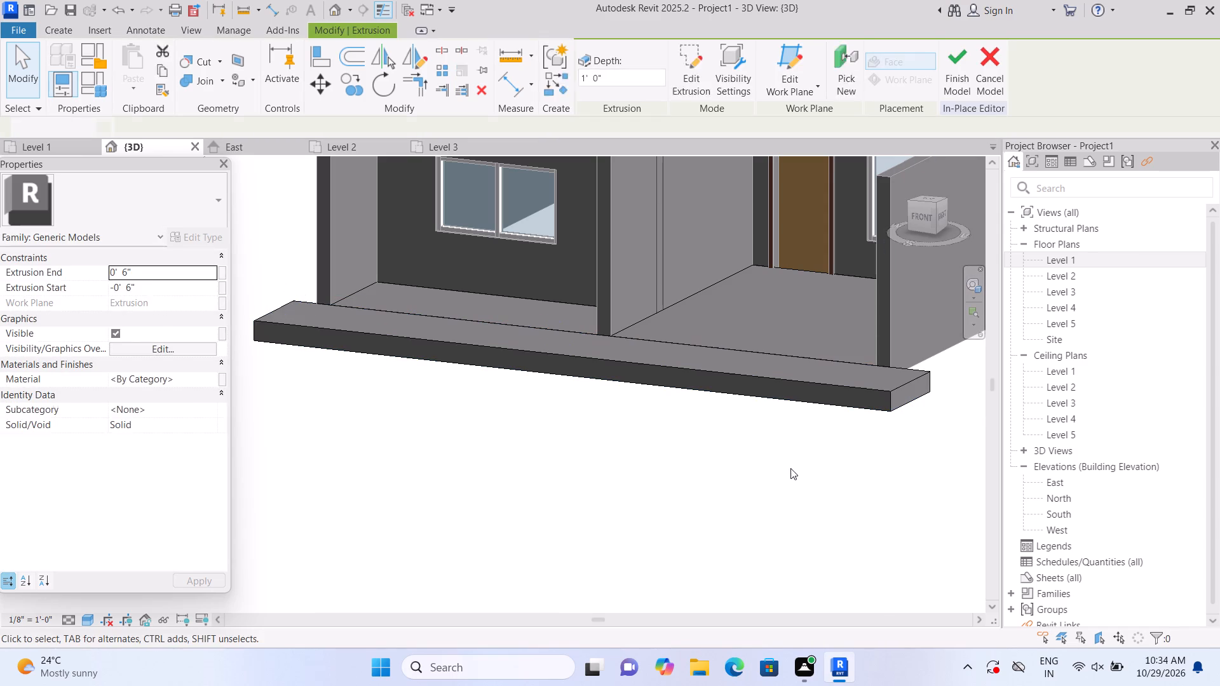
# Stretch the front slab's front edge further outward, away from the building, to deepen the slab.
pyautogui.click(679, 384)
pyautogui.moveTo(567, 365); pyautogui.dragTo(550, 375)
pyautogui.click(530, 469)
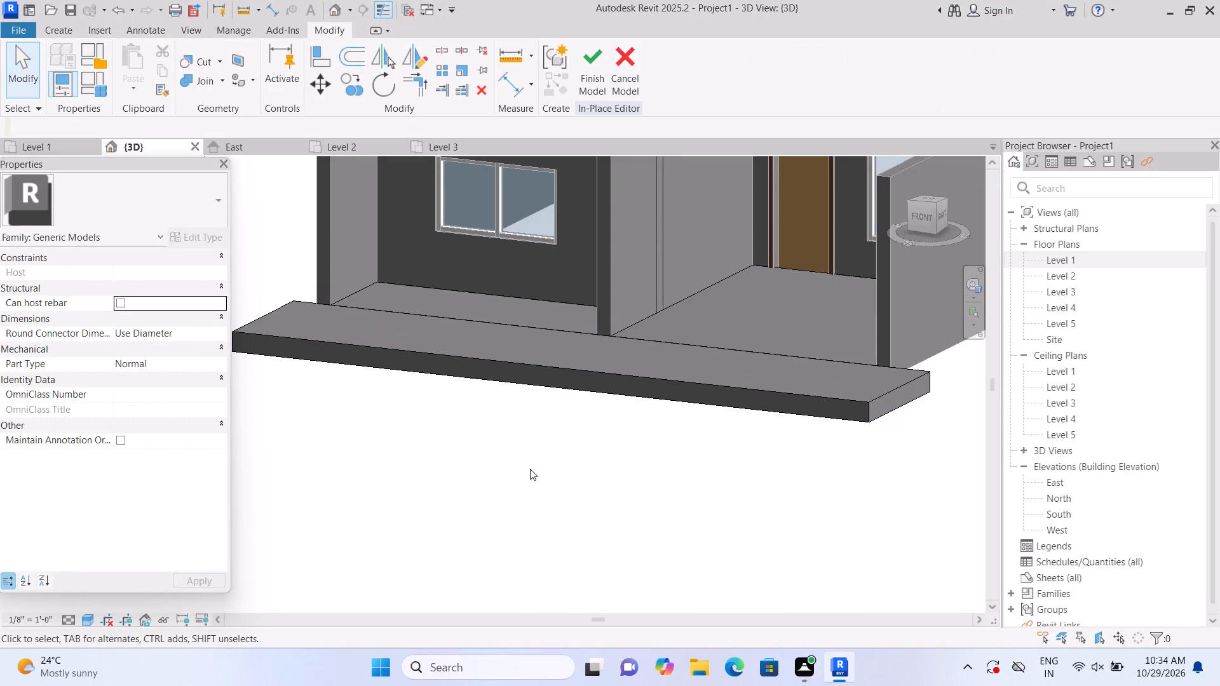
# Join the front slab's geometry with the porch slab below the window and the porch slab at the entrance door.
pyautogui.click(221, 79)
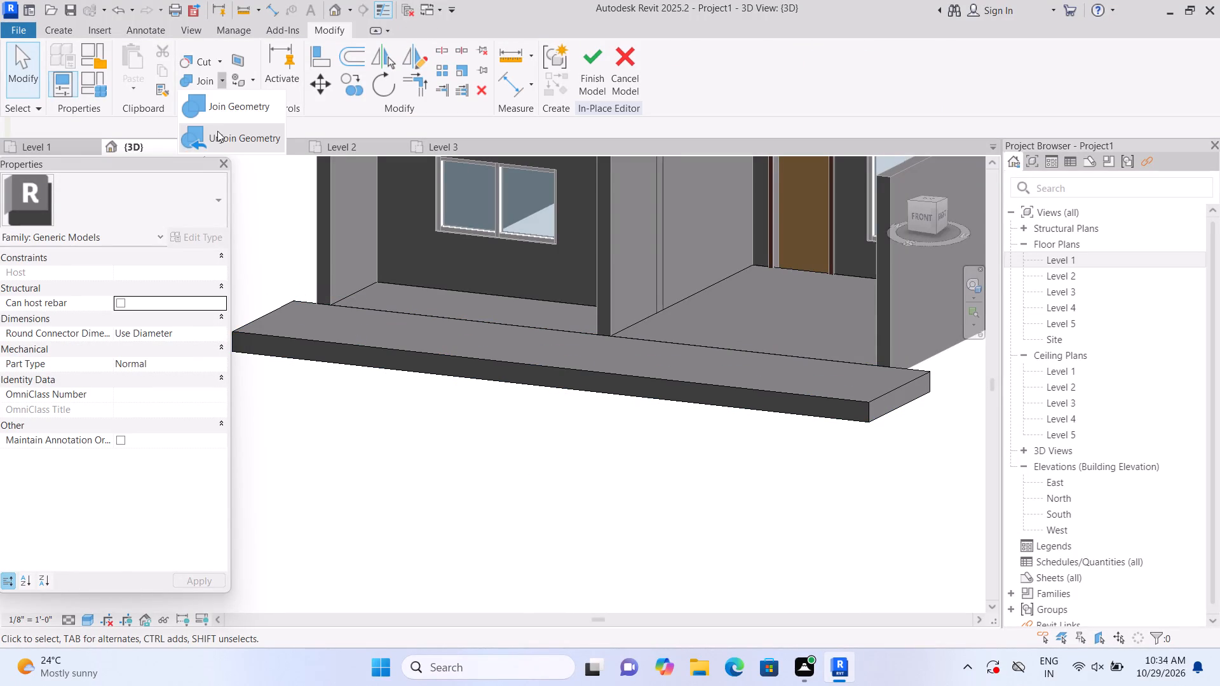
pyautogui.click(226, 111)
pyautogui.click(522, 340)
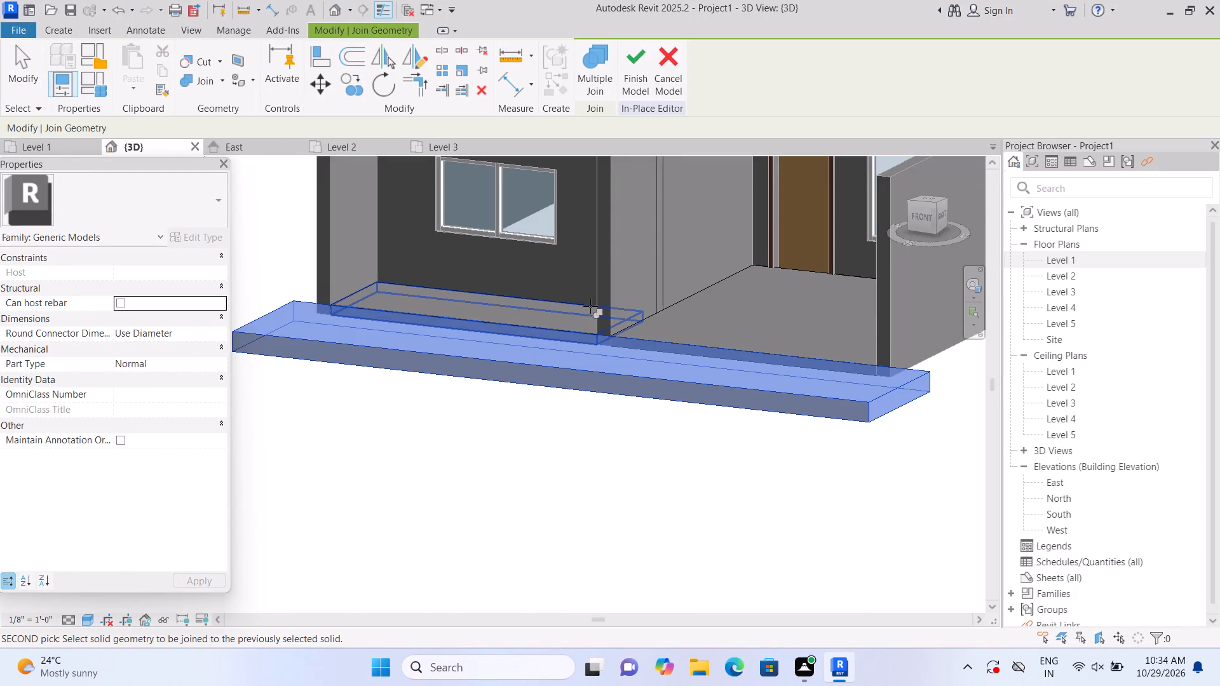
pyautogui.click(590, 306)
pyautogui.click(655, 316)
pyautogui.click(650, 364)
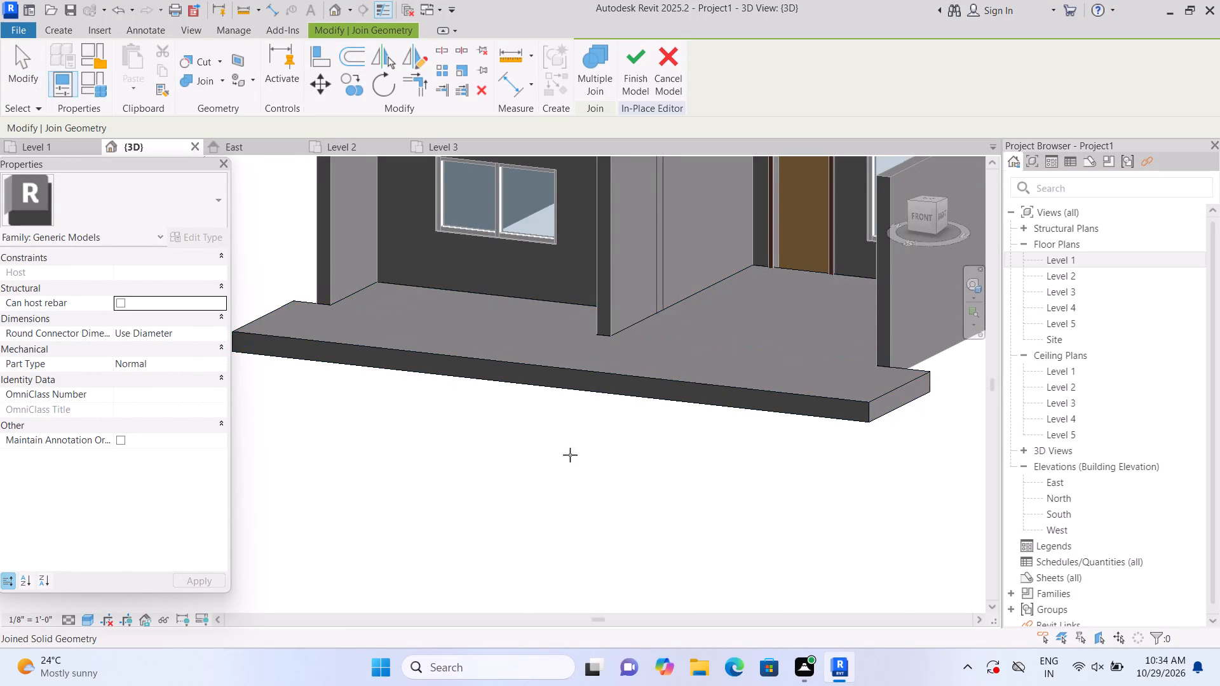
# Examine the whole building front in 3D with the joined front slab and the porch walls.
pyautogui.scroll(-7, 546, 479)
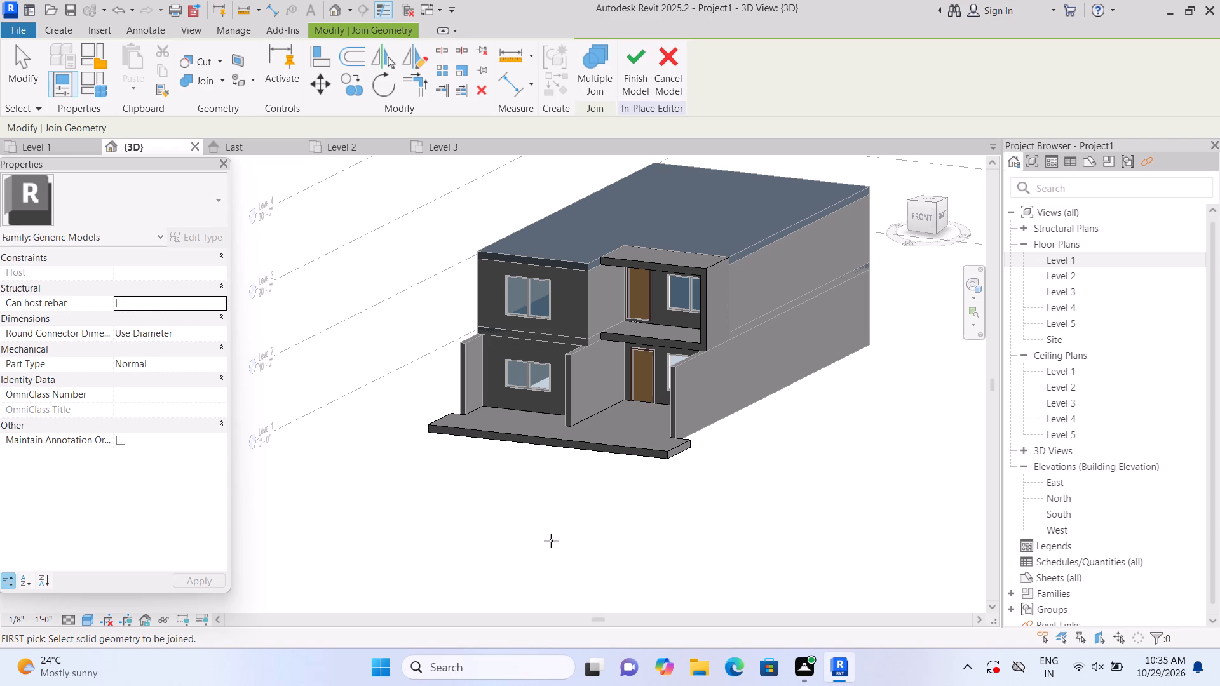
pyautogui.moveTo(524, 502); pyautogui.dragTo(537, 525, button='middle')
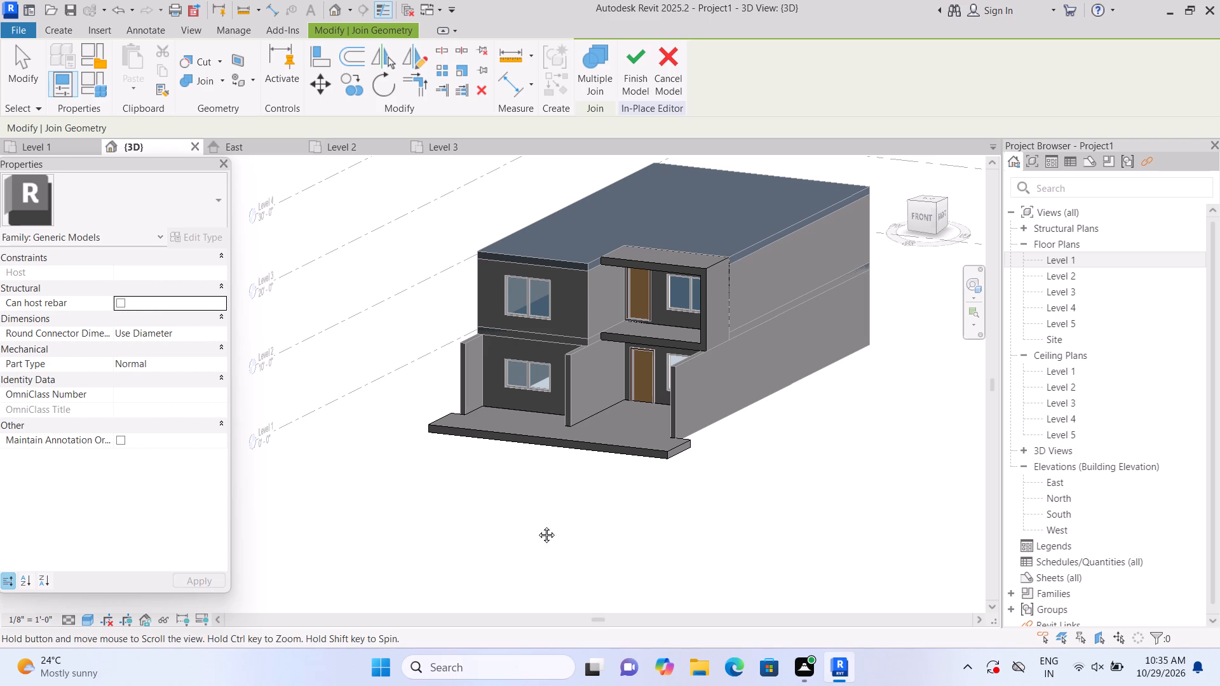
pyautogui.moveTo(537, 525); pyautogui.dragTo(586, 570, button='middle')
pyautogui.moveTo(421, 533); pyautogui.dragTo(487, 577, button='middle')
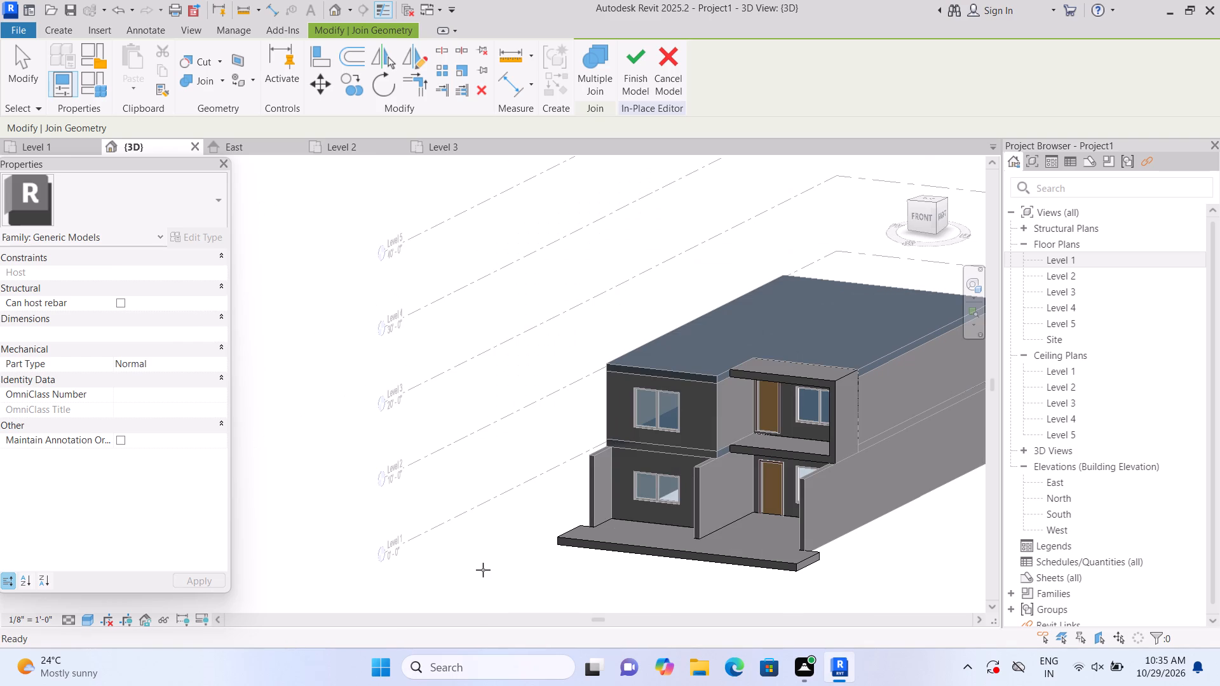
pyautogui.scroll(2, 483, 570)
pyautogui.moveTo(542, 586); pyautogui.dragTo(412, 527, button='middle')
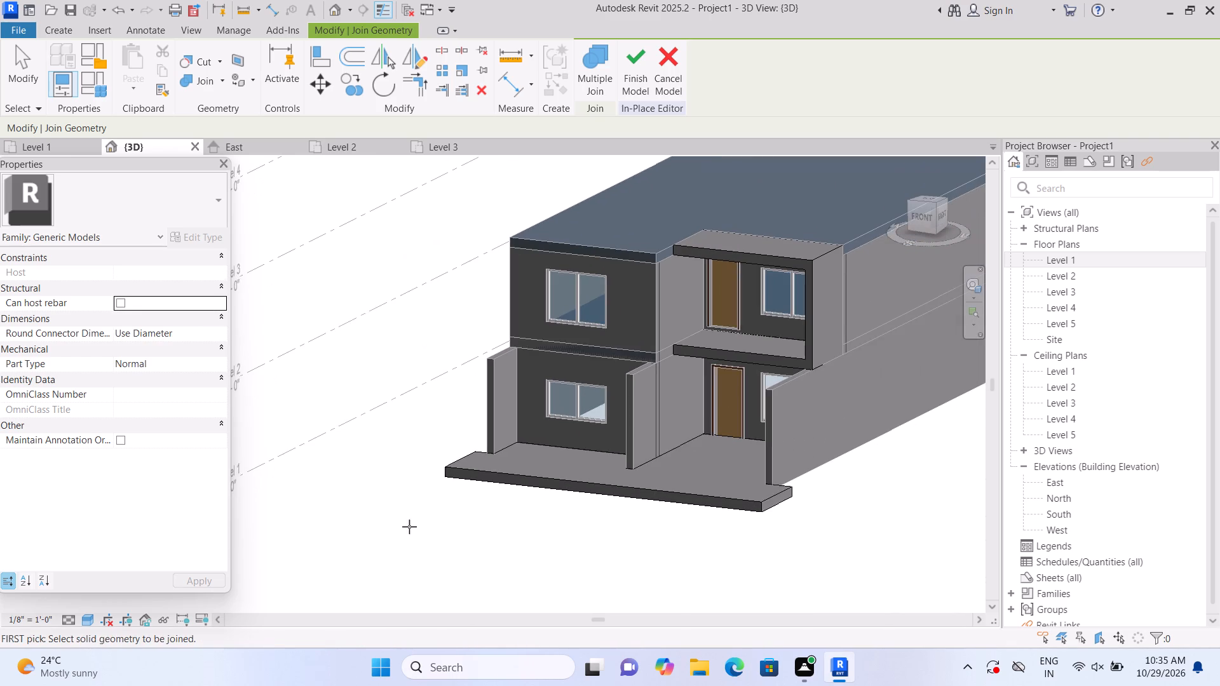
pyautogui.scroll(1, 494, 454)
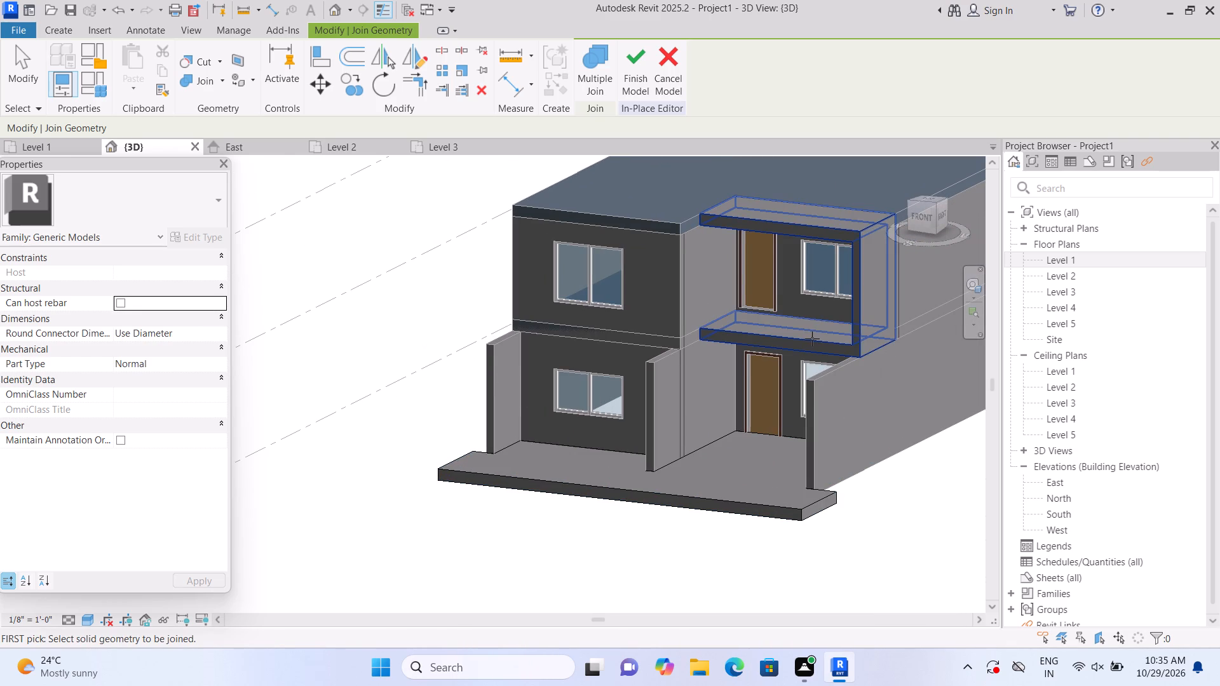
# Open the Level 1 floor plan and finish the in-place front slab model.
pyautogui.doubleClick(1063, 254)
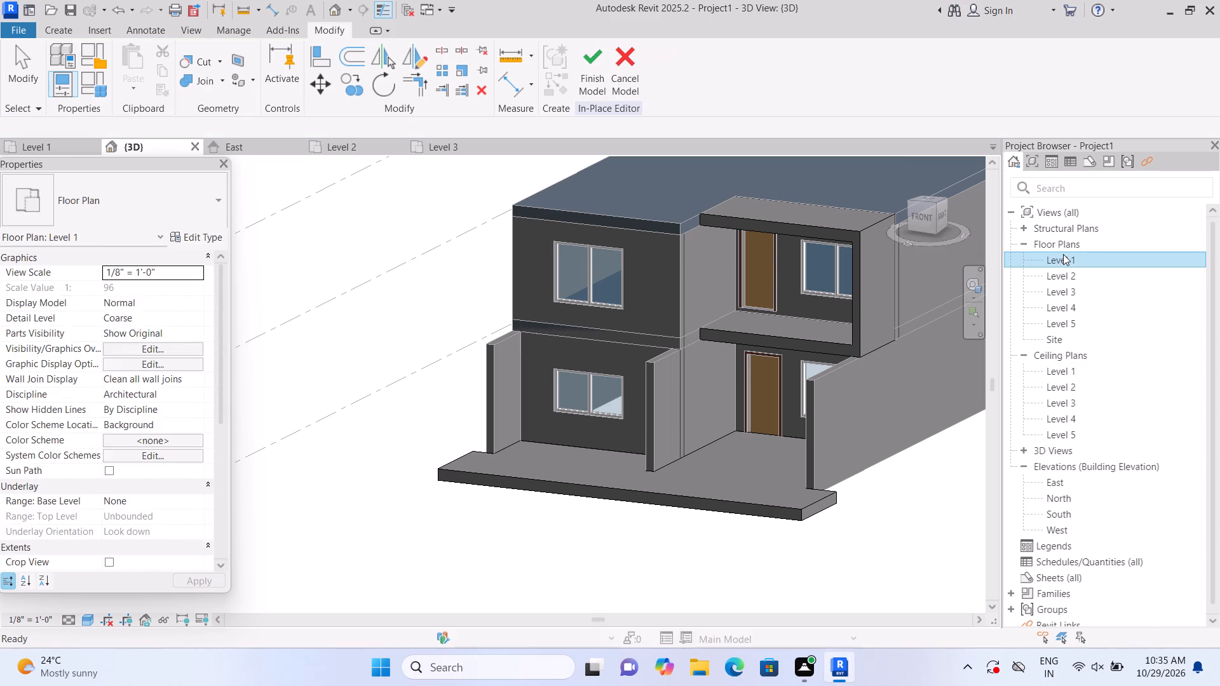
pyautogui.scroll(-2, 502, 445)
pyautogui.moveTo(496, 426); pyautogui.dragTo(499, 507, button='middle')
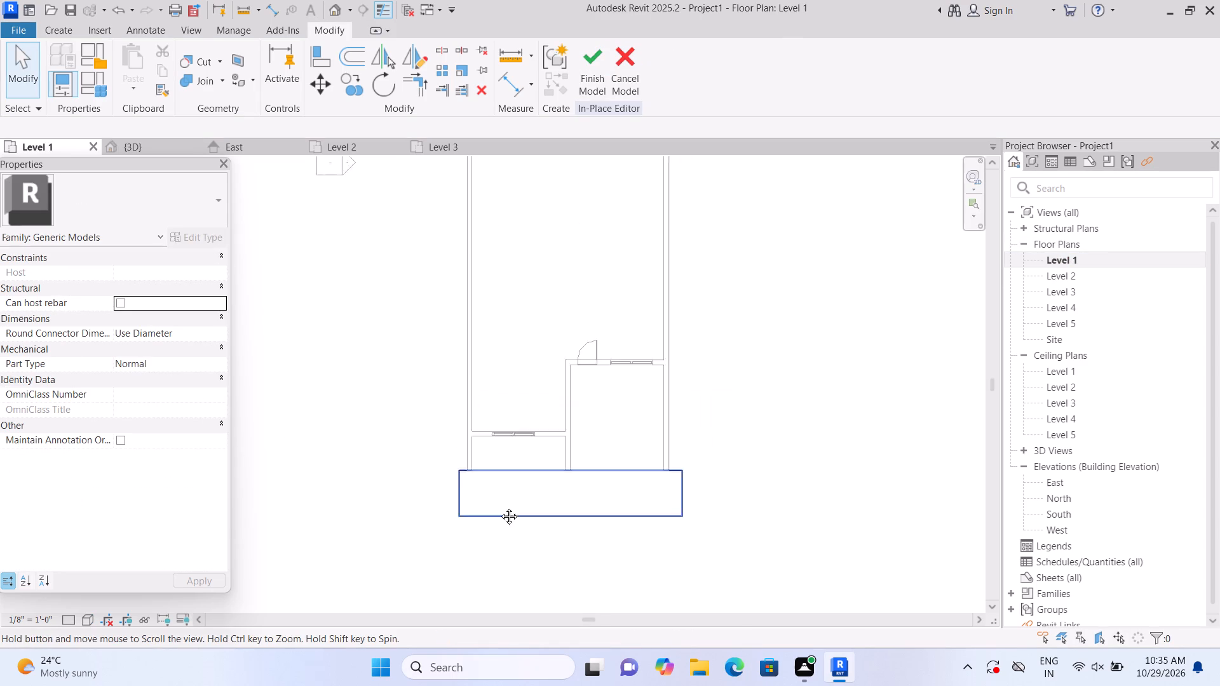
pyautogui.moveTo(499, 507); pyautogui.dragTo(499, 513, button='middle')
pyautogui.scroll(2, 469, 471)
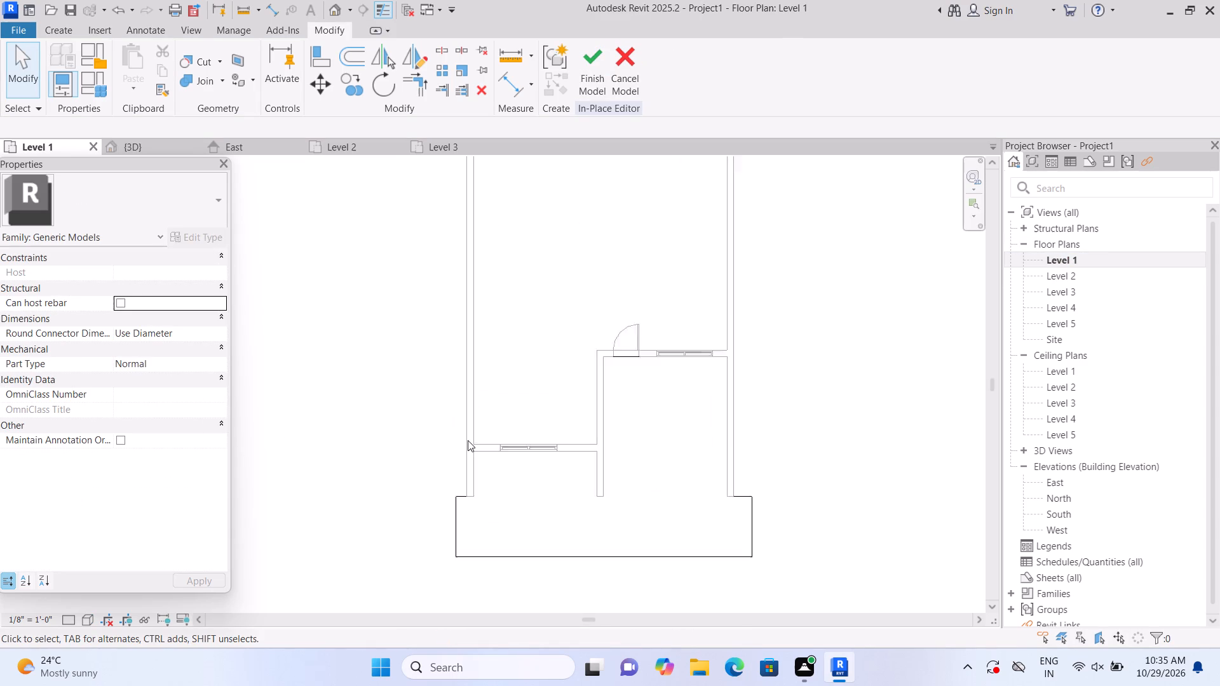
pyautogui.scroll(1, 468, 440)
pyautogui.click(442, 55)
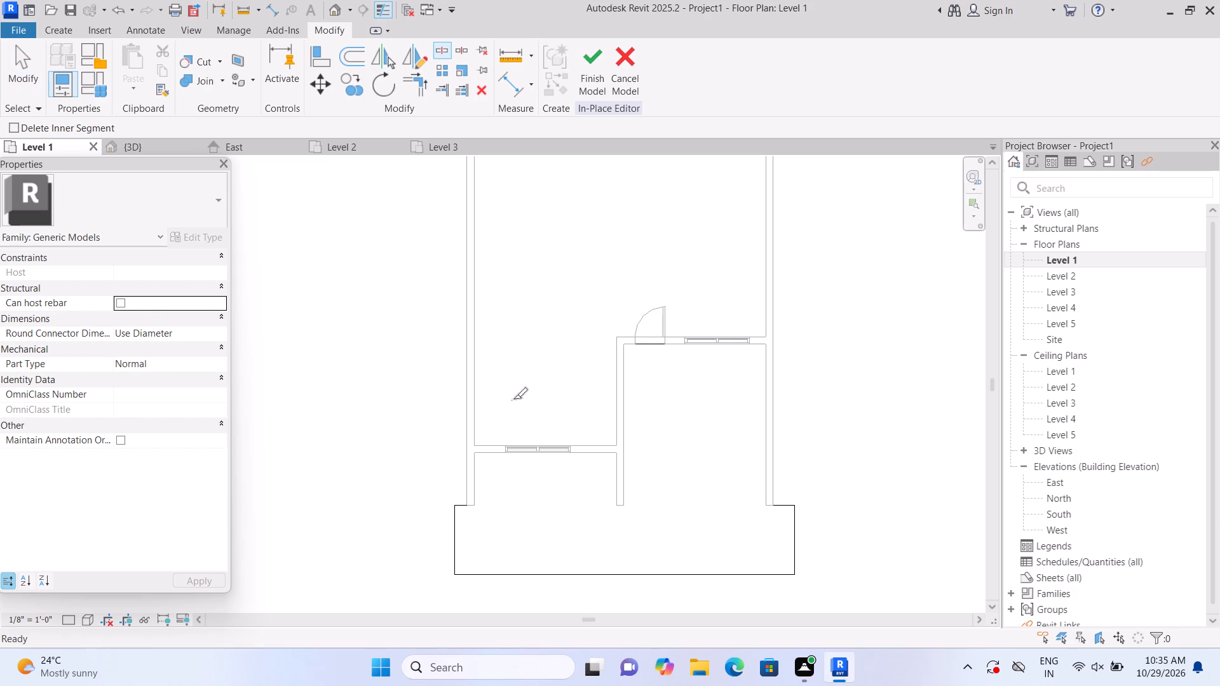
pyautogui.scroll(1, 539, 558)
pyautogui.scroll(6, 495, 422)
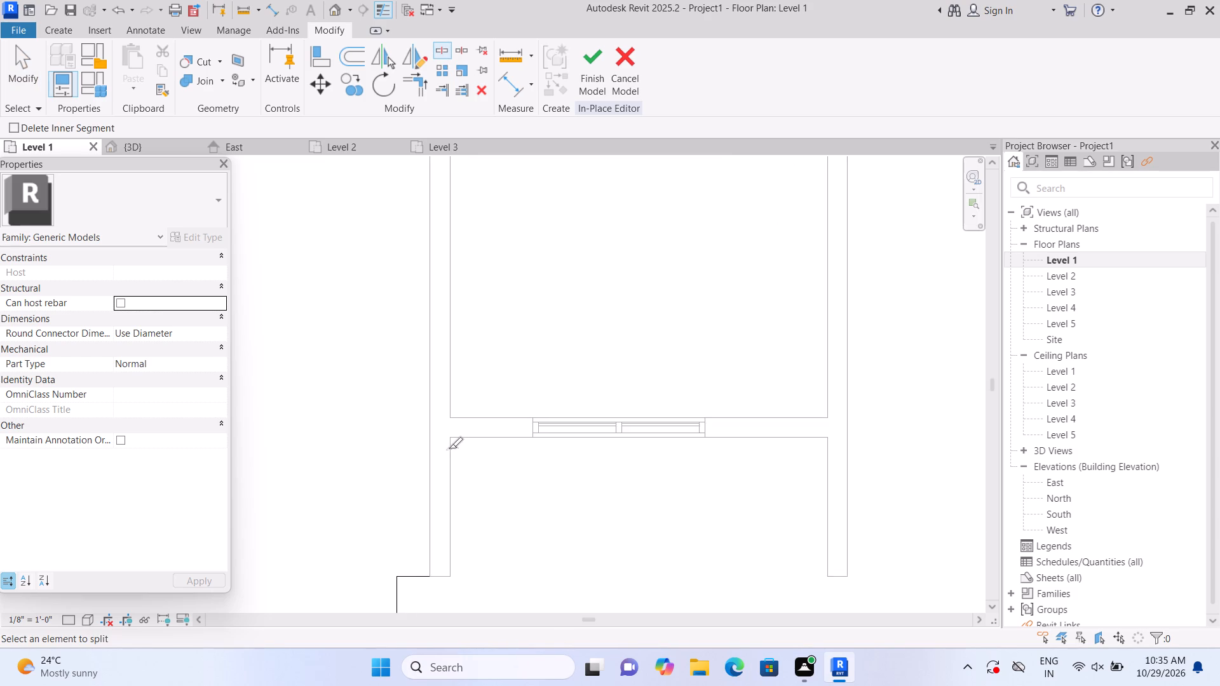
pyautogui.scroll(8, 449, 448)
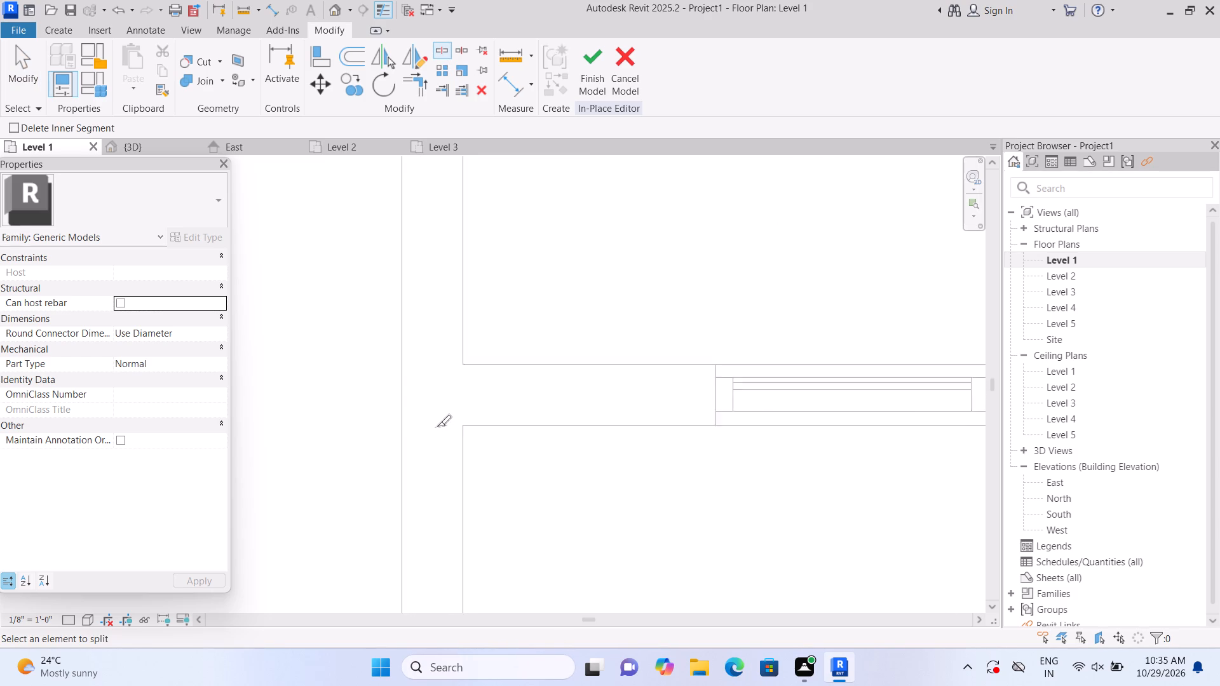
pyautogui.scroll(1, 437, 426)
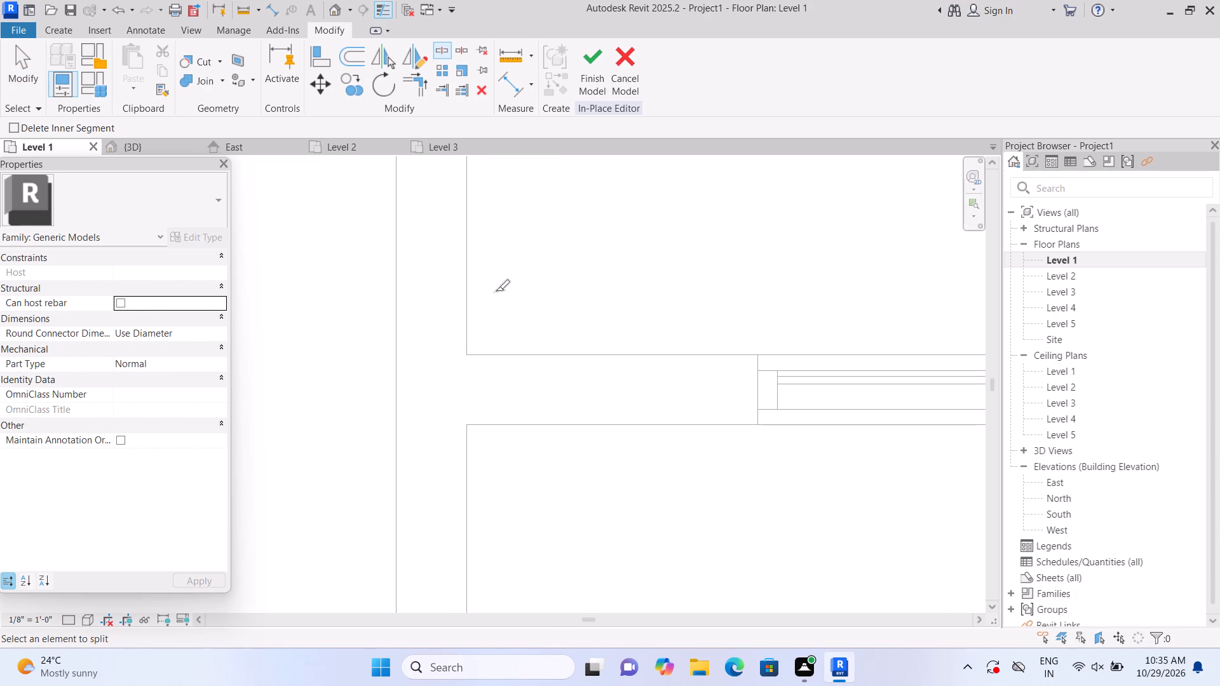
pyautogui.click(441, 44)
pyautogui.click(585, 81)
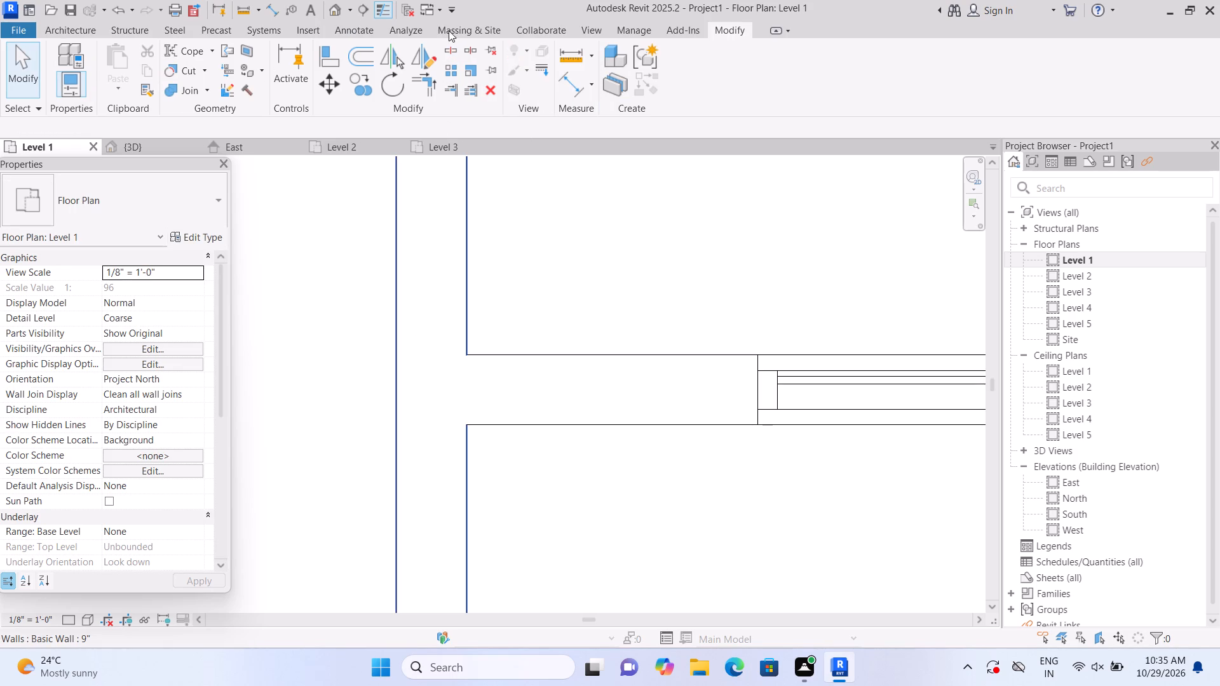
# Split the outer side wall beside the front window at the window wall's front face, 0'-4 1/2" from its centreline.
pyautogui.click(449, 51)
pyautogui.scroll(5, 436, 431)
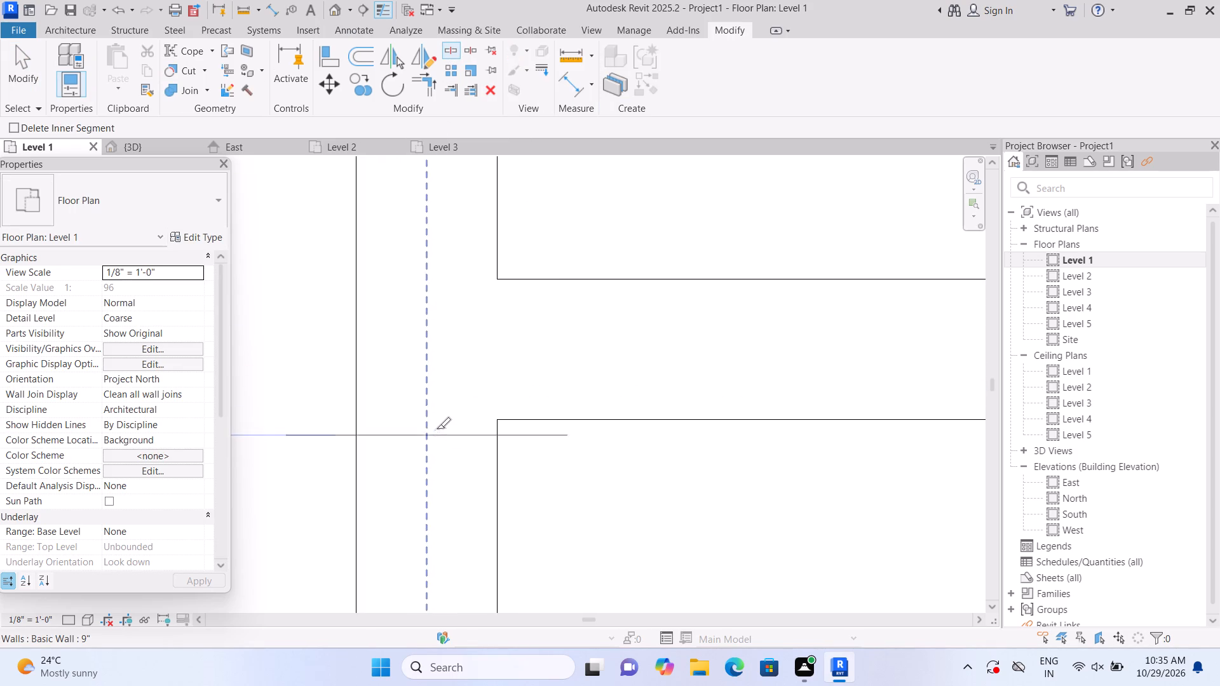
pyautogui.scroll(2, 437, 429)
pyautogui.click(440, 417)
# Split the front window wall inside its junction with the middle wall, about 0'-0 3/4" from the middle wall's centreline.
pyautogui.scroll(-4, 527, 471)
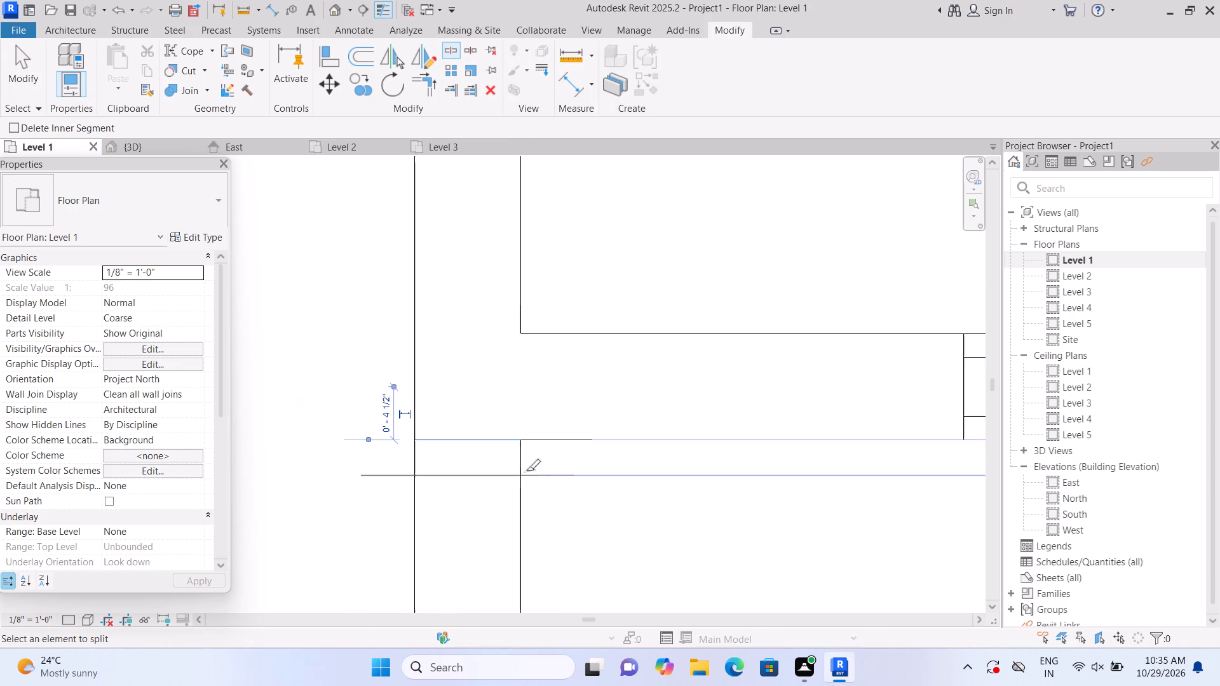
pyautogui.scroll(-3, 526, 471)
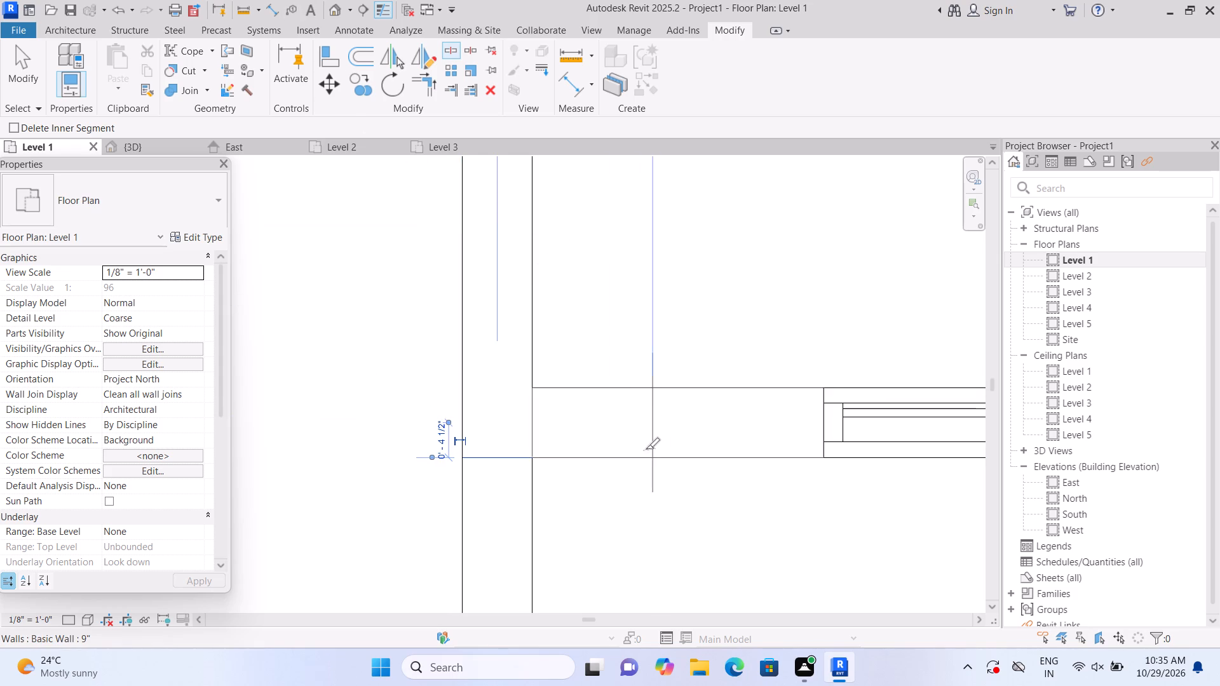
pyautogui.scroll(-8, 645, 449)
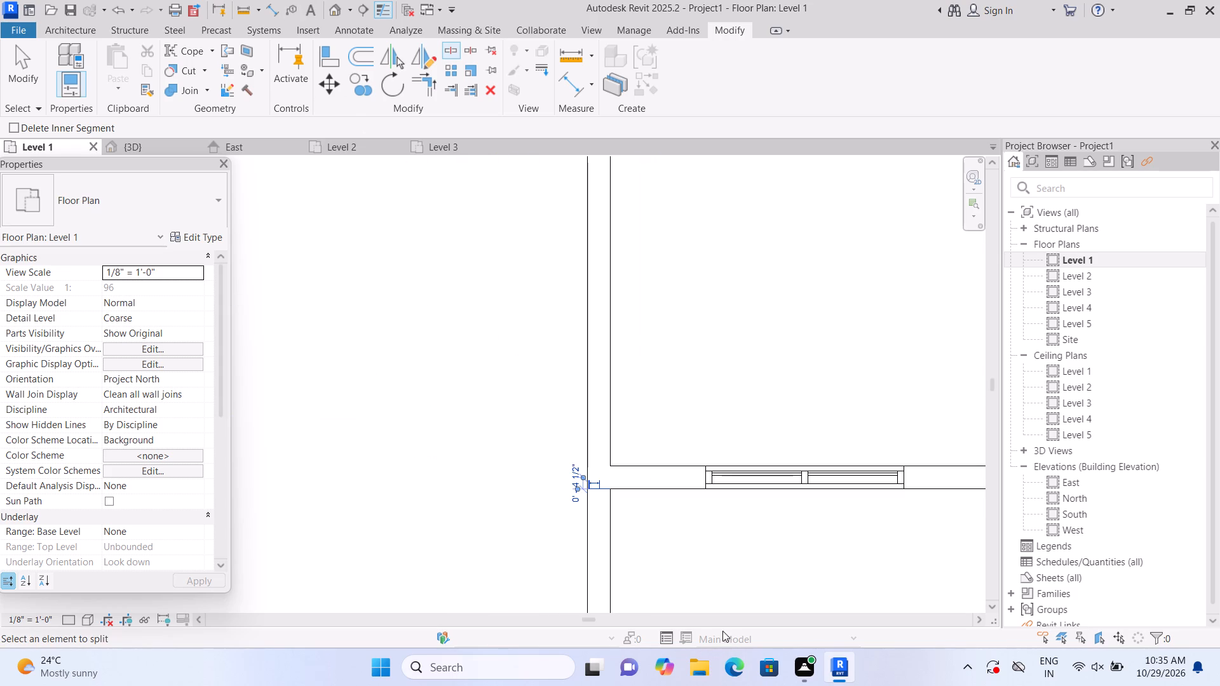
pyautogui.moveTo(548, 501); pyautogui.dragTo(515, 478, button='middle')
pyautogui.moveTo(781, 516); pyautogui.dragTo(679, 456, button='middle')
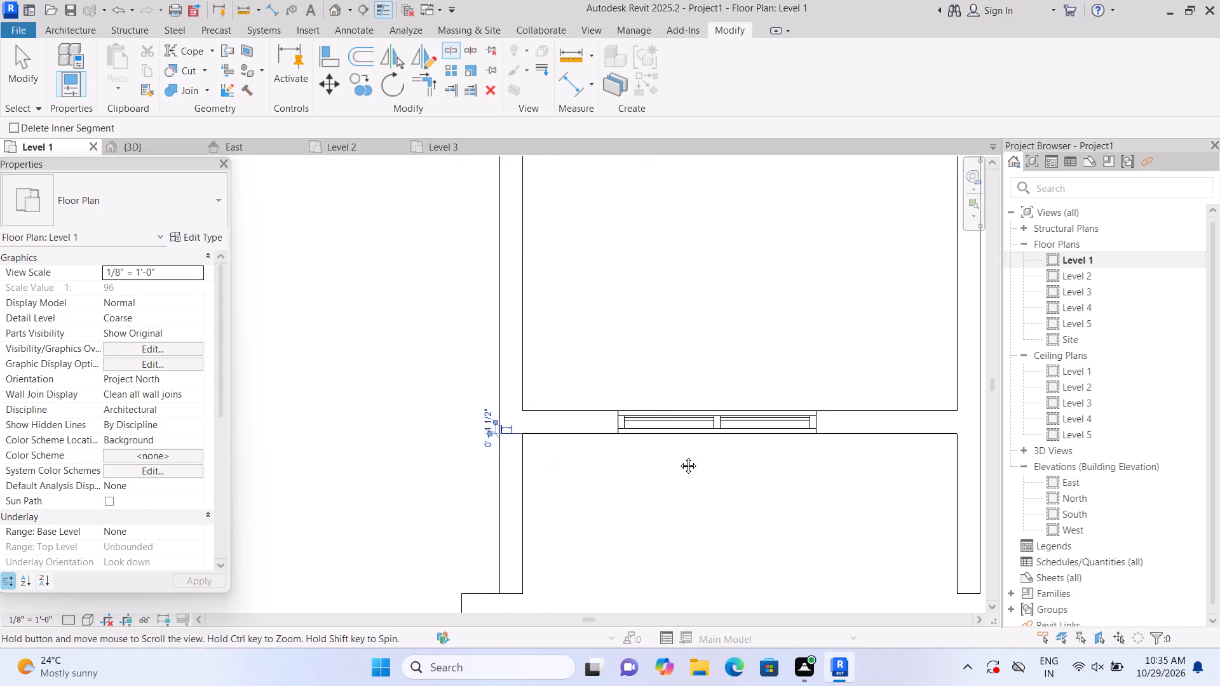
pyautogui.moveTo(679, 456); pyautogui.dragTo(517, 363, button='middle')
pyautogui.scroll(4, 792, 293)
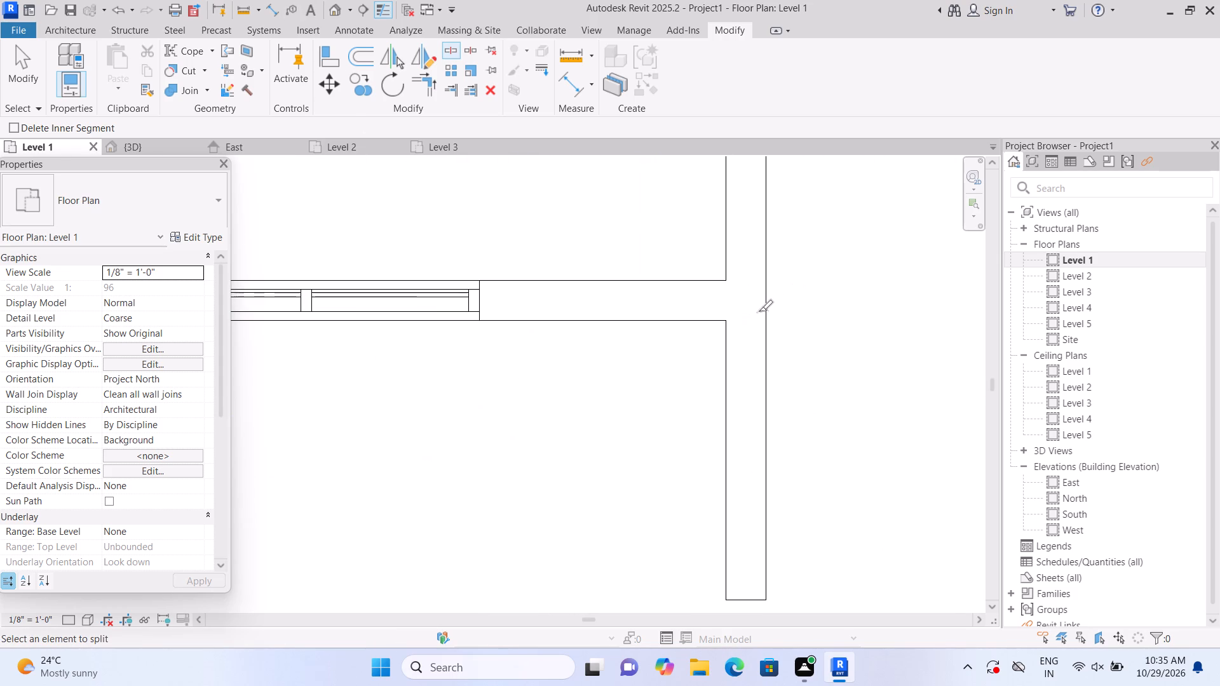
pyautogui.scroll(13, 745, 328)
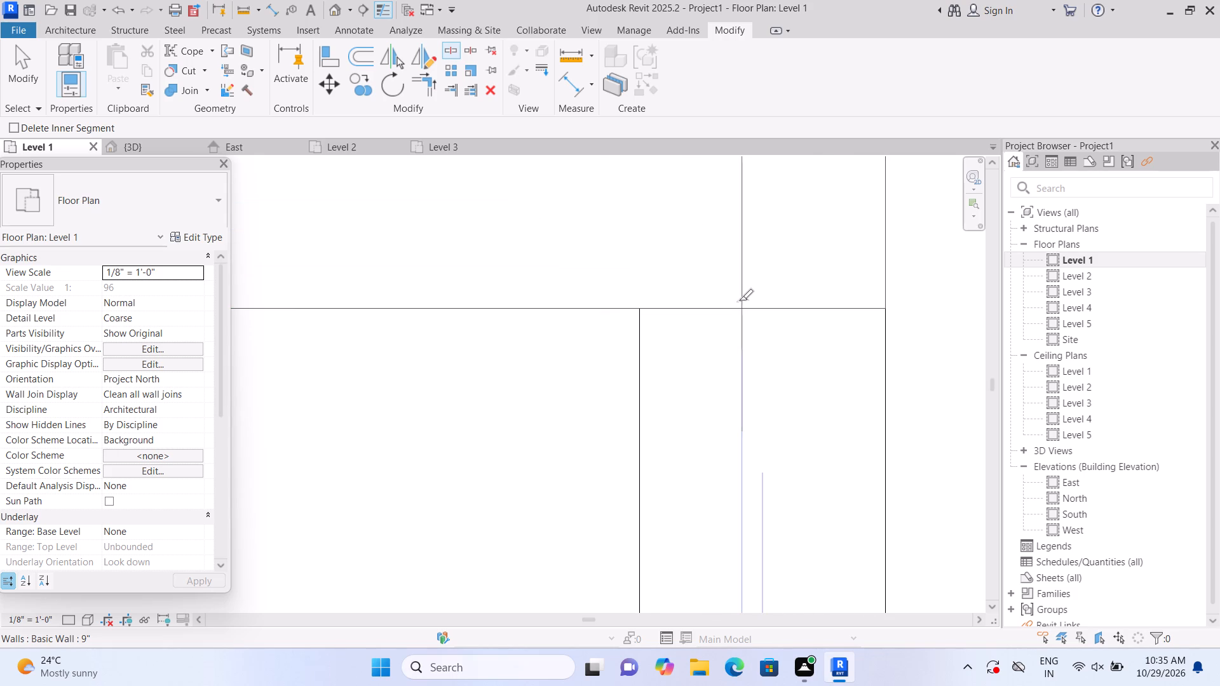
pyautogui.click(739, 300)
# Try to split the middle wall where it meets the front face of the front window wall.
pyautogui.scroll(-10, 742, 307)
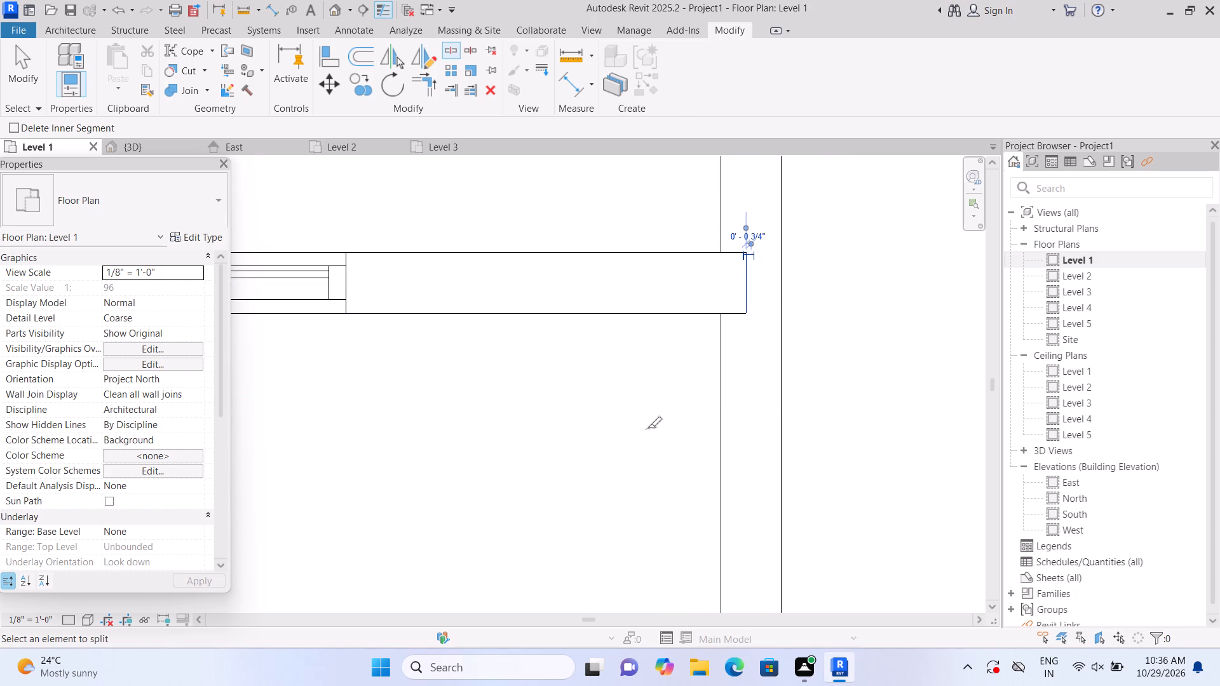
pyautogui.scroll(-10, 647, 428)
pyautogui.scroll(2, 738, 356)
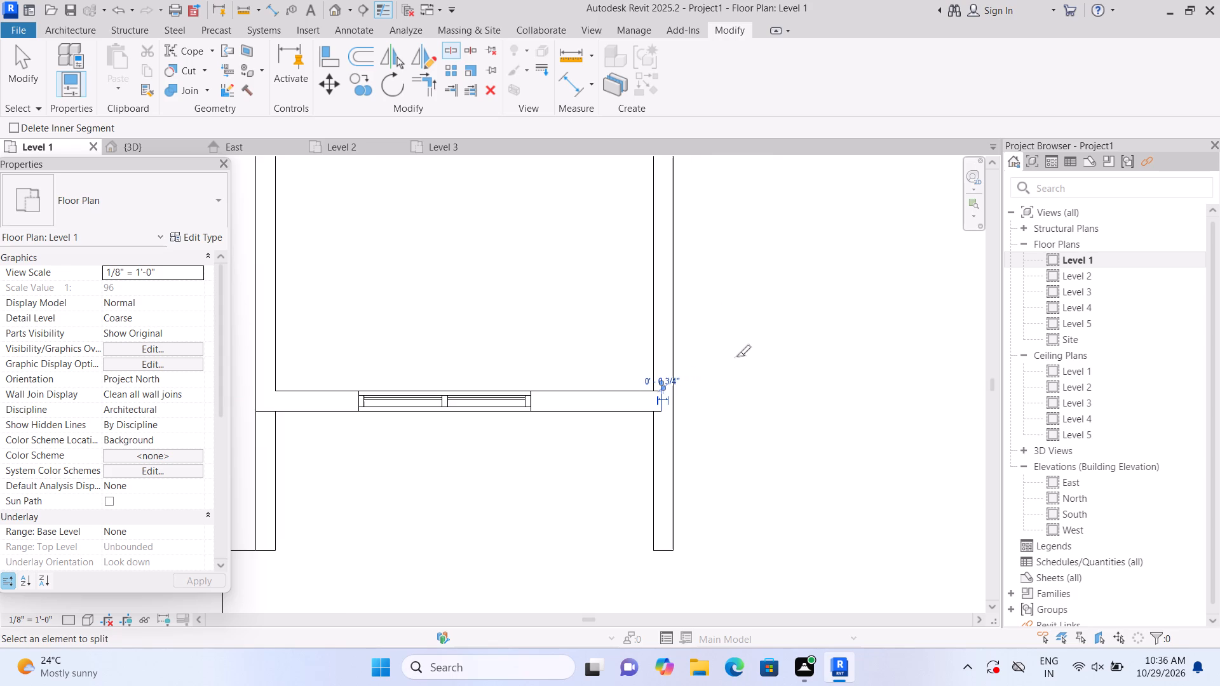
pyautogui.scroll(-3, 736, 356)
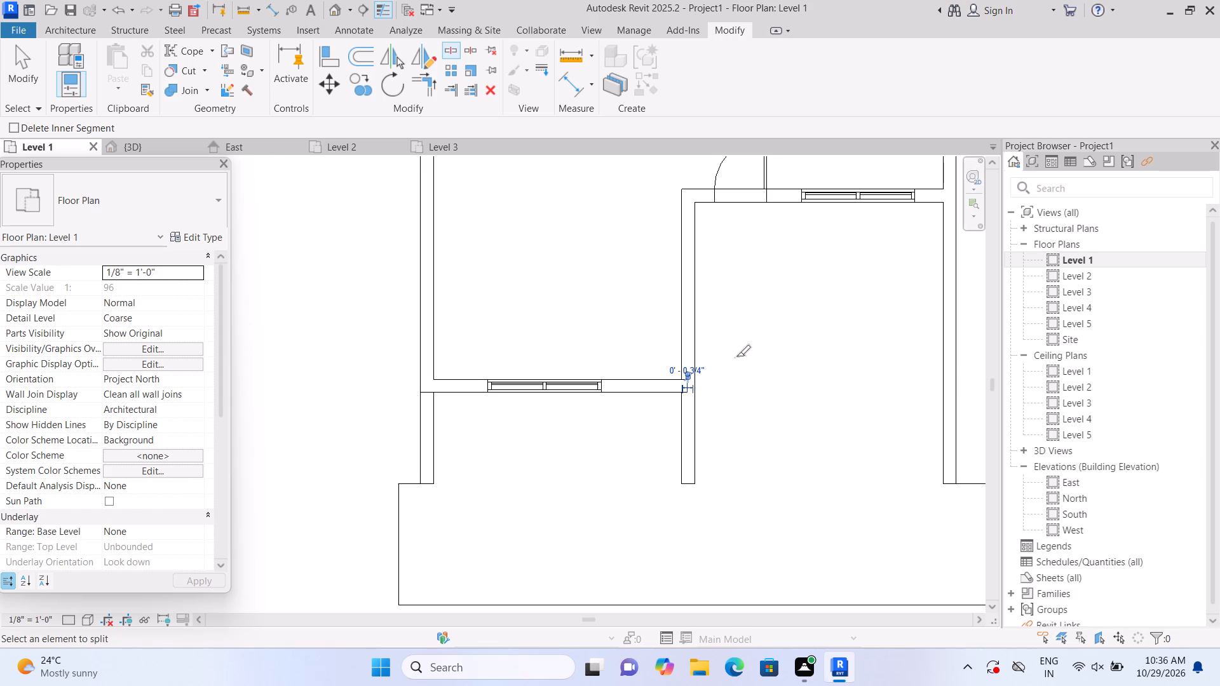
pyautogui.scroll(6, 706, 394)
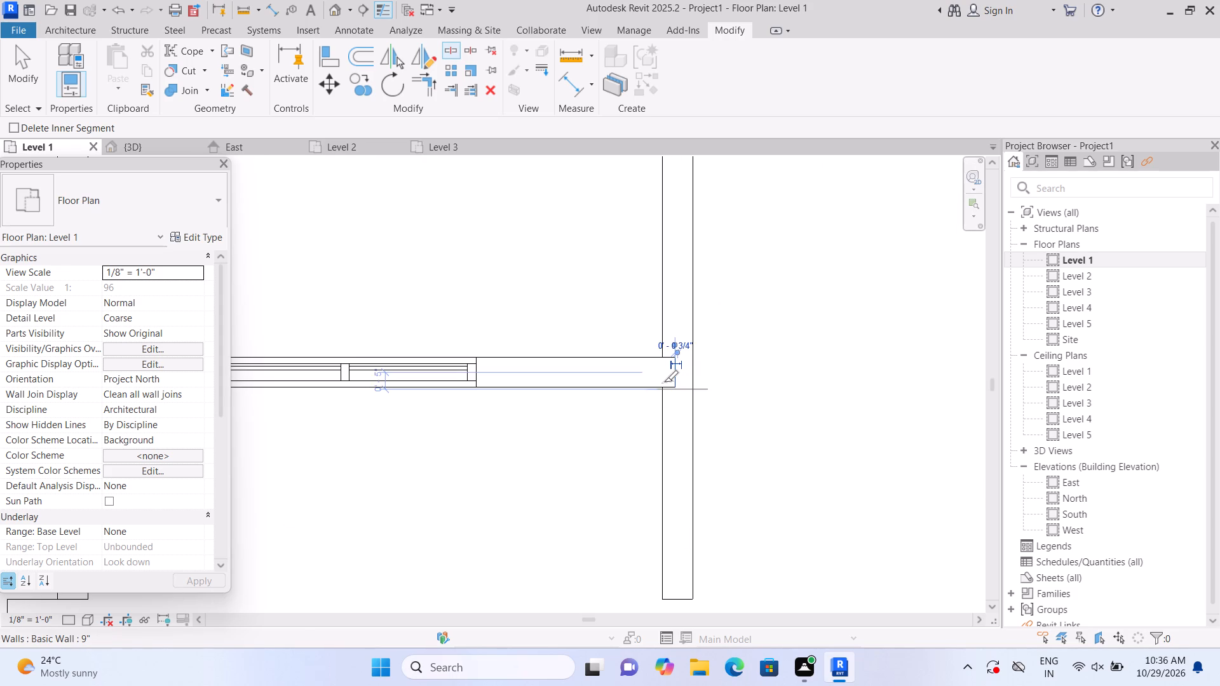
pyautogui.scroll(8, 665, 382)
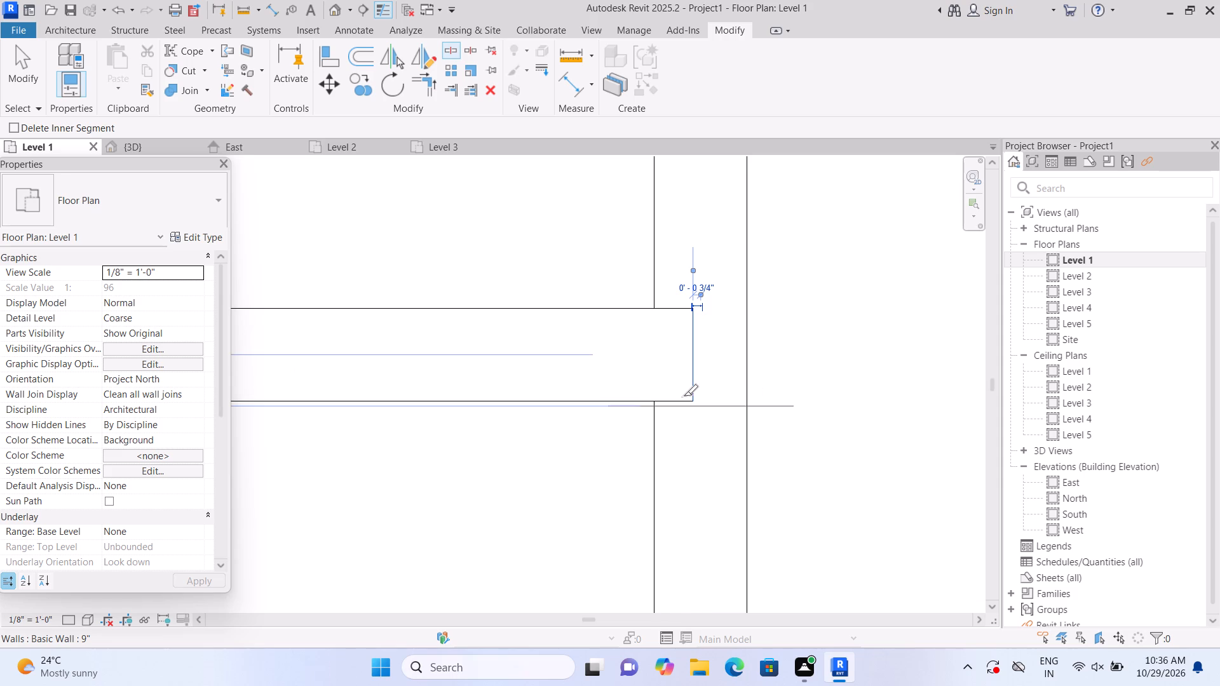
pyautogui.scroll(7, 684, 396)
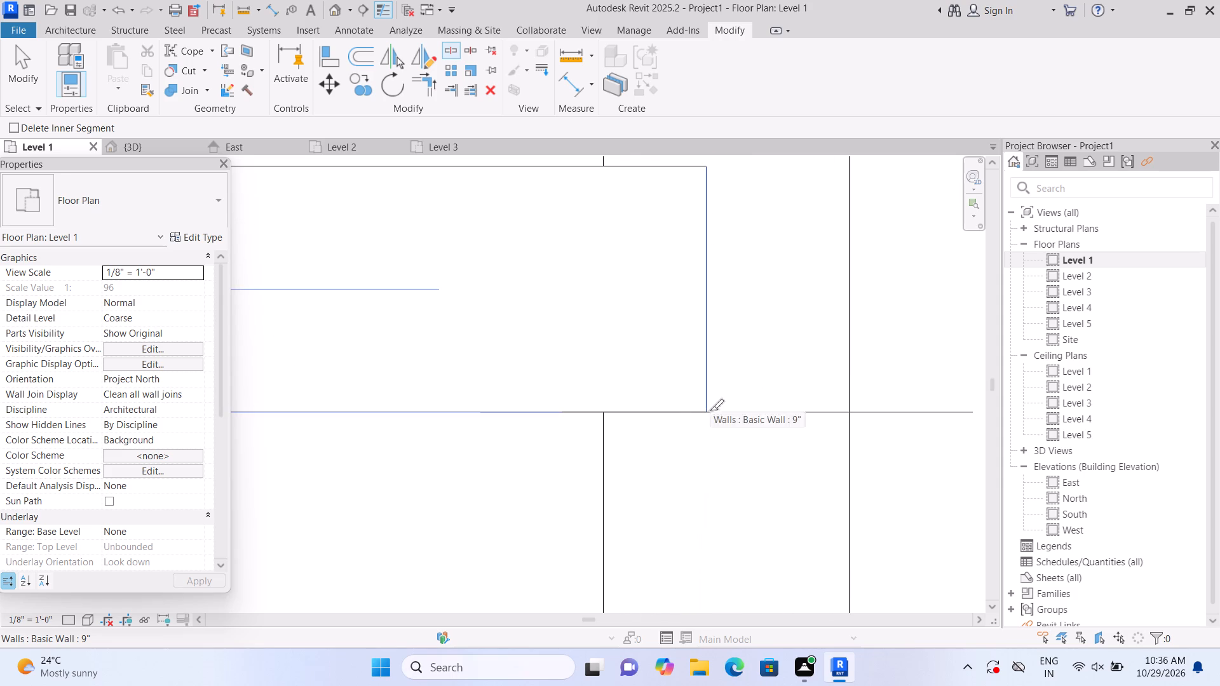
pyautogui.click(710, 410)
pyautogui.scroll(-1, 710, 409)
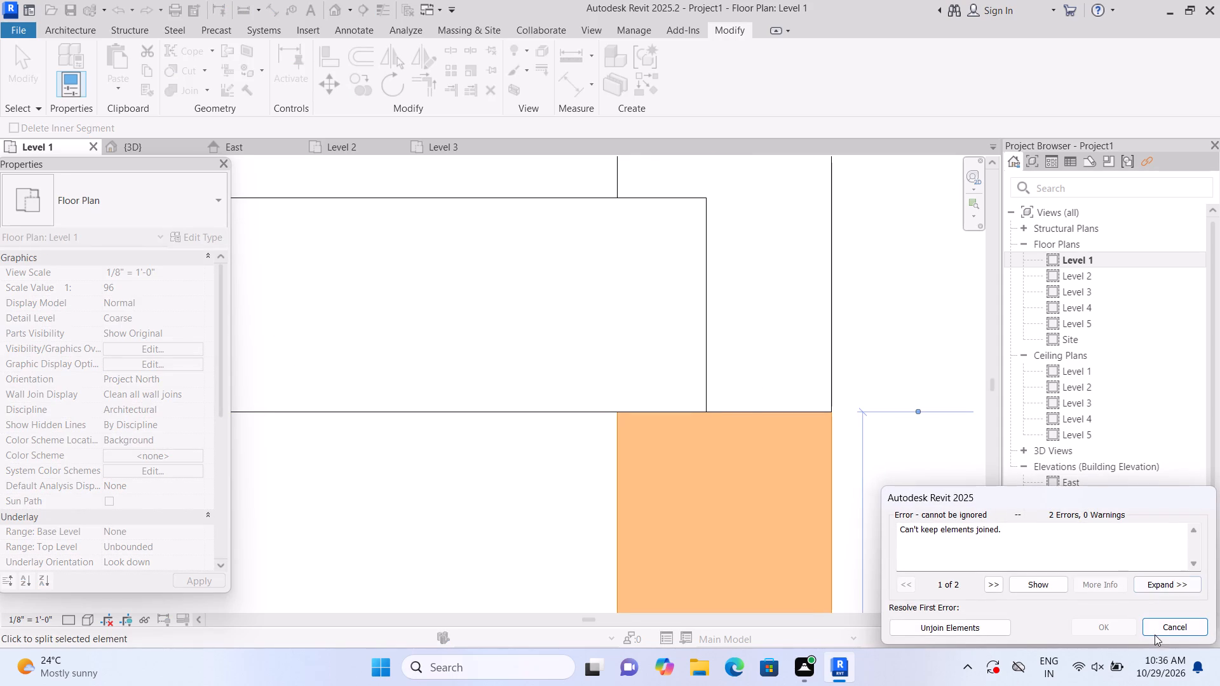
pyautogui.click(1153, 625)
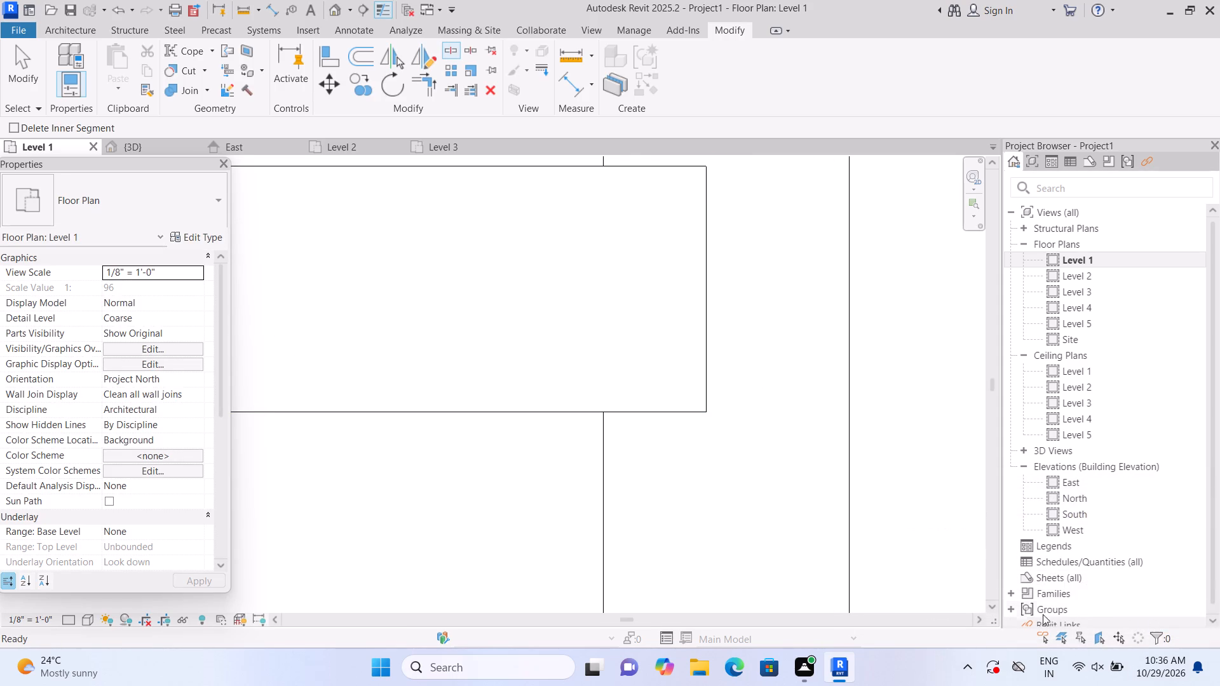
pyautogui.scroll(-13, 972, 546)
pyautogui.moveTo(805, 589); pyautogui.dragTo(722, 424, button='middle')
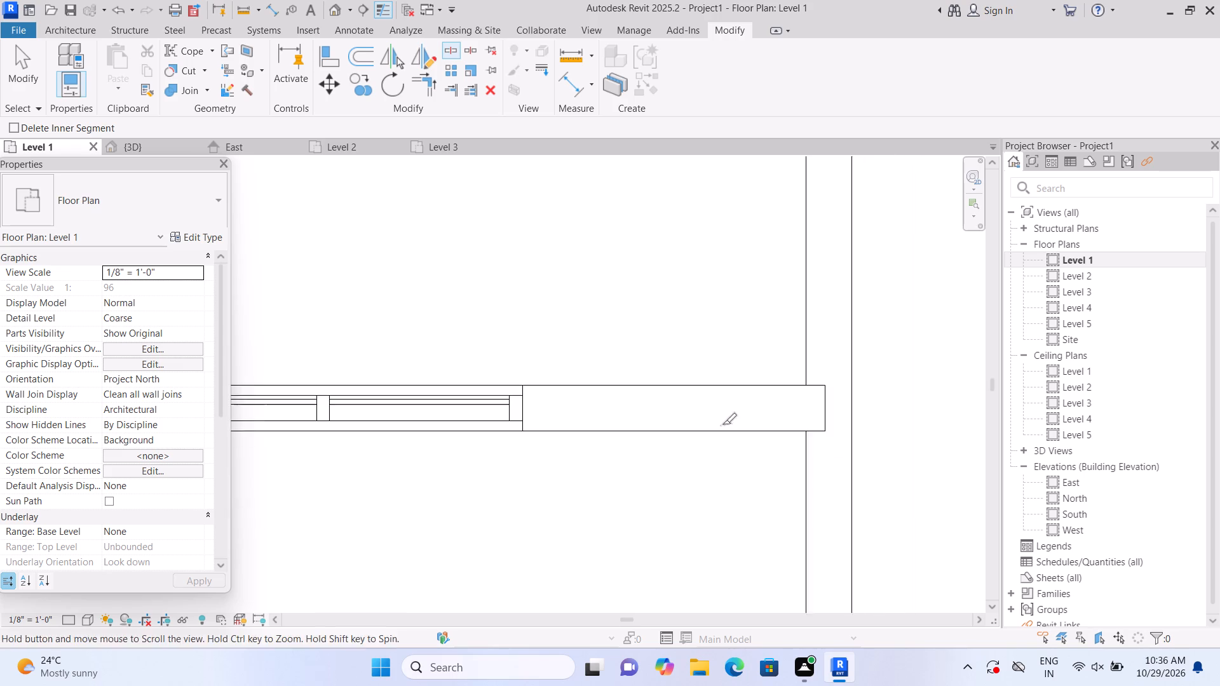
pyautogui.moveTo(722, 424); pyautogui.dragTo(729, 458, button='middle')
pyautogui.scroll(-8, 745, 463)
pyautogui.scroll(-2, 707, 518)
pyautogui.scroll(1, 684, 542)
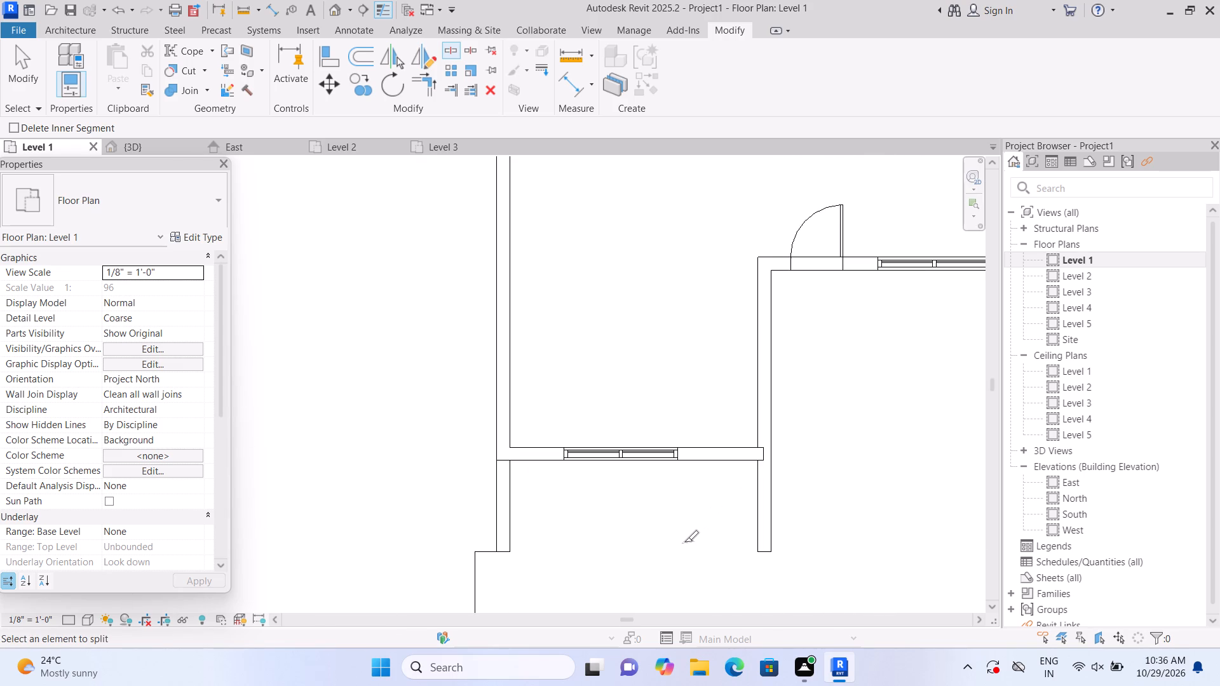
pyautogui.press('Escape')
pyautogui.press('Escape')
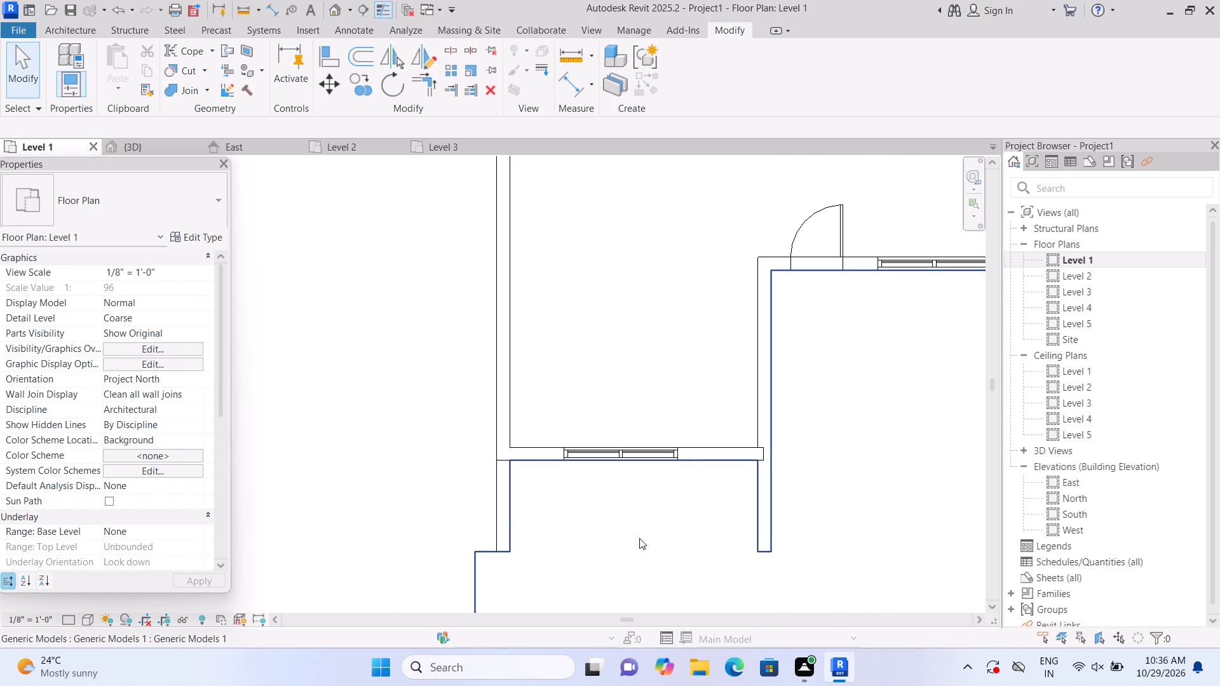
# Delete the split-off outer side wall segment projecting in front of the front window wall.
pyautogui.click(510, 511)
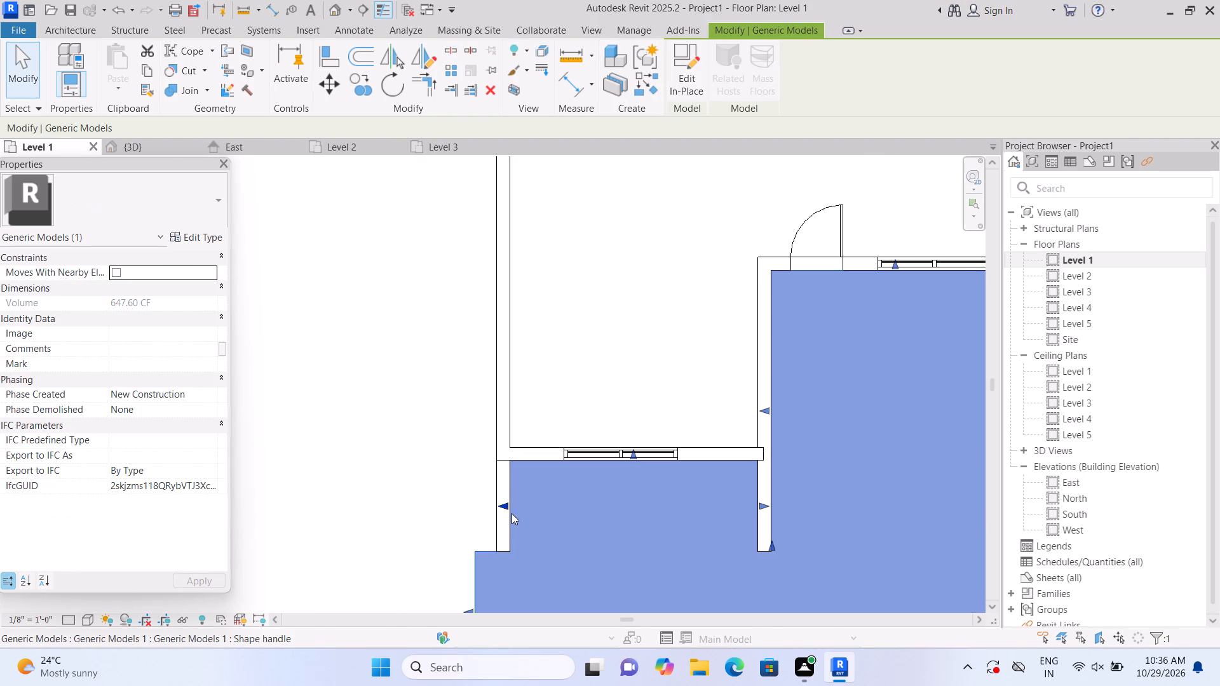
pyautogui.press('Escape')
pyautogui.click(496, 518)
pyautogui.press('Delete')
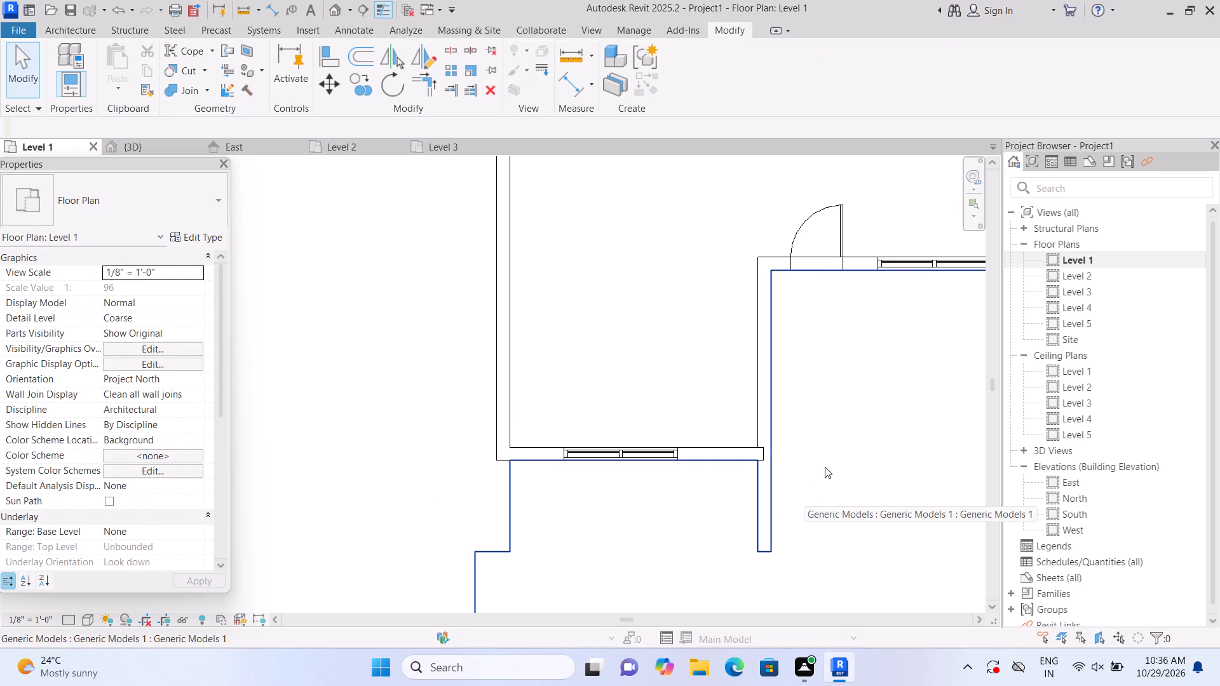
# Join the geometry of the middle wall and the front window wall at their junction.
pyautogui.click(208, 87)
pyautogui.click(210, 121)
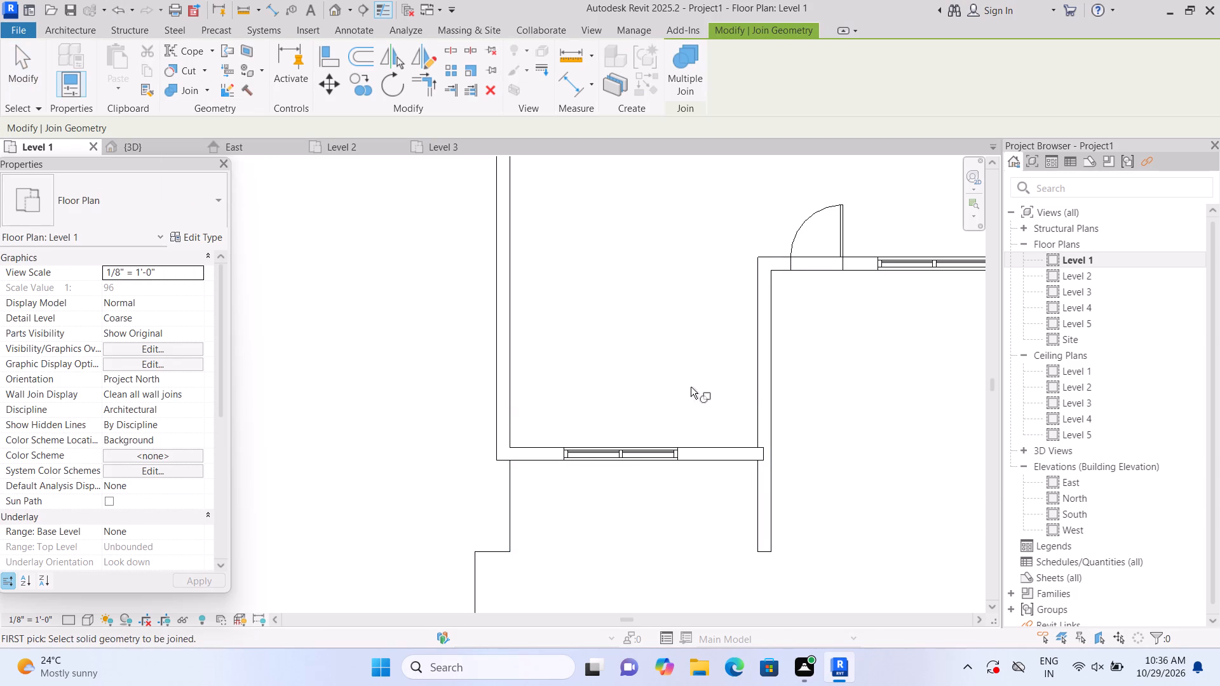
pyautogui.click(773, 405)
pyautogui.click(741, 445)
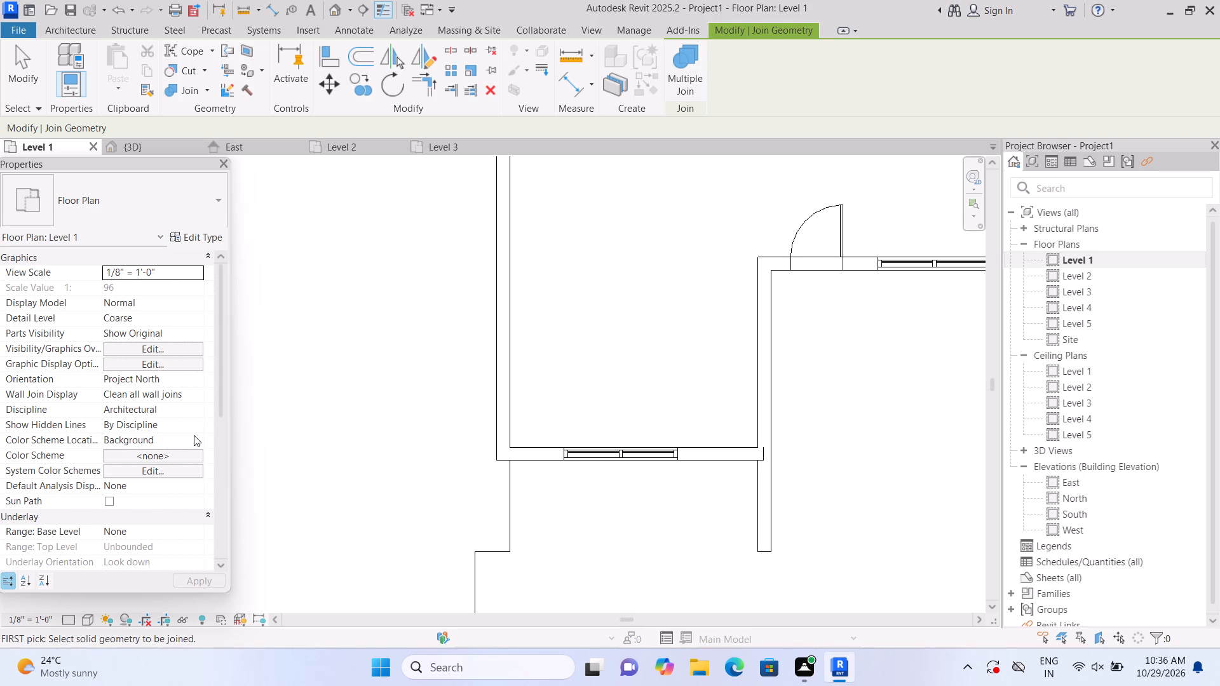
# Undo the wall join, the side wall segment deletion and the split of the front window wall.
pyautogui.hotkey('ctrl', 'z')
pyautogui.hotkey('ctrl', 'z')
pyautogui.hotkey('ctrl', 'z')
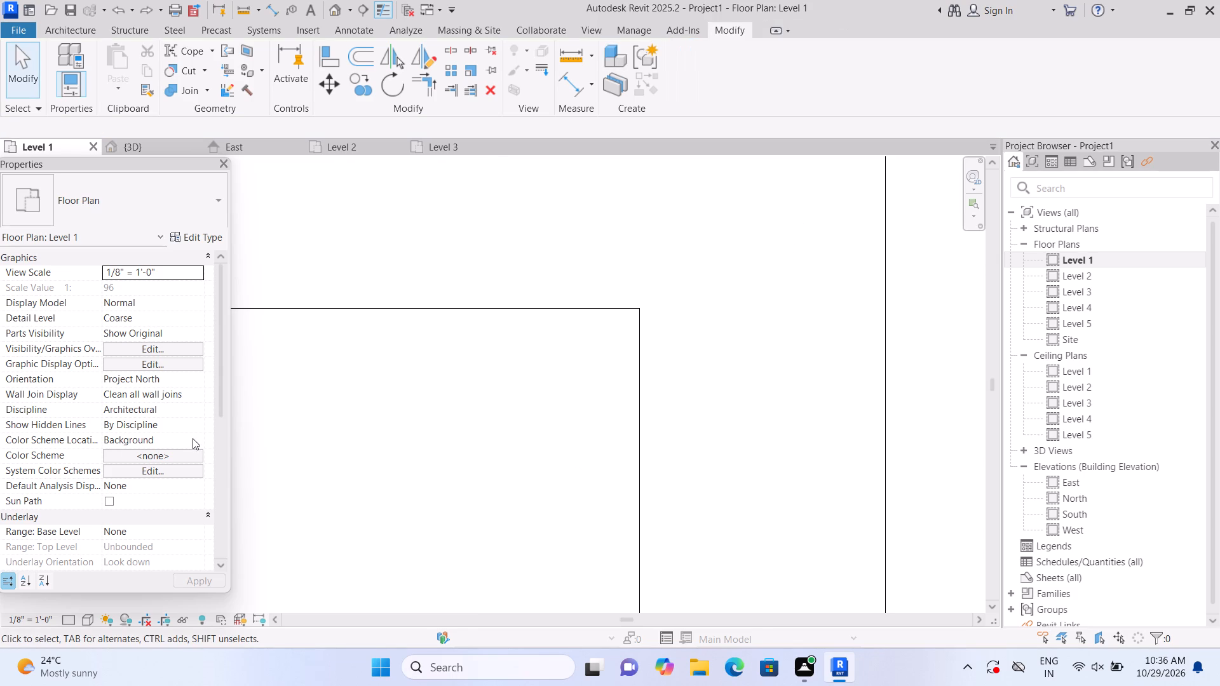
# Delete the split-off outer side wall segment between the front window wall and the front slab's stepped edge.
pyautogui.scroll(-2, 220, 420)
pyautogui.scroll(-14, 399, 459)
pyautogui.scroll(-2, 396, 523)
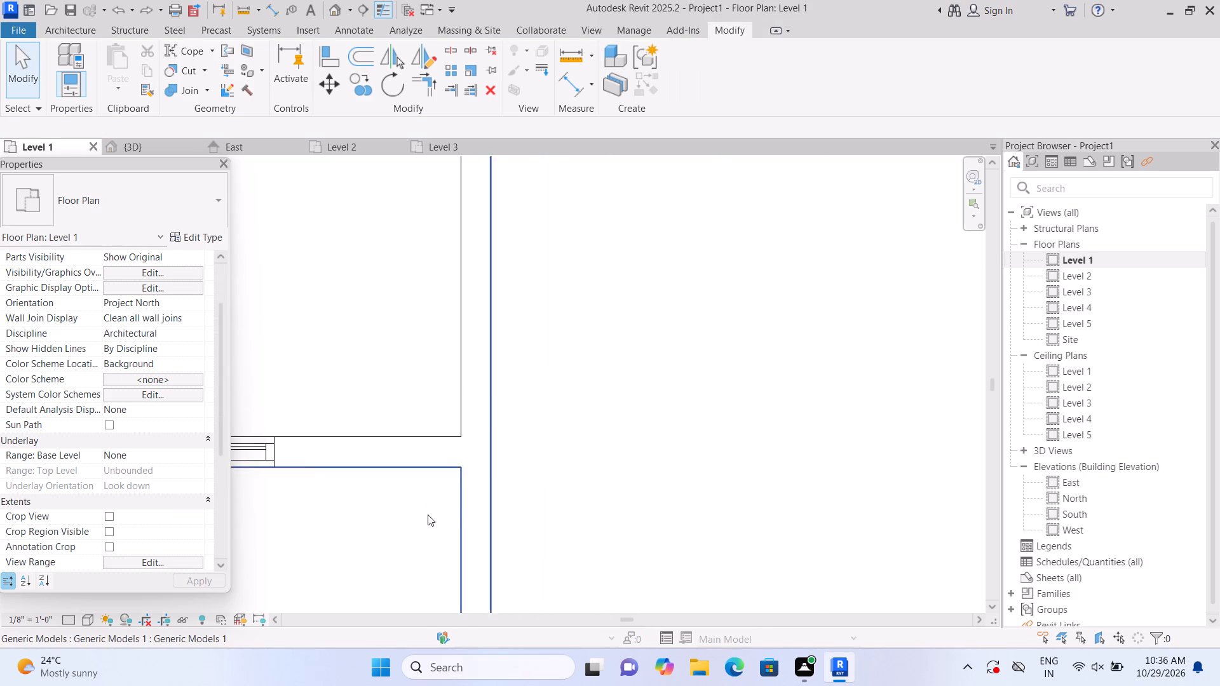
pyautogui.scroll(-3, 428, 514)
pyautogui.moveTo(407, 552); pyautogui.dragTo(621, 490, button='middle')
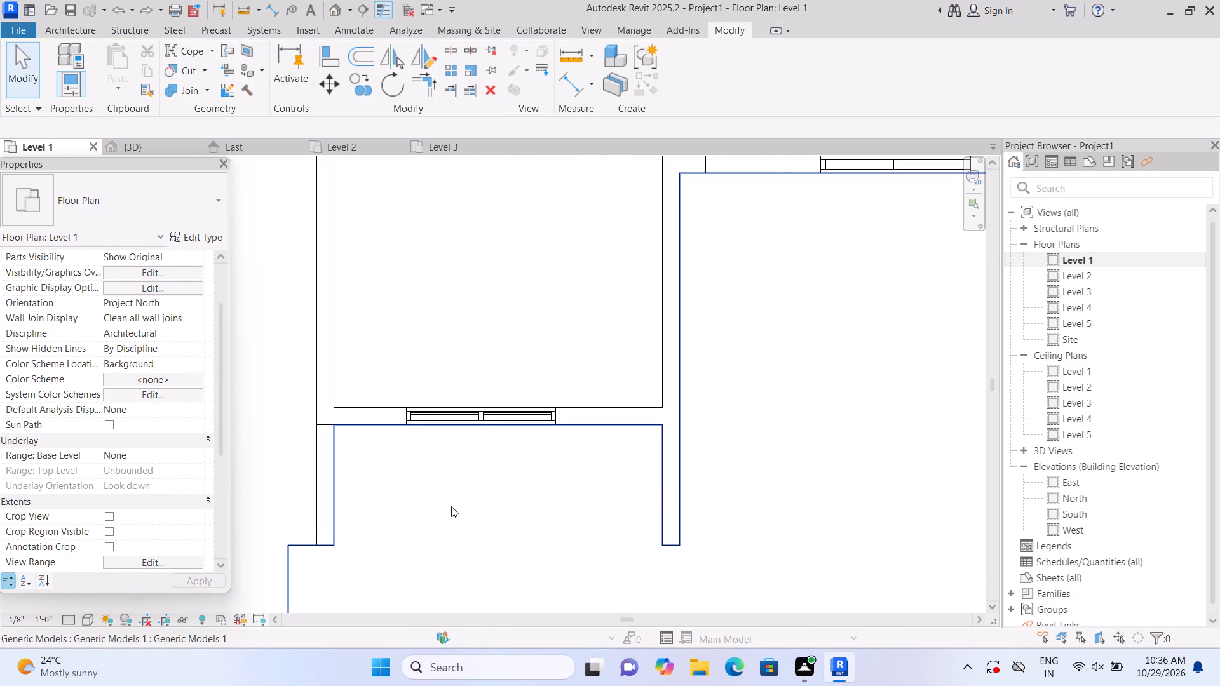
pyautogui.click(319, 452)
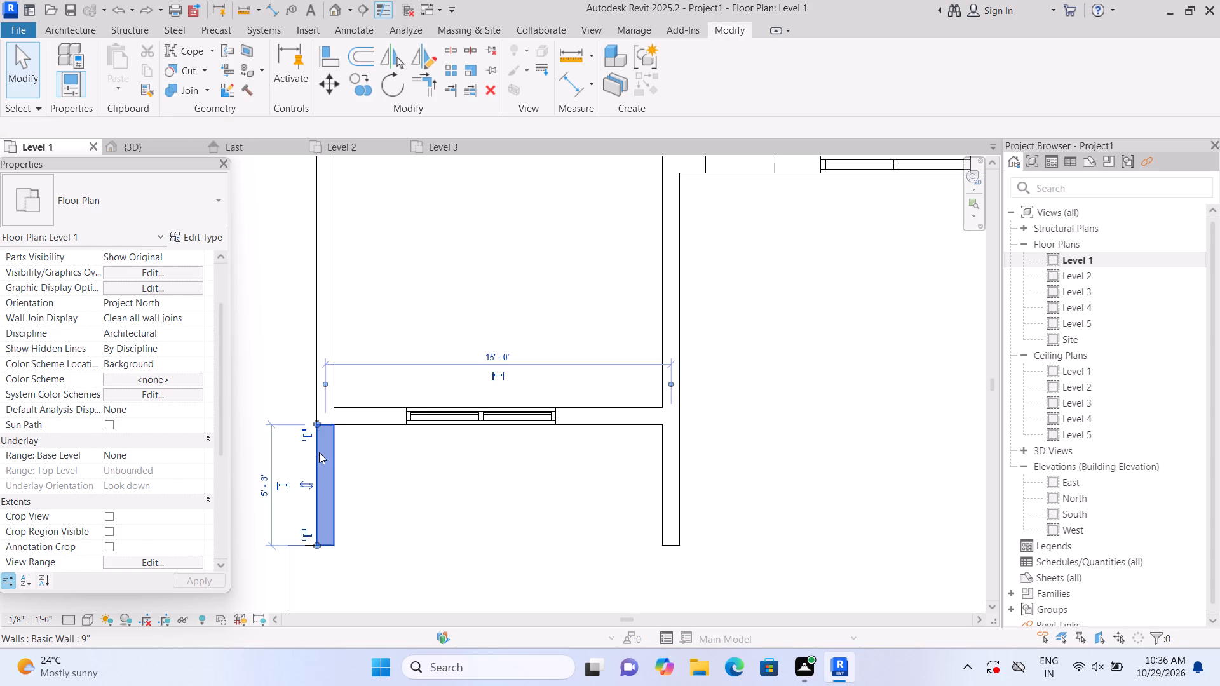
pyautogui.press('Delete')
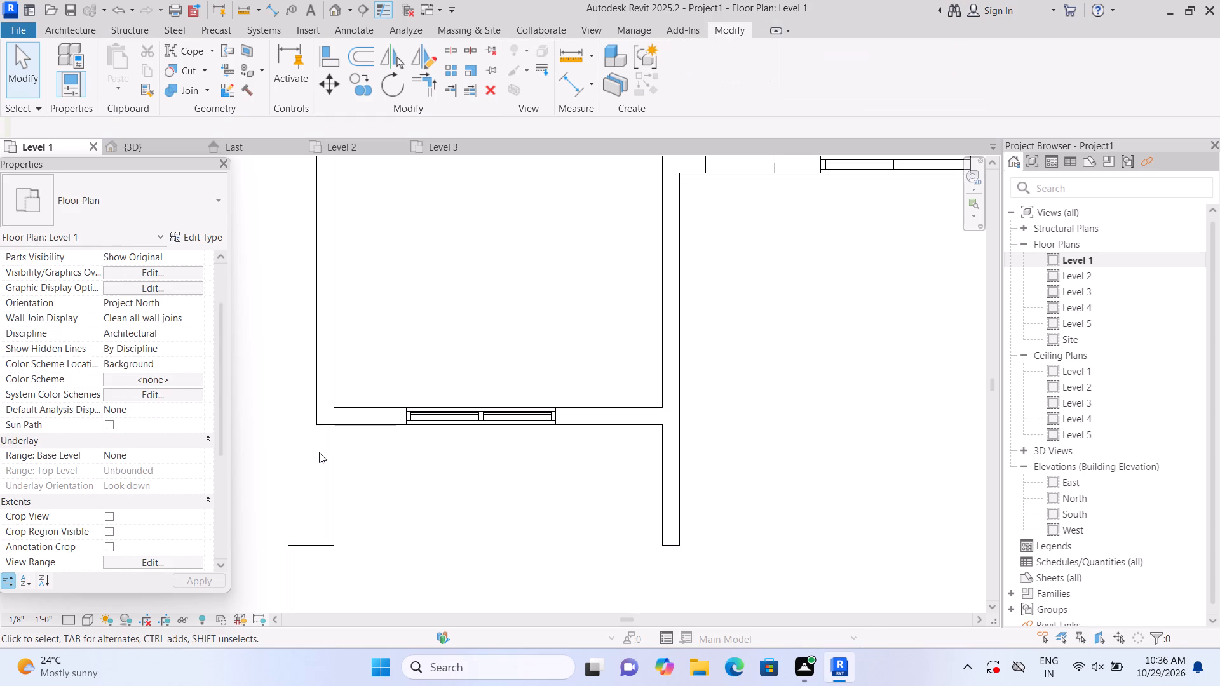
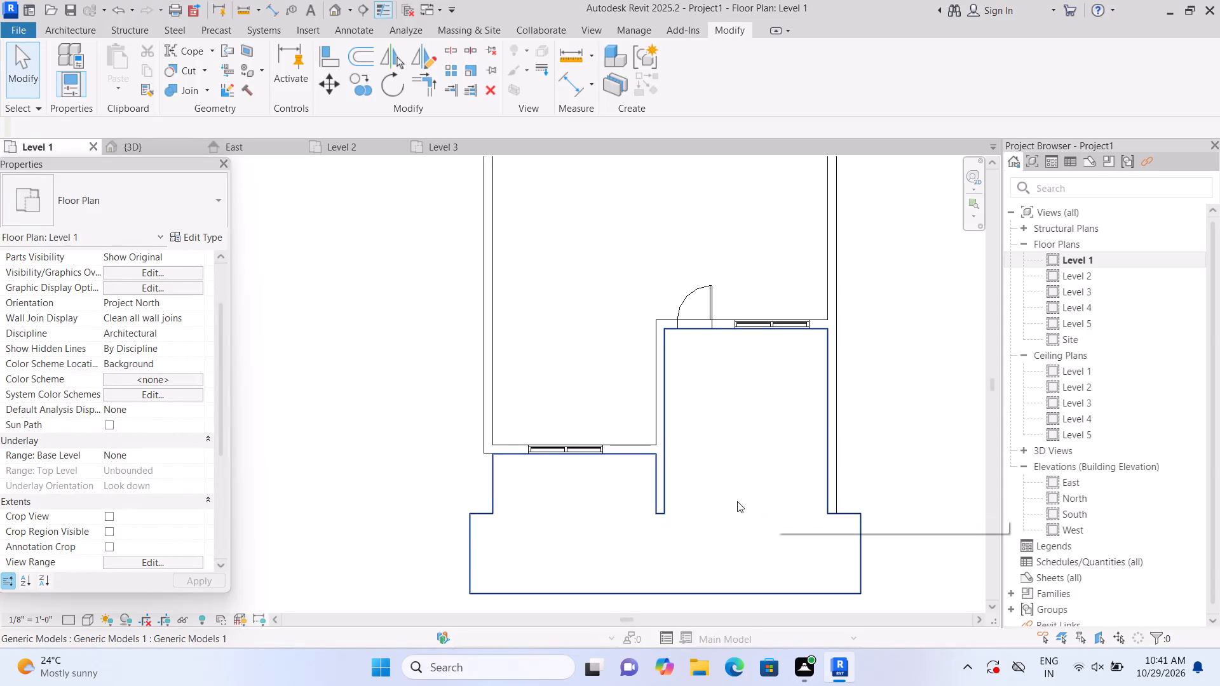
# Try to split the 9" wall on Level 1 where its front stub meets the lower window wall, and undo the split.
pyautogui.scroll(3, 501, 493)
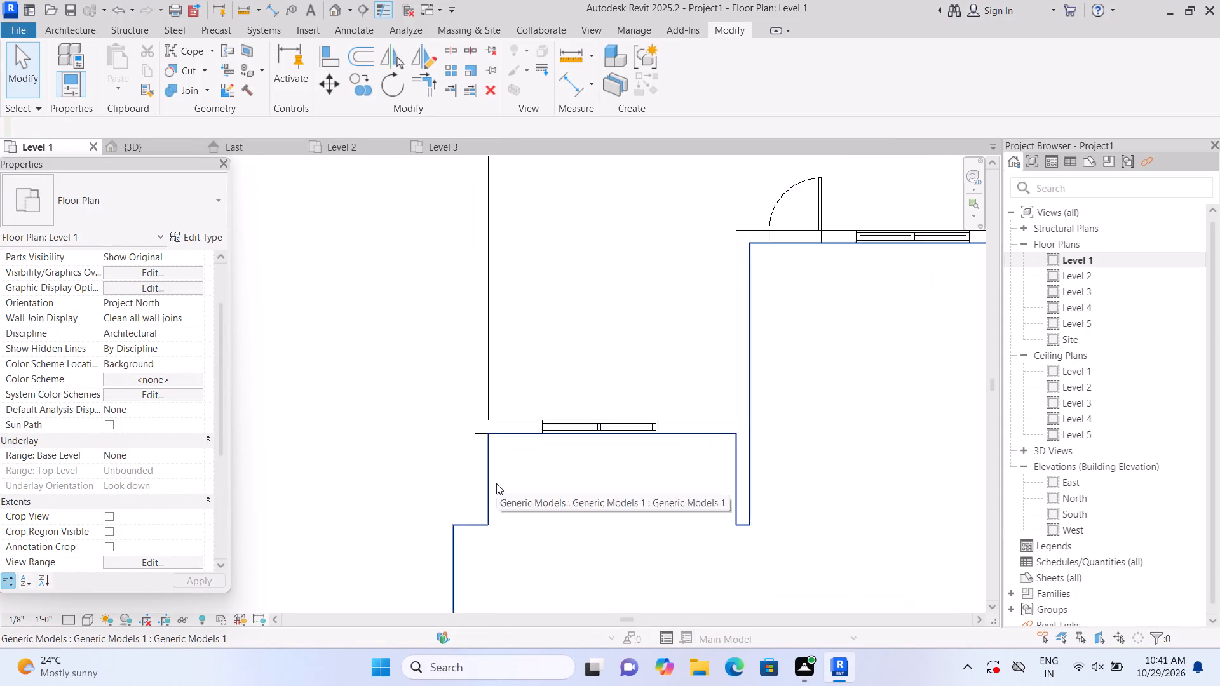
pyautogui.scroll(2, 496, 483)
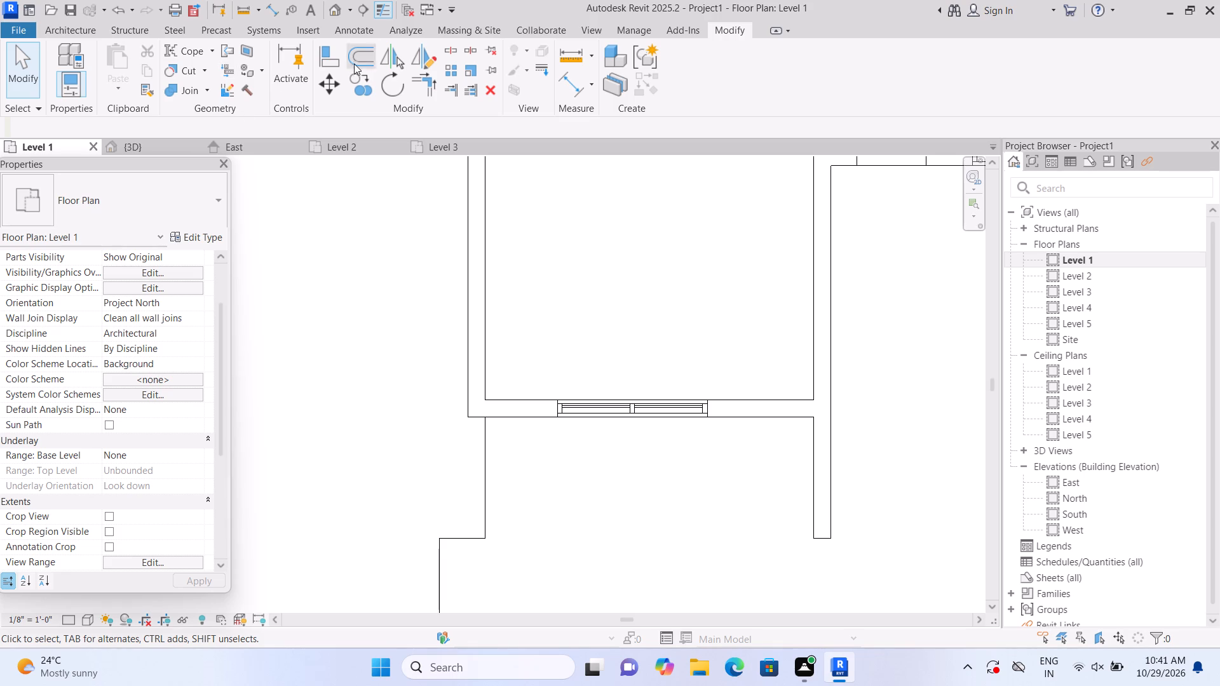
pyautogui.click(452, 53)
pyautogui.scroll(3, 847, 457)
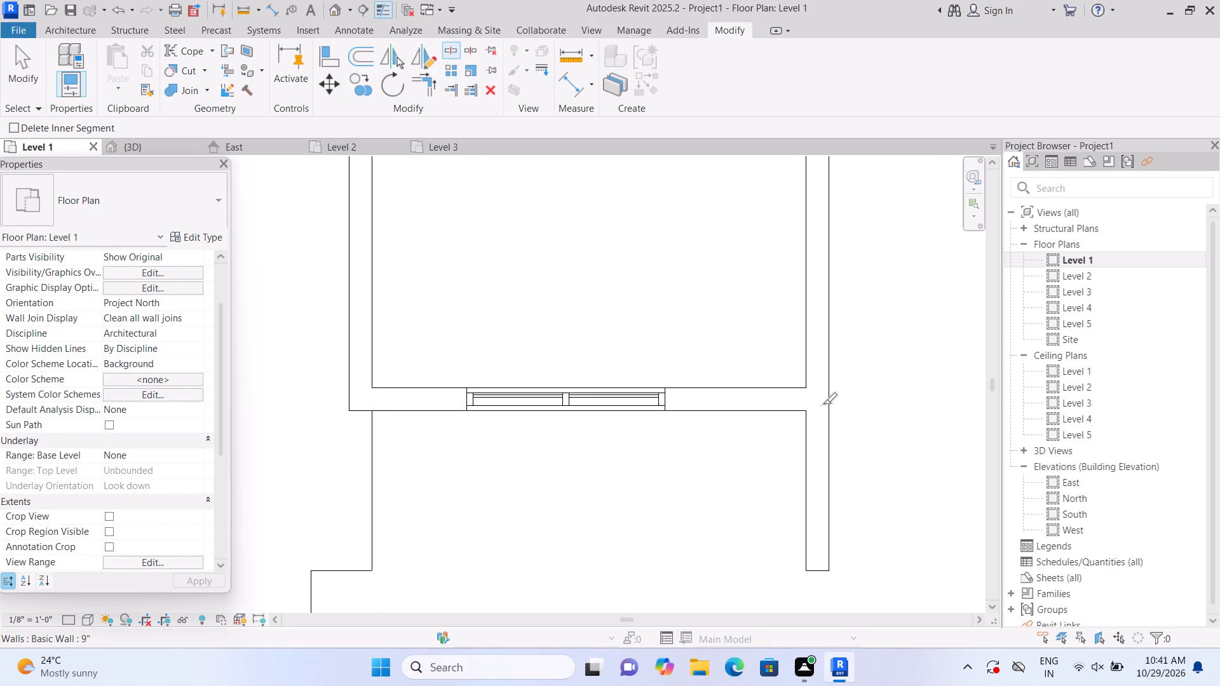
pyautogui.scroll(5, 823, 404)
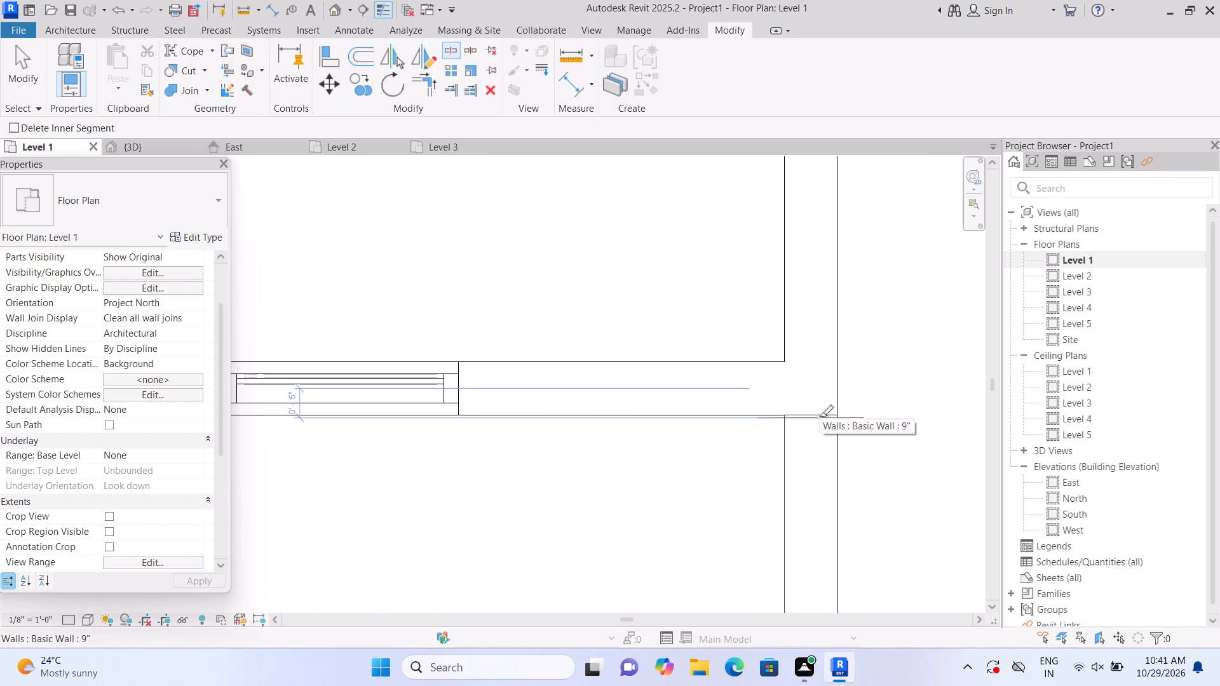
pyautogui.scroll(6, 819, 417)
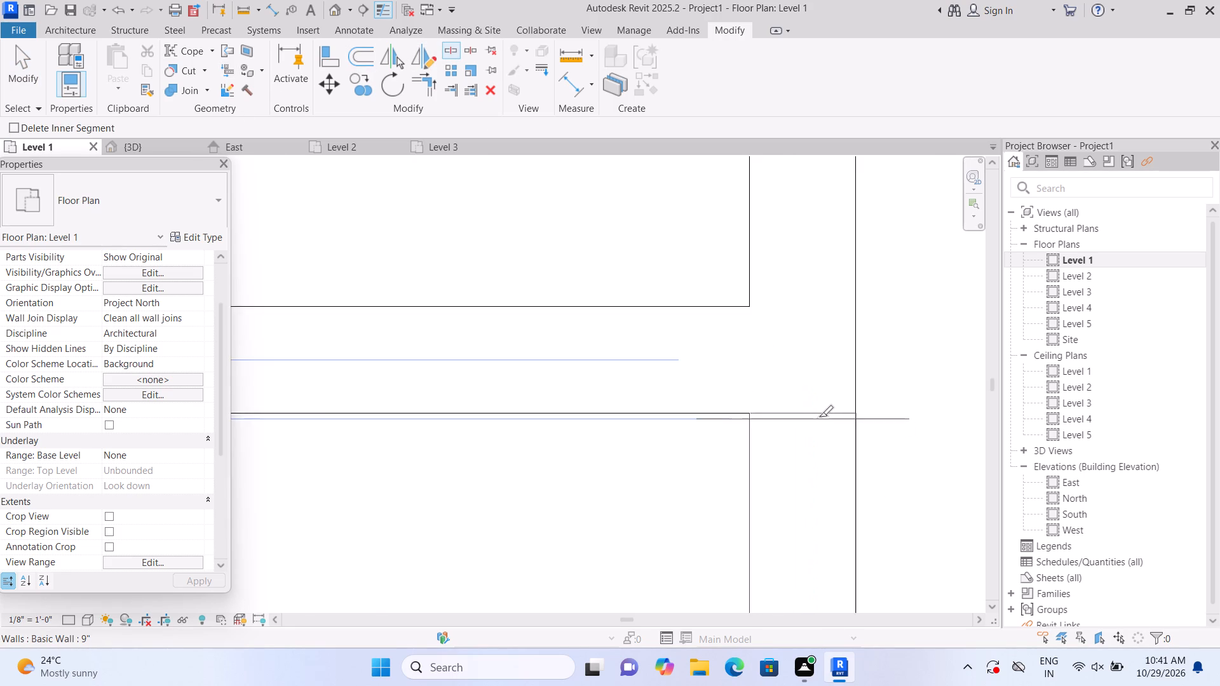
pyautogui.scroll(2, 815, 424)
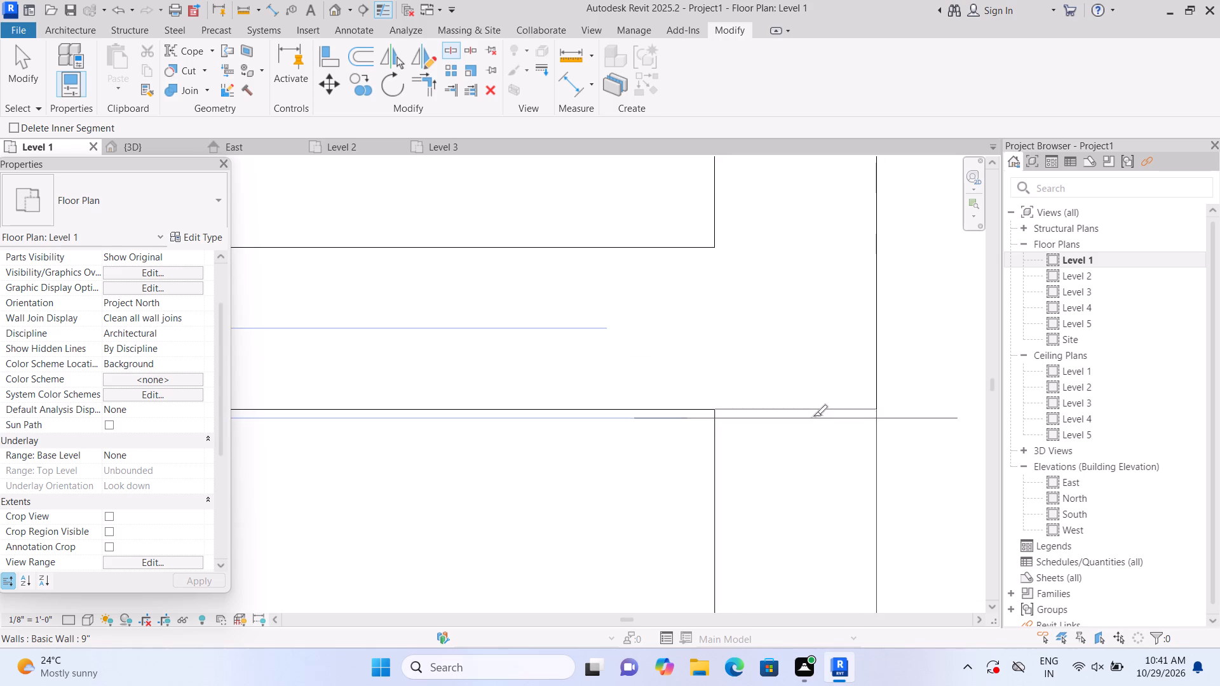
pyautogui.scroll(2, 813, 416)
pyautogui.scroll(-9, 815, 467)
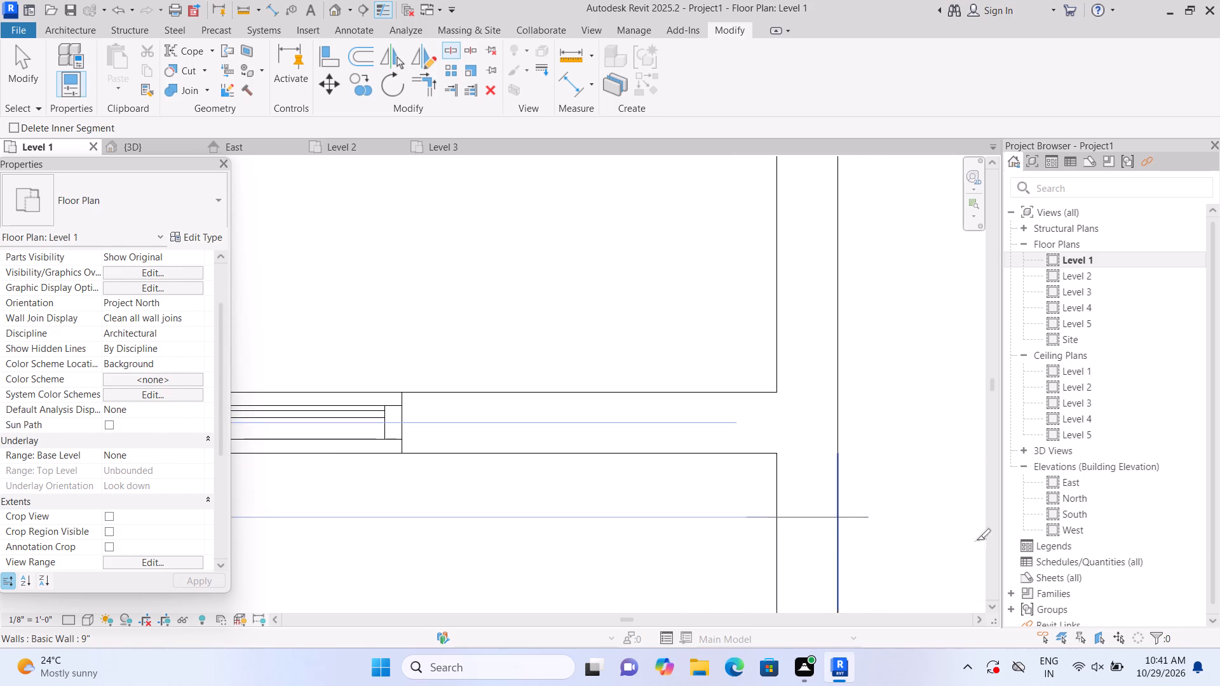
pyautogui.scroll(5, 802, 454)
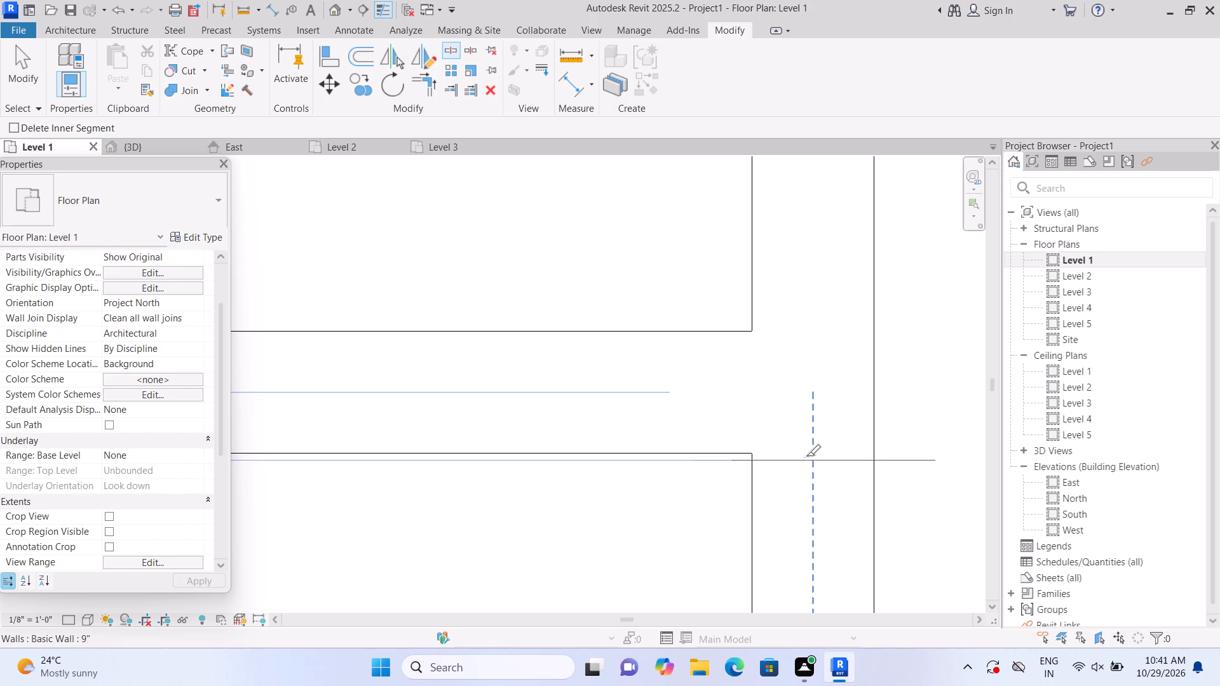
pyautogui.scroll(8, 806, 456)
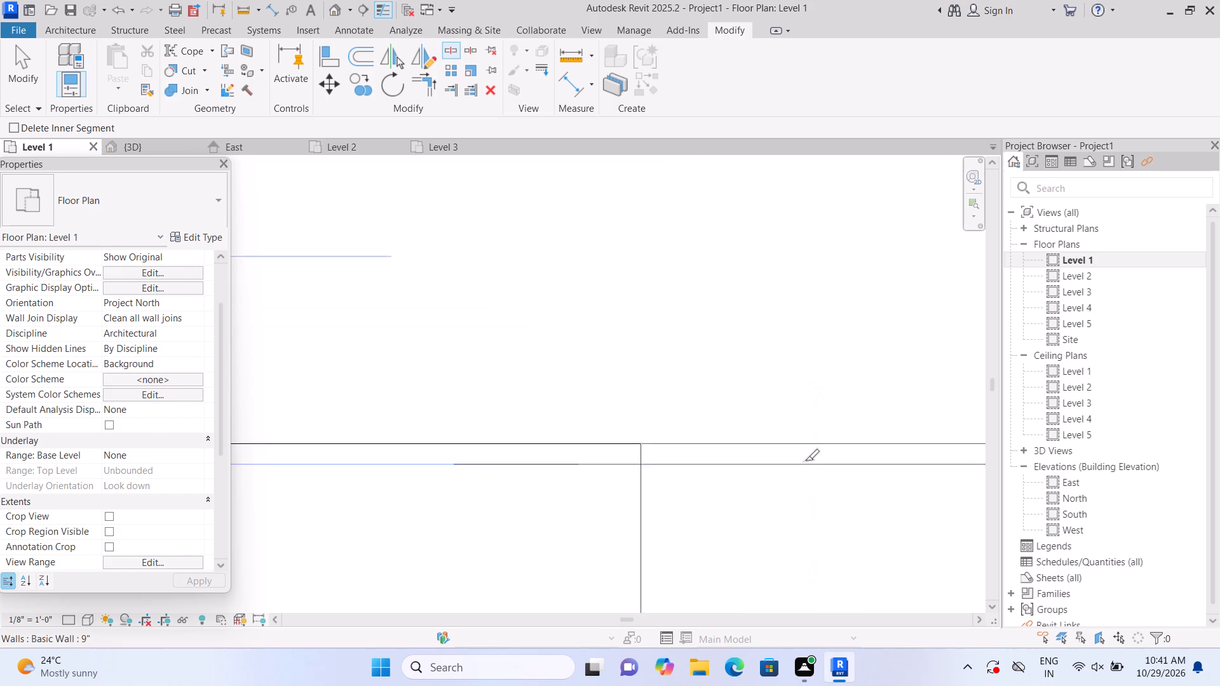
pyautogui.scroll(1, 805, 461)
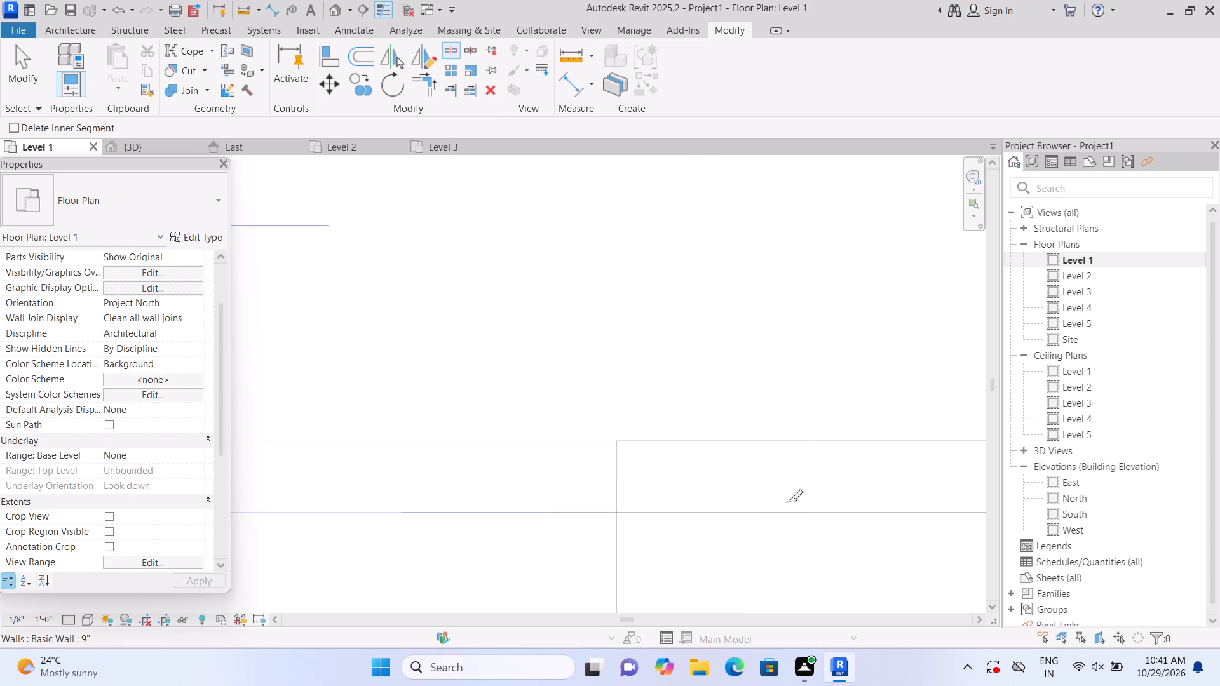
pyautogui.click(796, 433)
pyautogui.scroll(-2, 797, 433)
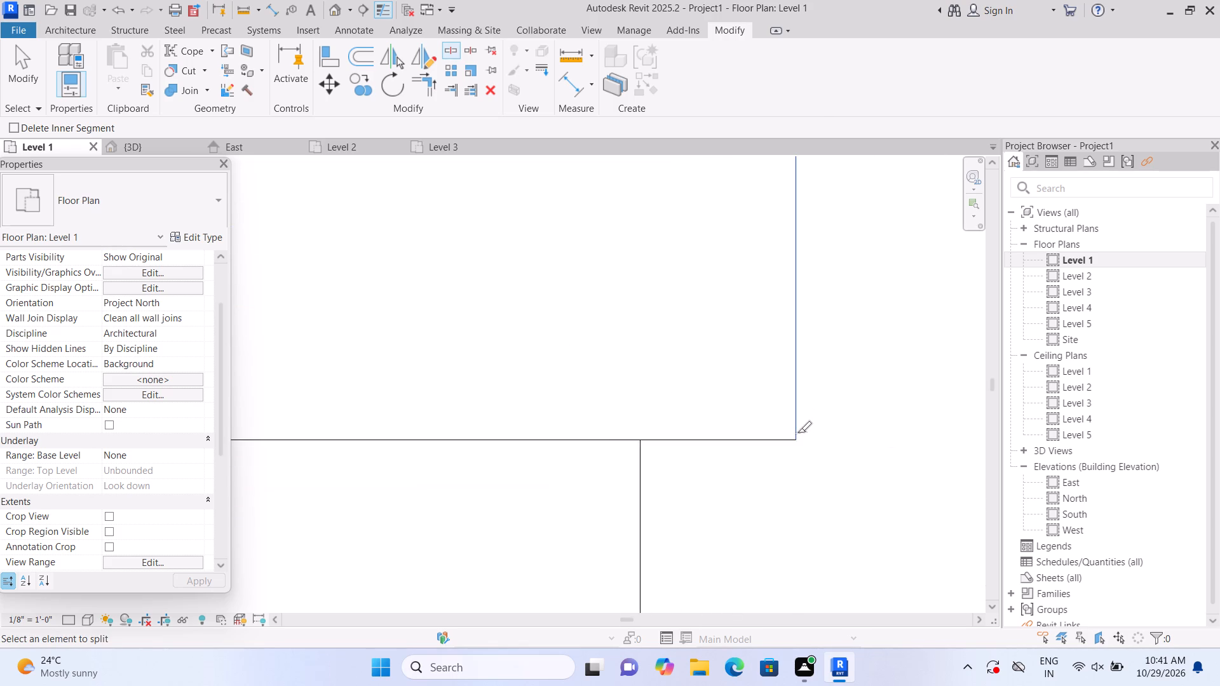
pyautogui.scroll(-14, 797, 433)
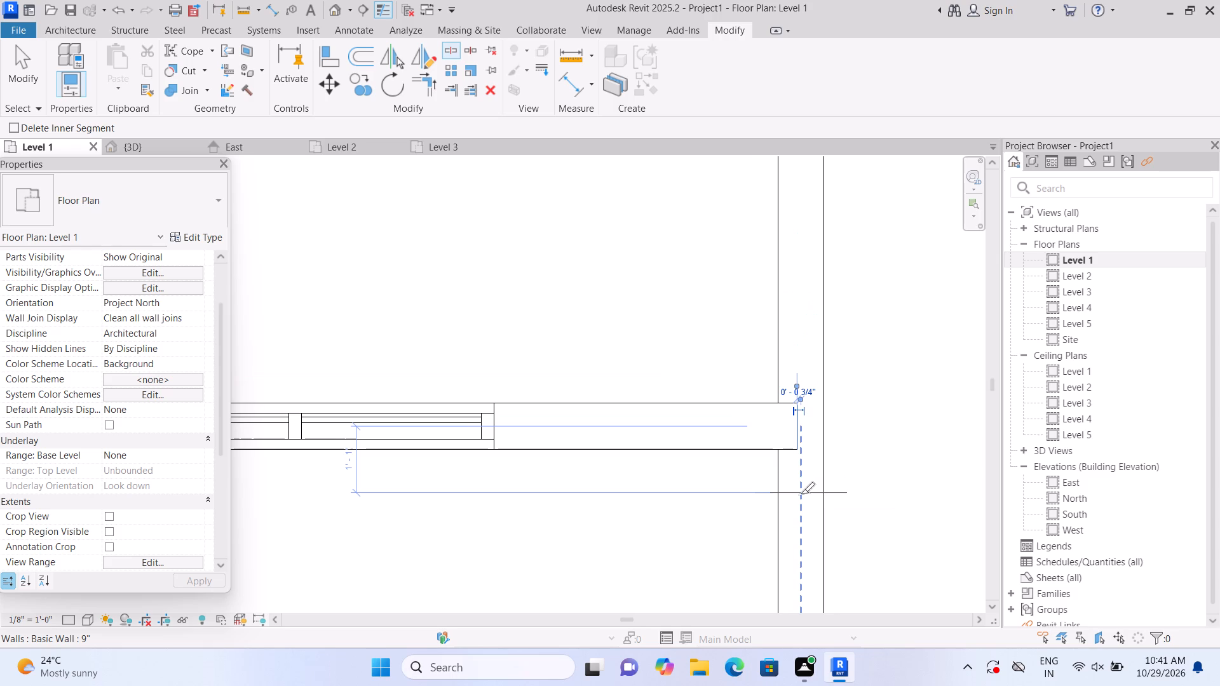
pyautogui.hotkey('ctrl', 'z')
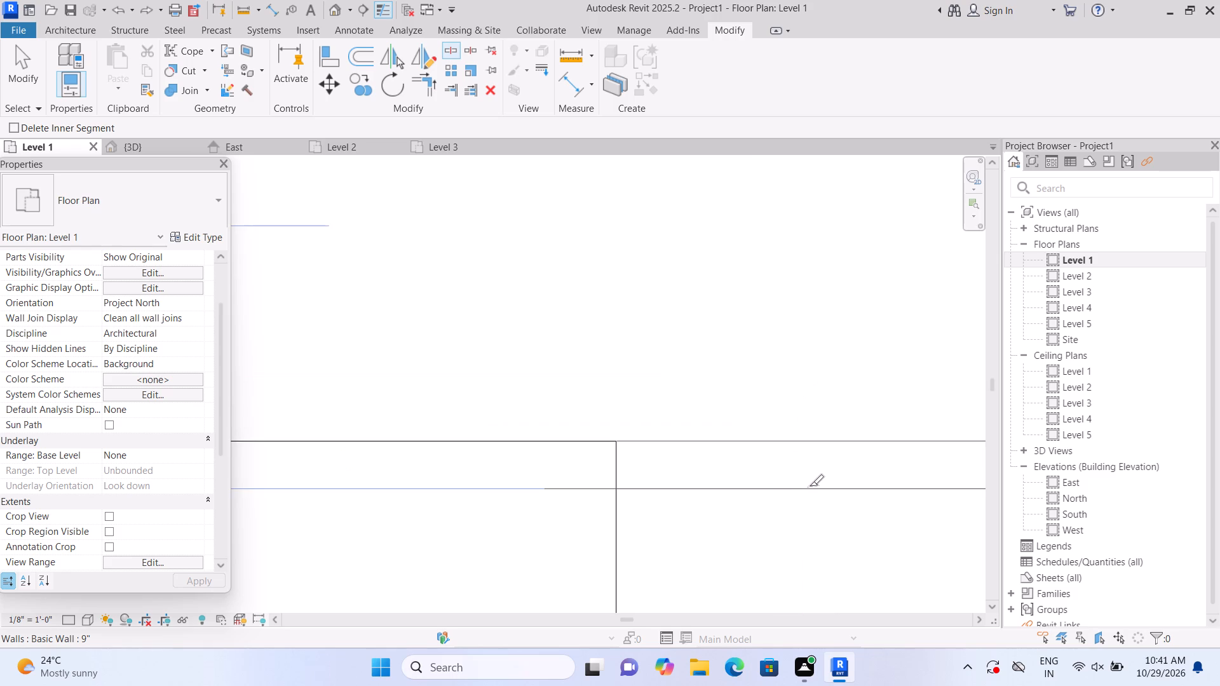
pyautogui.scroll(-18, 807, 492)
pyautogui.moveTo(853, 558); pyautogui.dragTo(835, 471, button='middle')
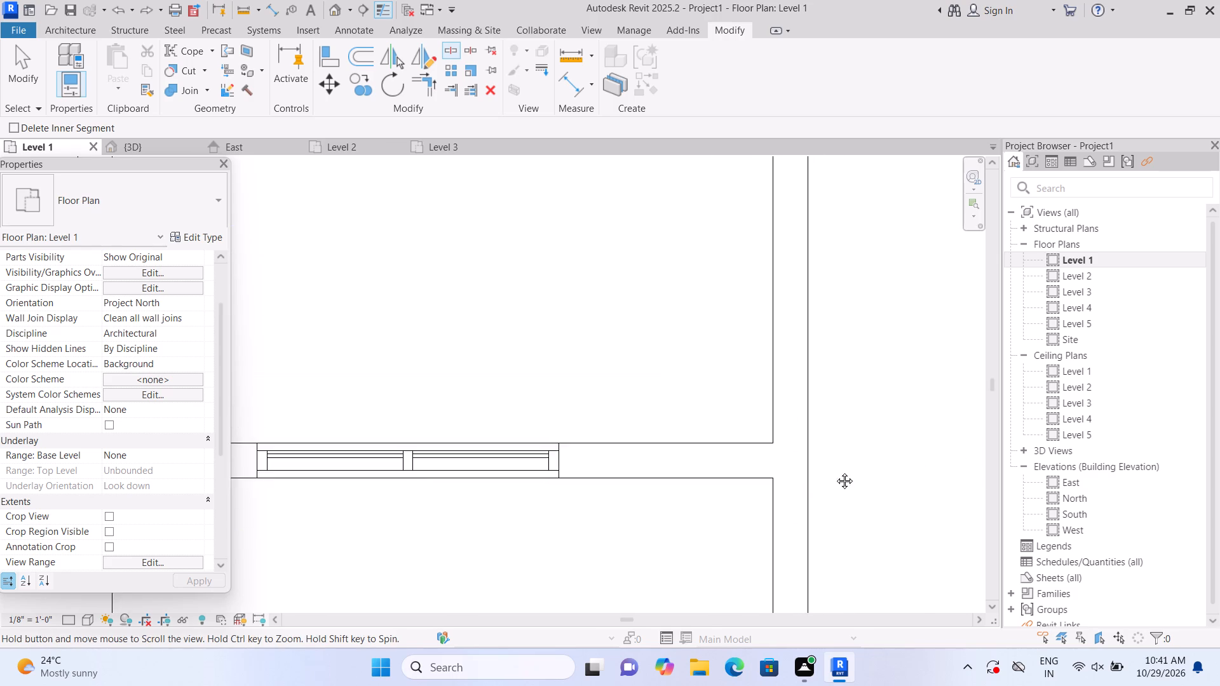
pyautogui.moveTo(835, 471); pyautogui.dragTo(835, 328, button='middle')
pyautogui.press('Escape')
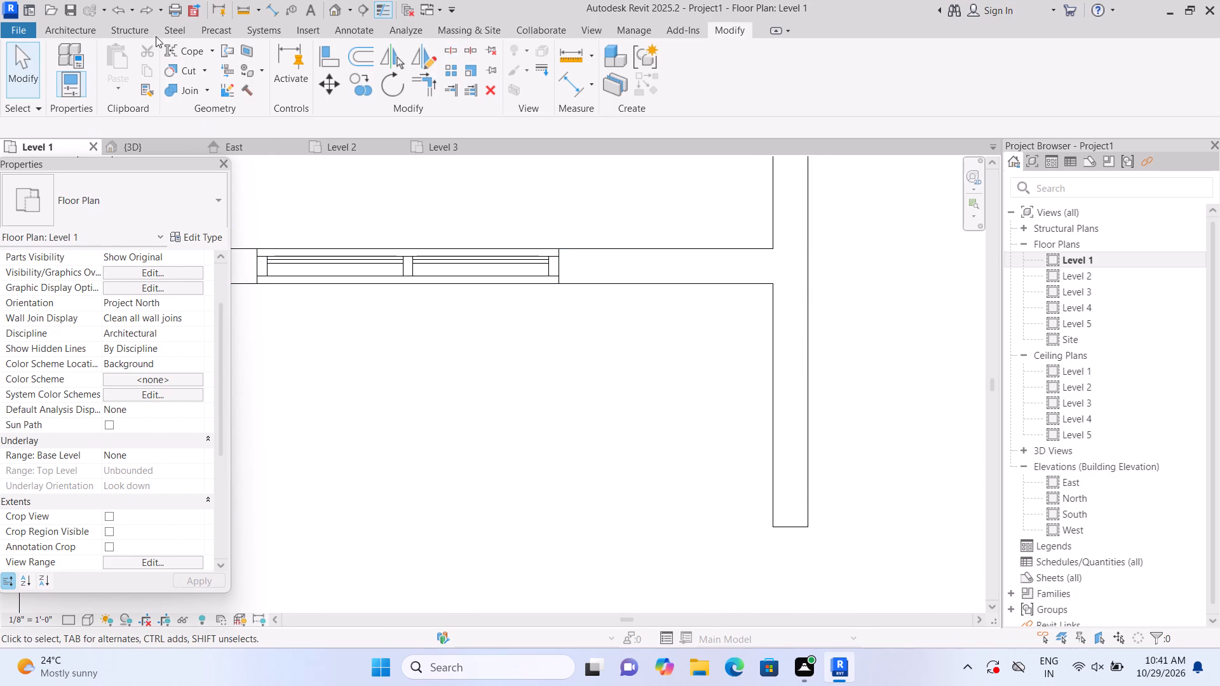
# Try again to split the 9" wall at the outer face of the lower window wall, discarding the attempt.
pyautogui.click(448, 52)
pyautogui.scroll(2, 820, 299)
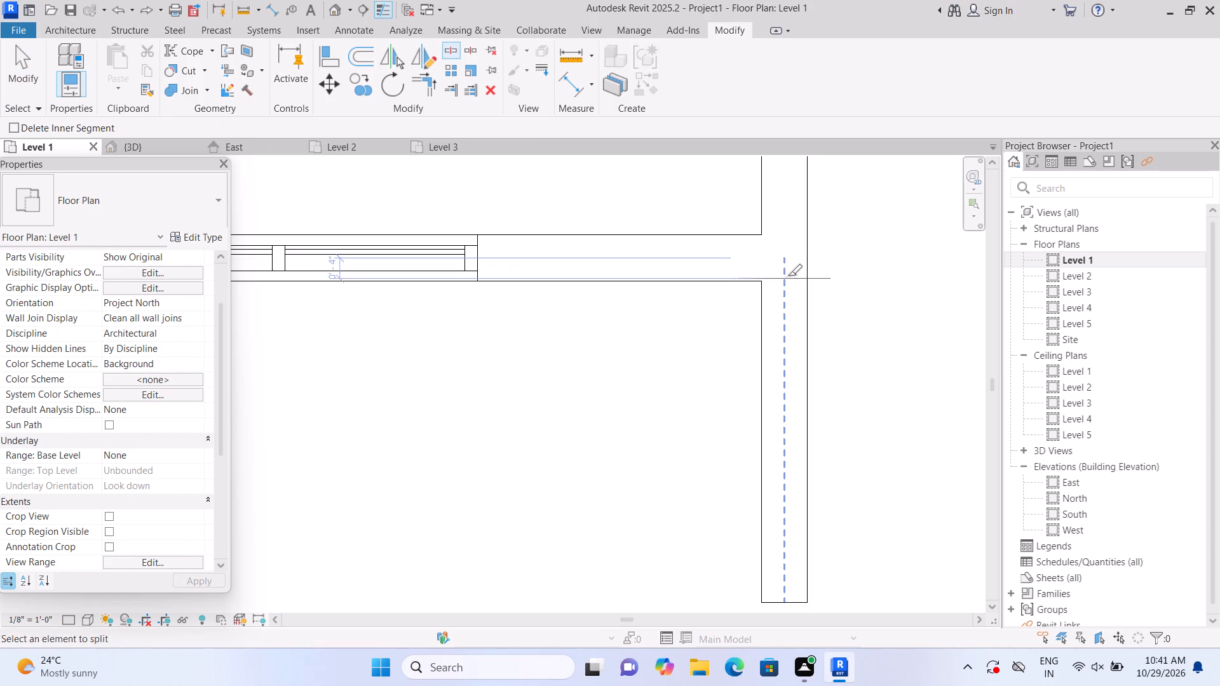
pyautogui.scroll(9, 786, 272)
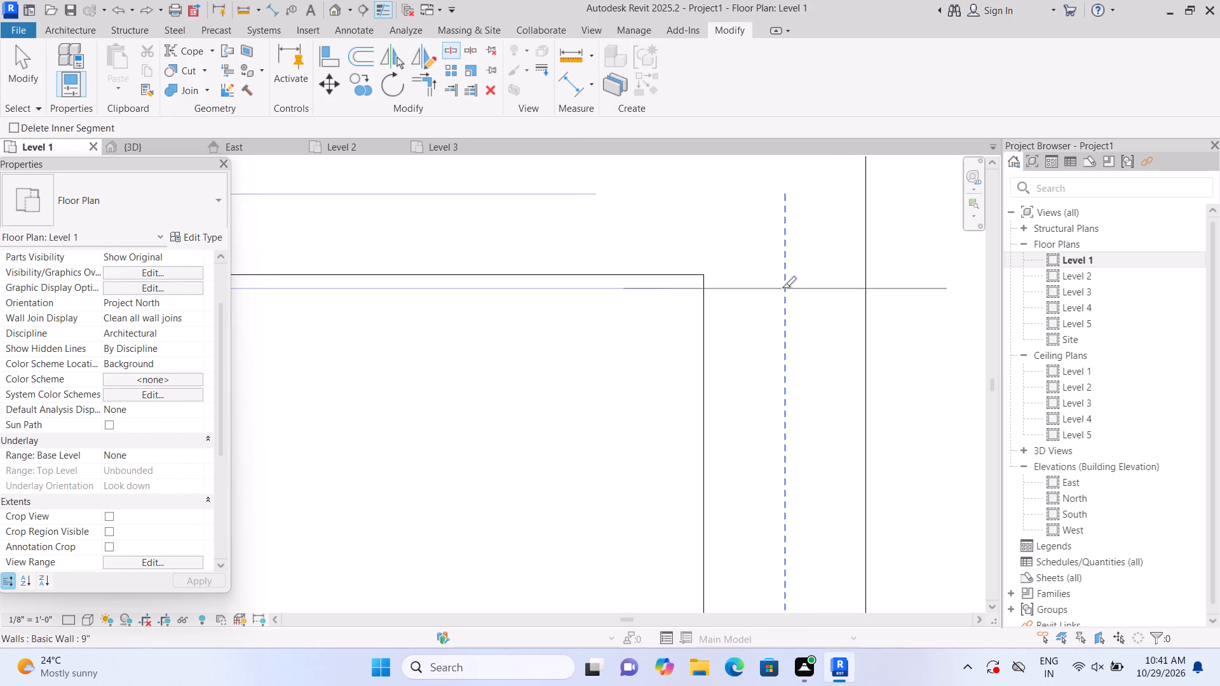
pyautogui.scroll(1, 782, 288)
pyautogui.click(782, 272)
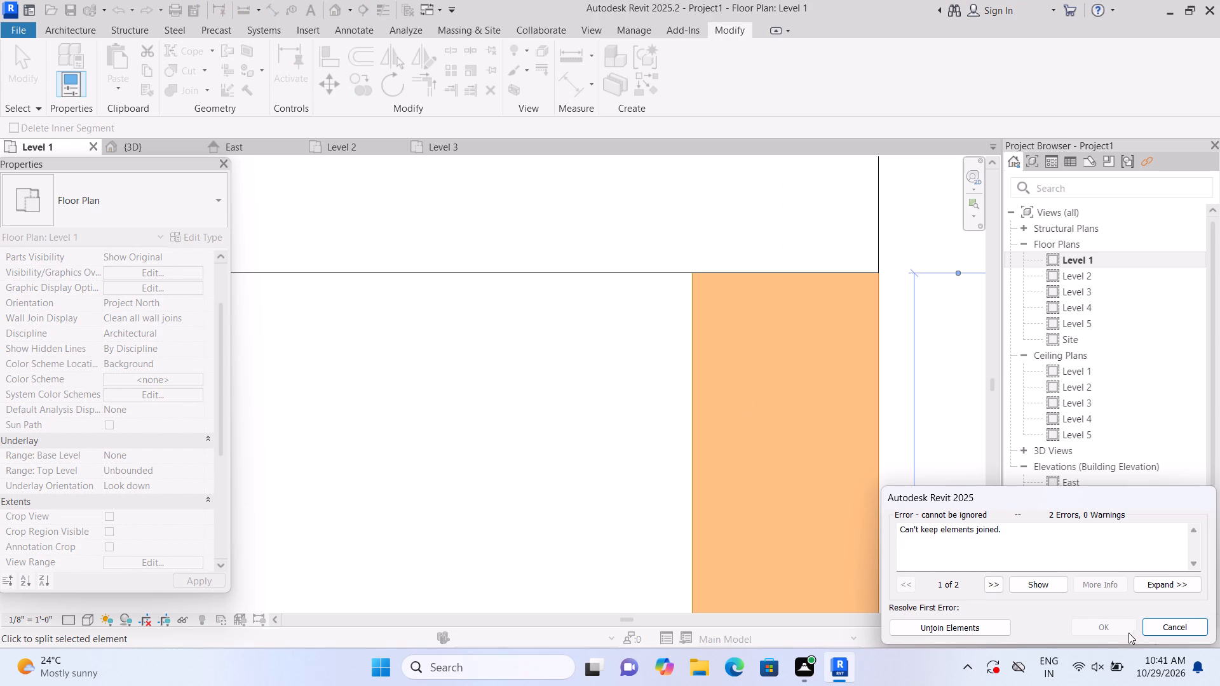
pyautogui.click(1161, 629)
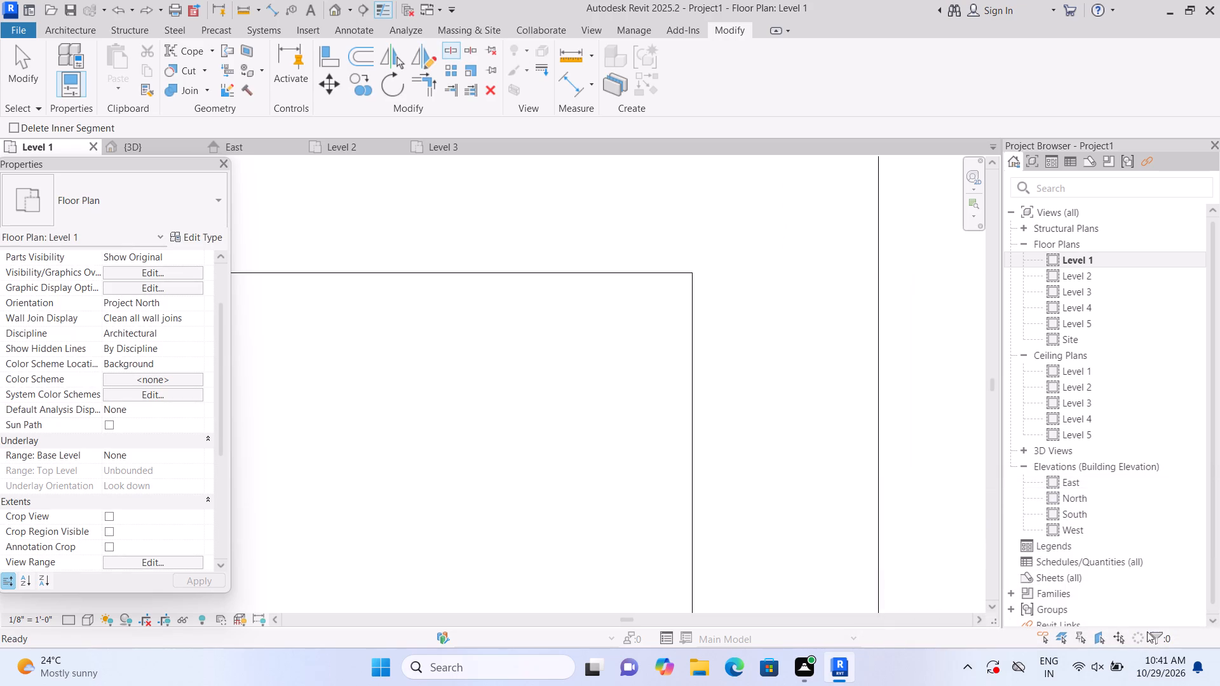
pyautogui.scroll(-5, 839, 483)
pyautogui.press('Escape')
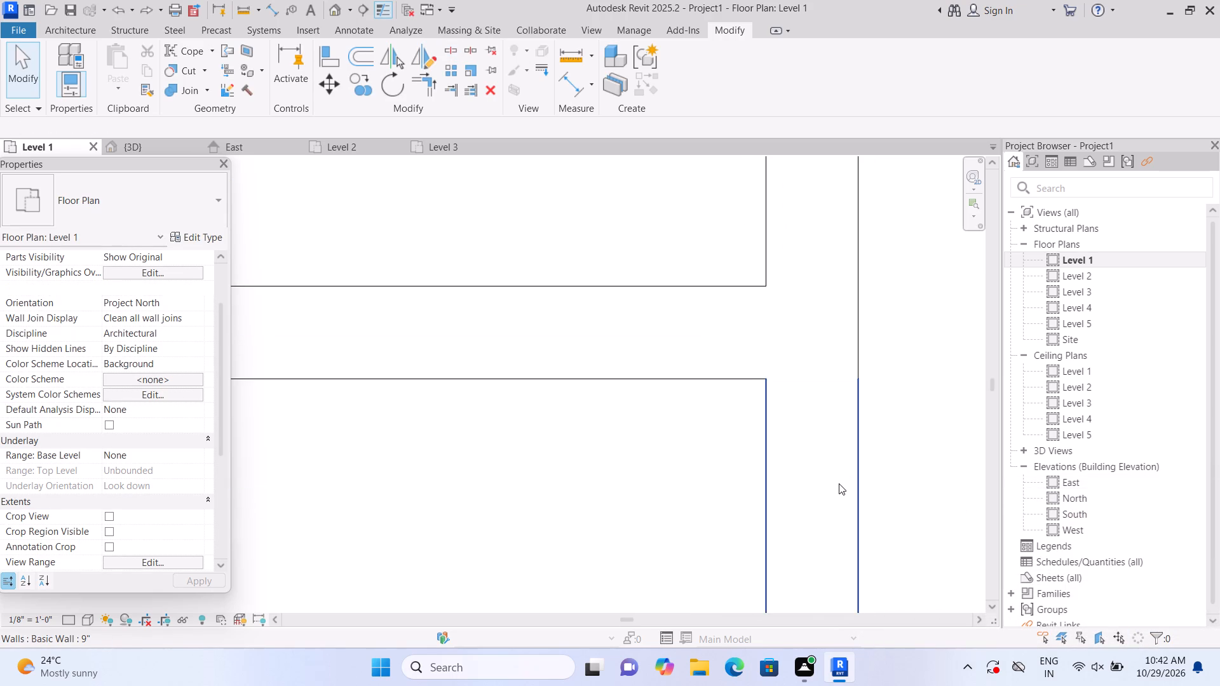
# Delete the short 9" wall stub projecting forward from the inner corner beside the lower window wall.
pyautogui.scroll(-18, 848, 474)
pyautogui.moveTo(881, 525); pyautogui.dragTo(843, 479, button='middle')
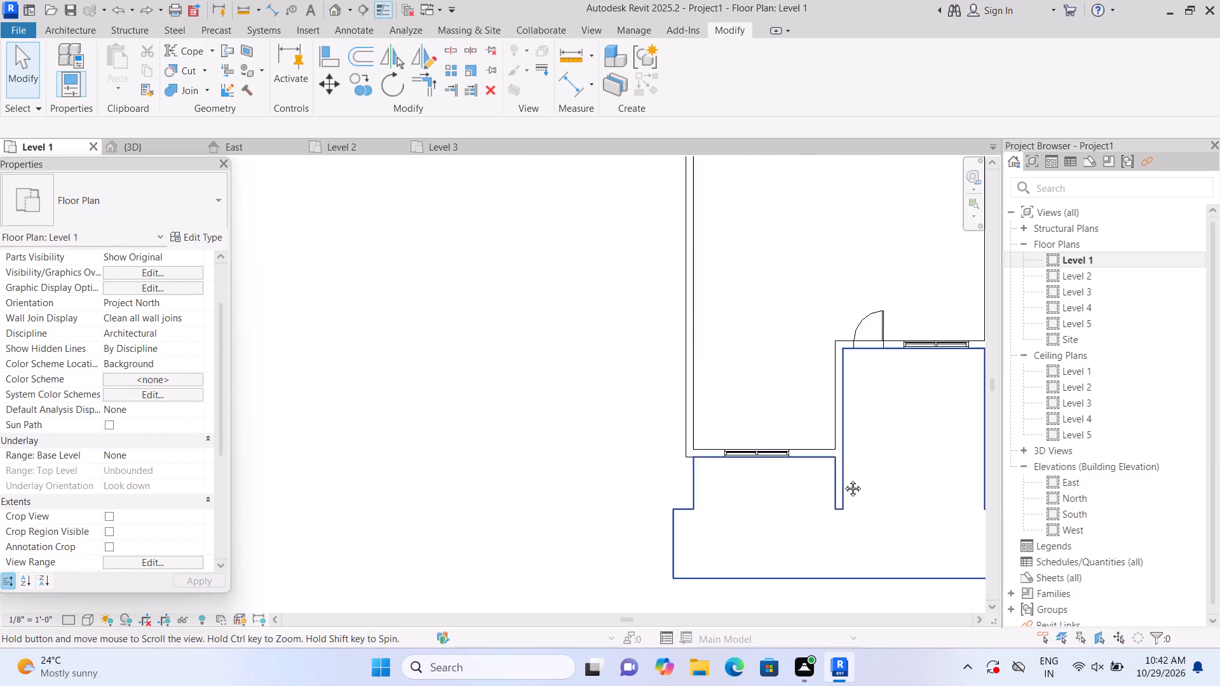
pyautogui.moveTo(843, 479); pyautogui.dragTo(754, 353, button='middle')
pyautogui.scroll(7, 741, 330)
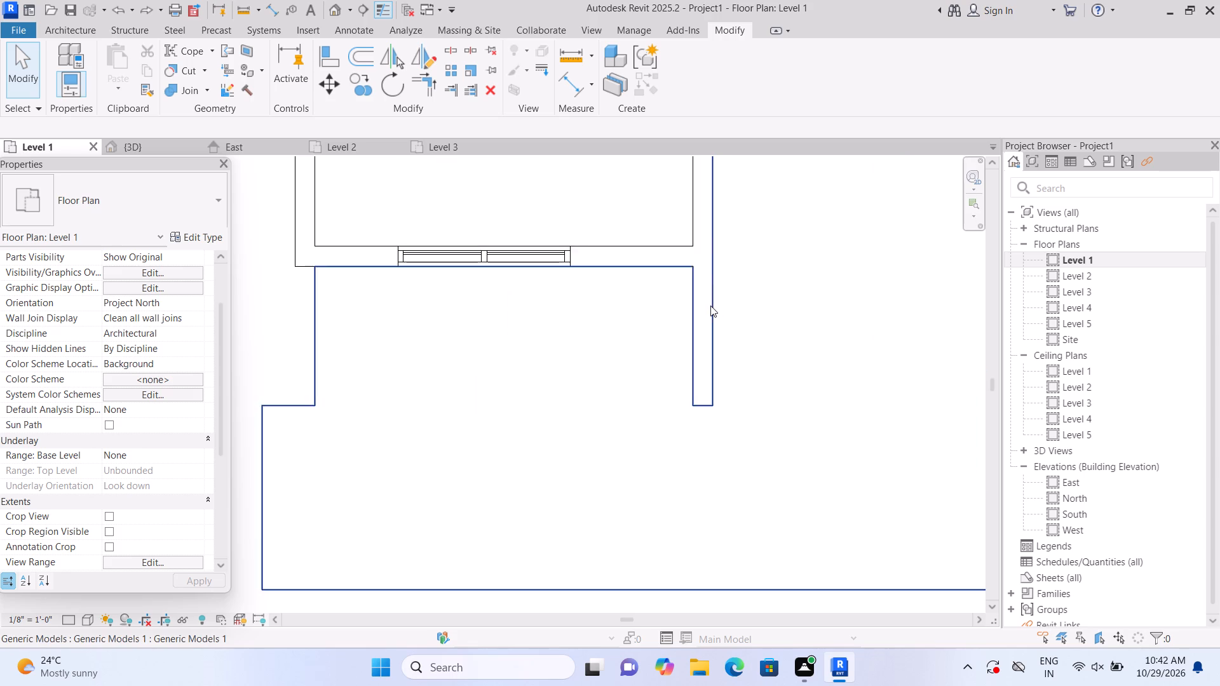
pyautogui.scroll(2, 710, 306)
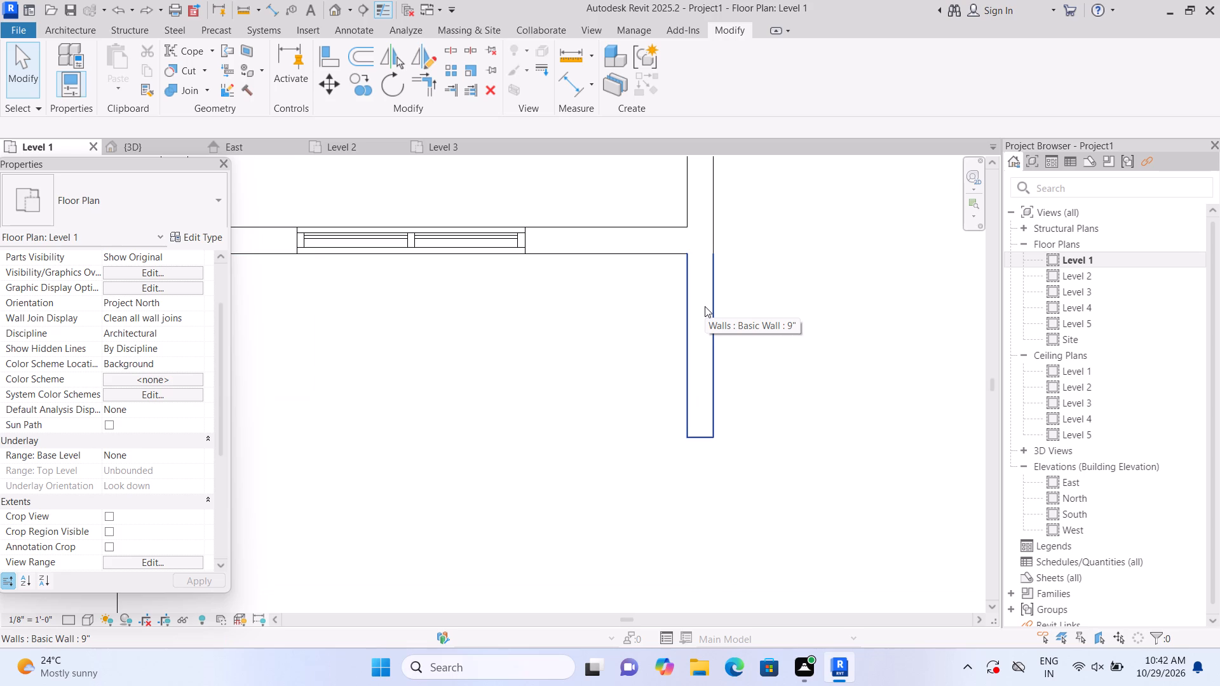
pyautogui.click(716, 319)
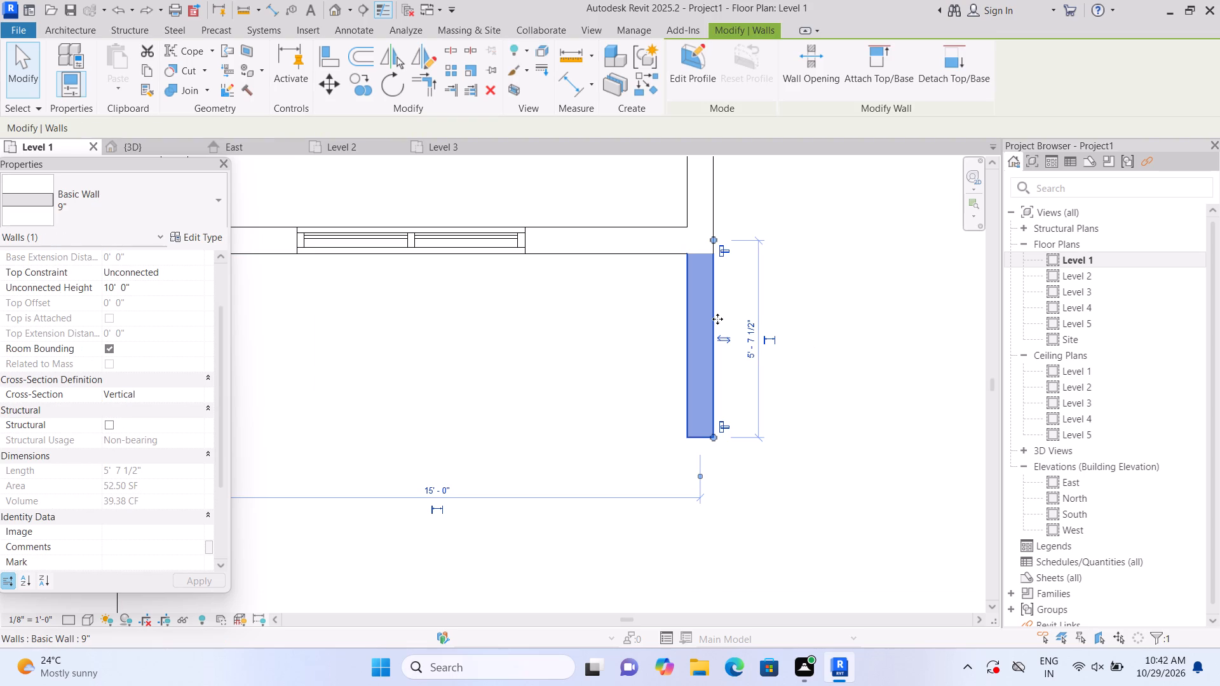
pyautogui.press('Delete')
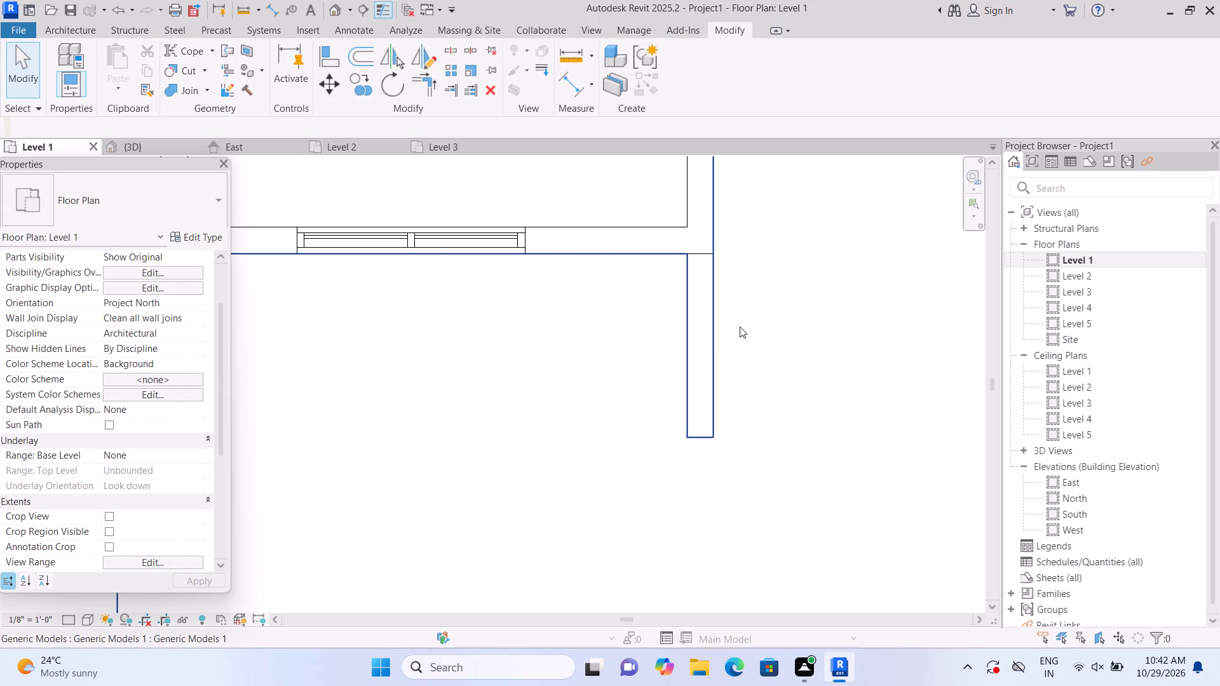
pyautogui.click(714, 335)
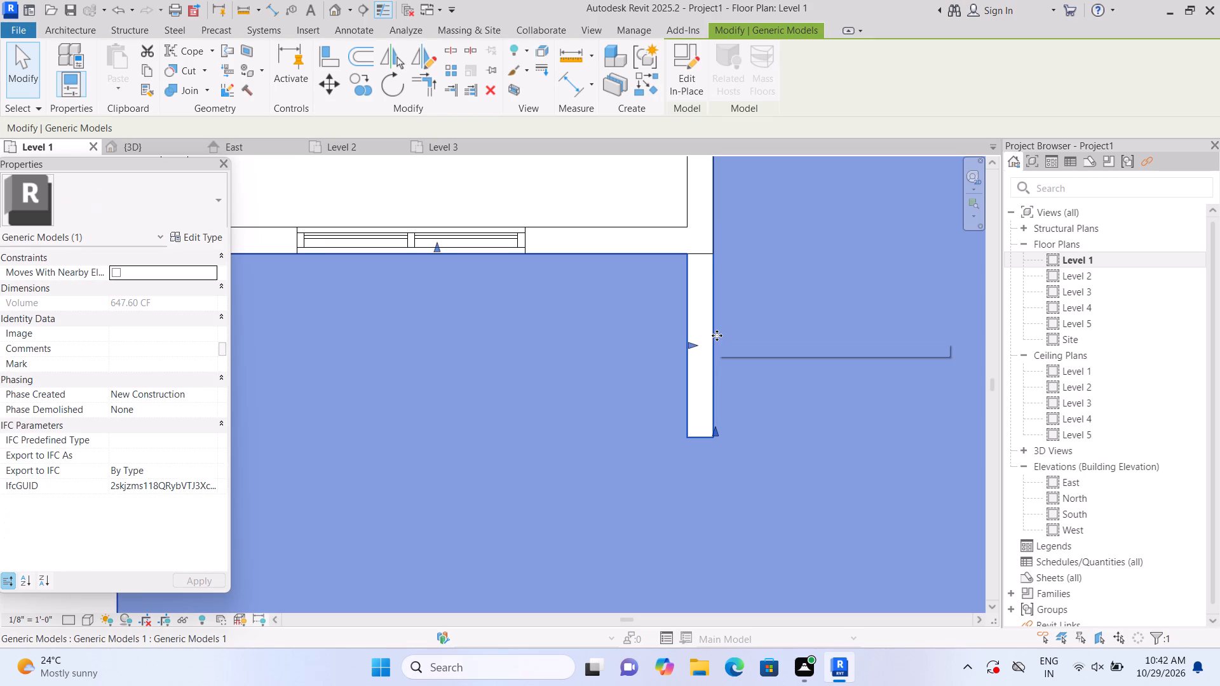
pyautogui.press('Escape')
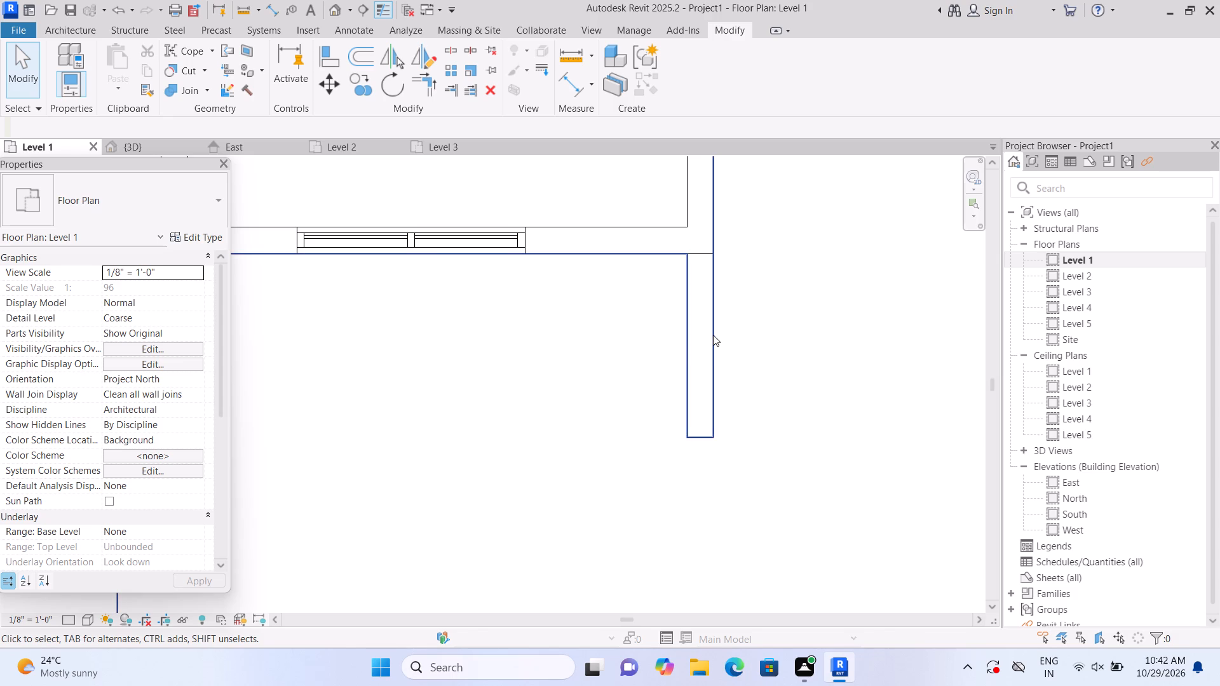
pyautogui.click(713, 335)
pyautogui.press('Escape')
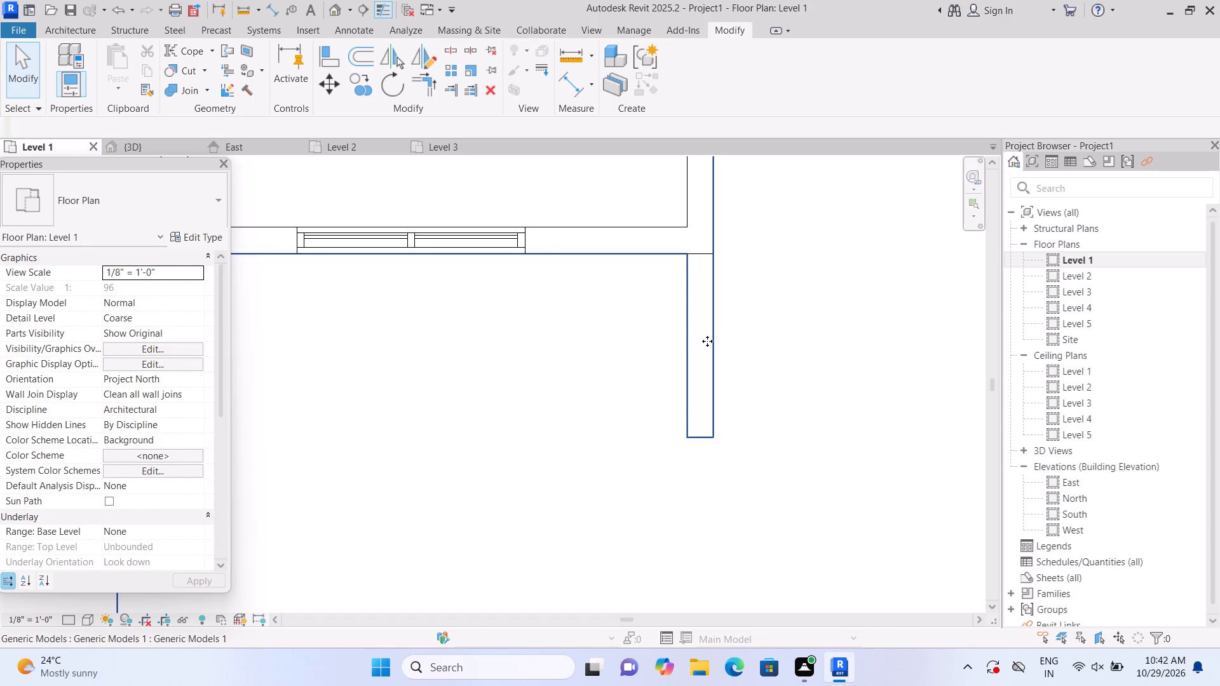
# Shift the front porch slab's recessed edge at the former stub wall slightly toward the house using its shape handle.
pyautogui.scroll(-8, 708, 349)
pyautogui.press('Escape')
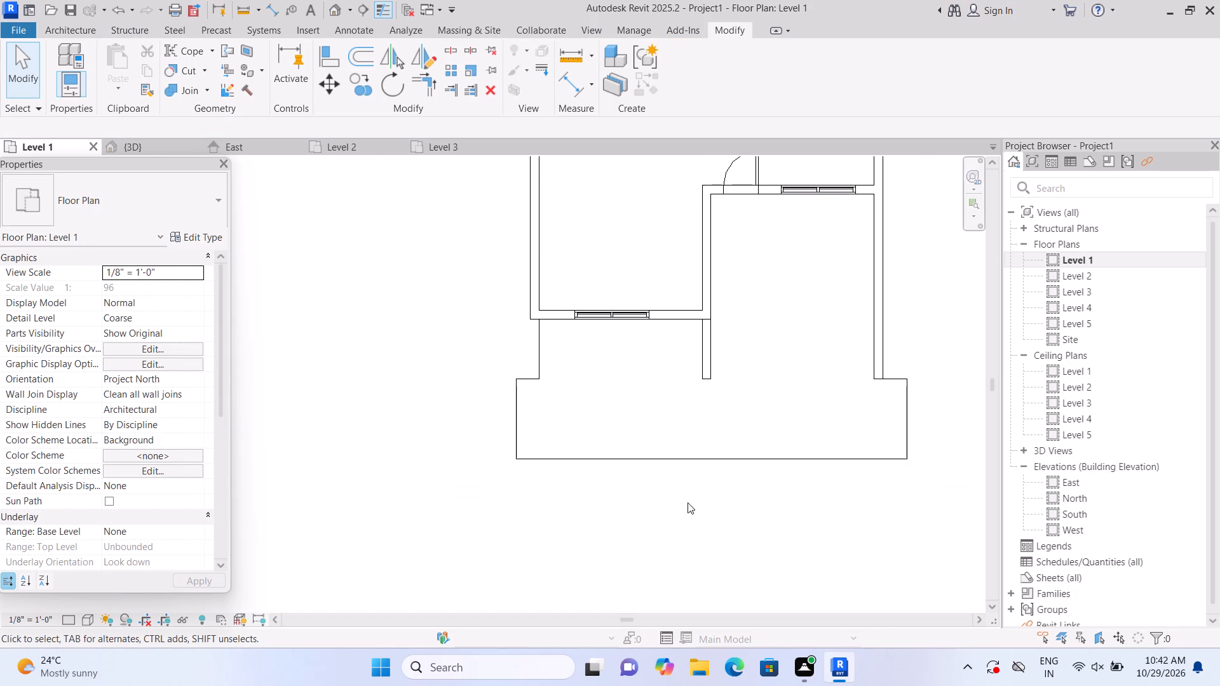
pyautogui.doubleClick(710, 366)
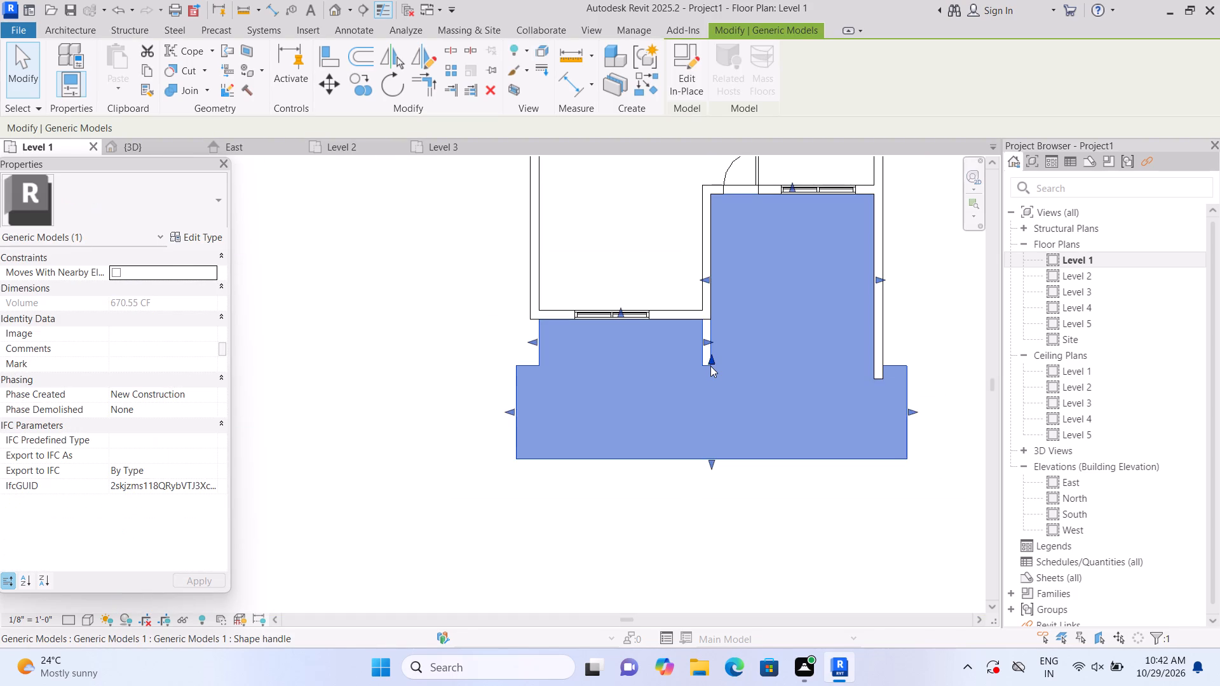
pyautogui.scroll(4, 710, 366)
pyautogui.press('Escape')
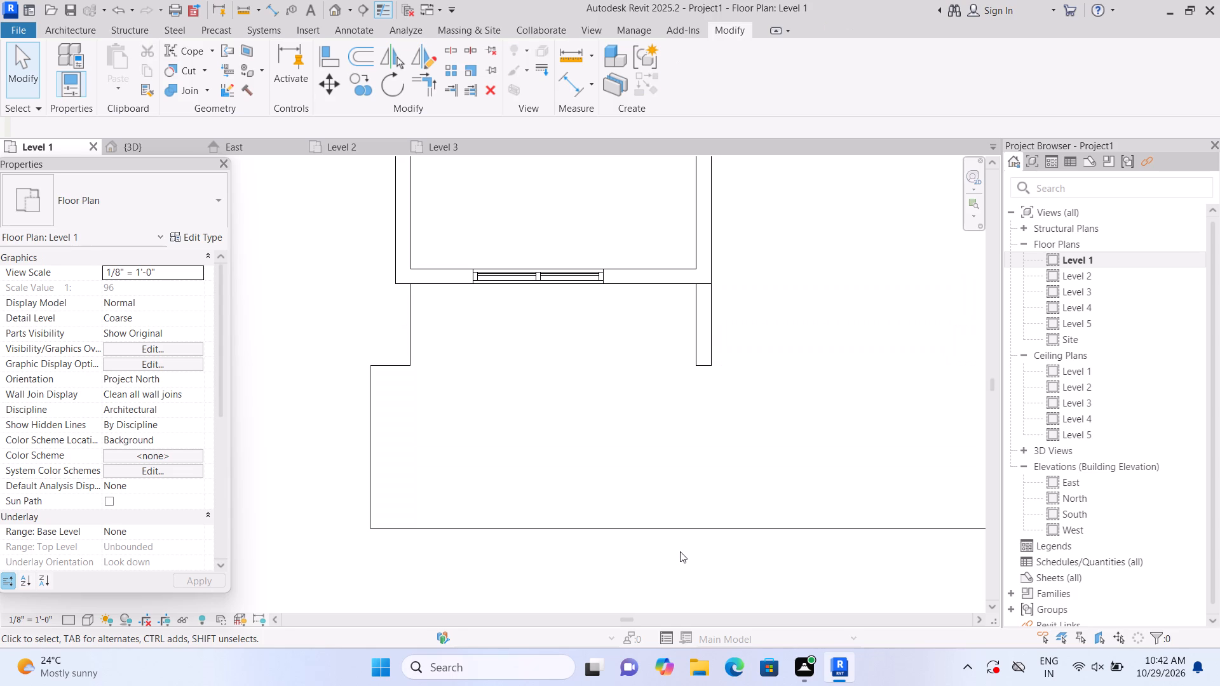
# Examine the porch slab and side wall in plan and in the default 3D view.
pyautogui.scroll(-9, 680, 551)
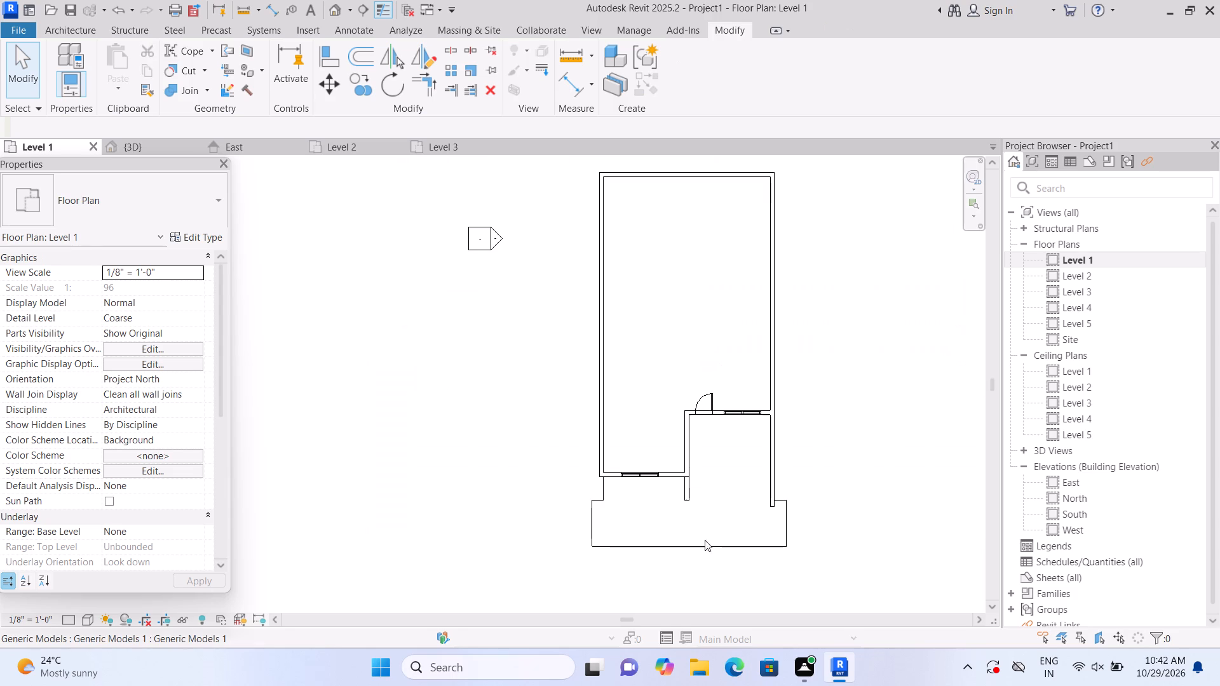
pyautogui.scroll(7, 699, 486)
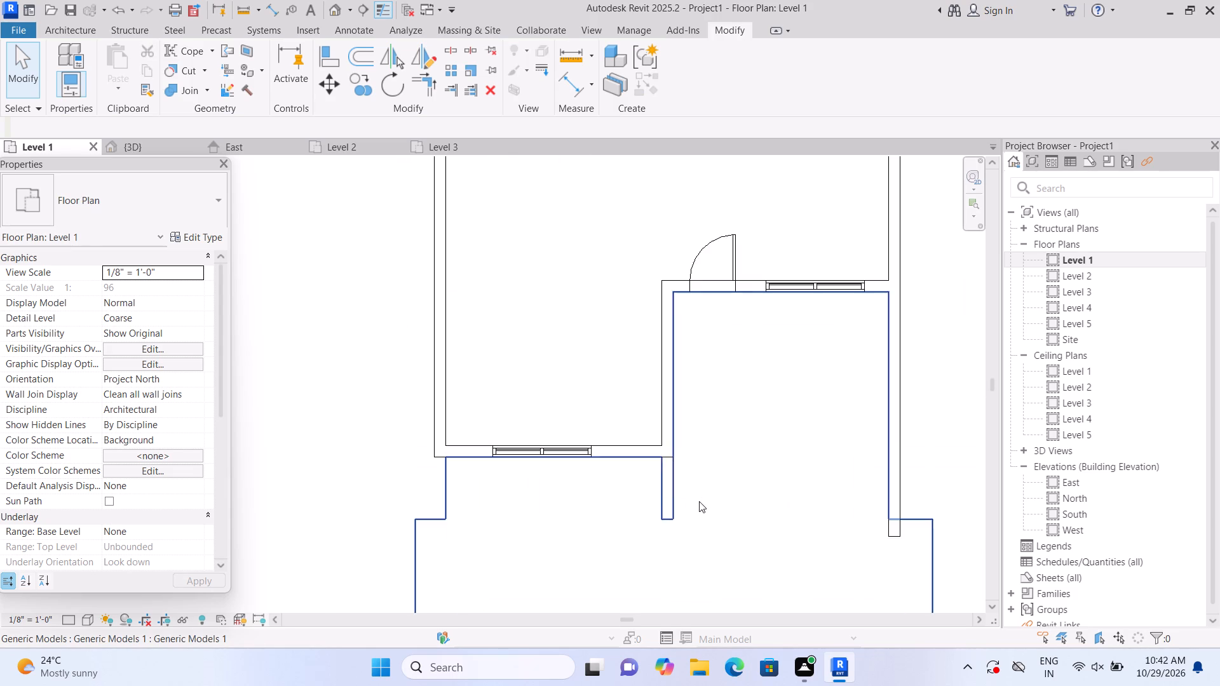
pyautogui.scroll(2, 699, 501)
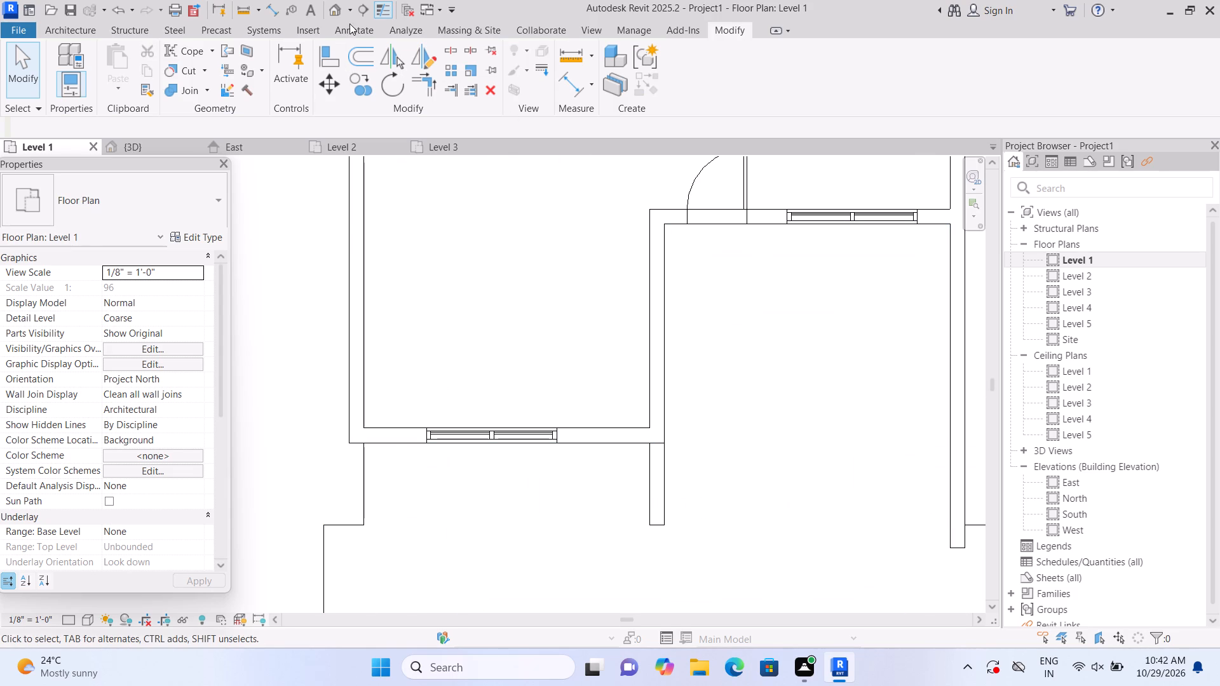
pyautogui.click(336, 9)
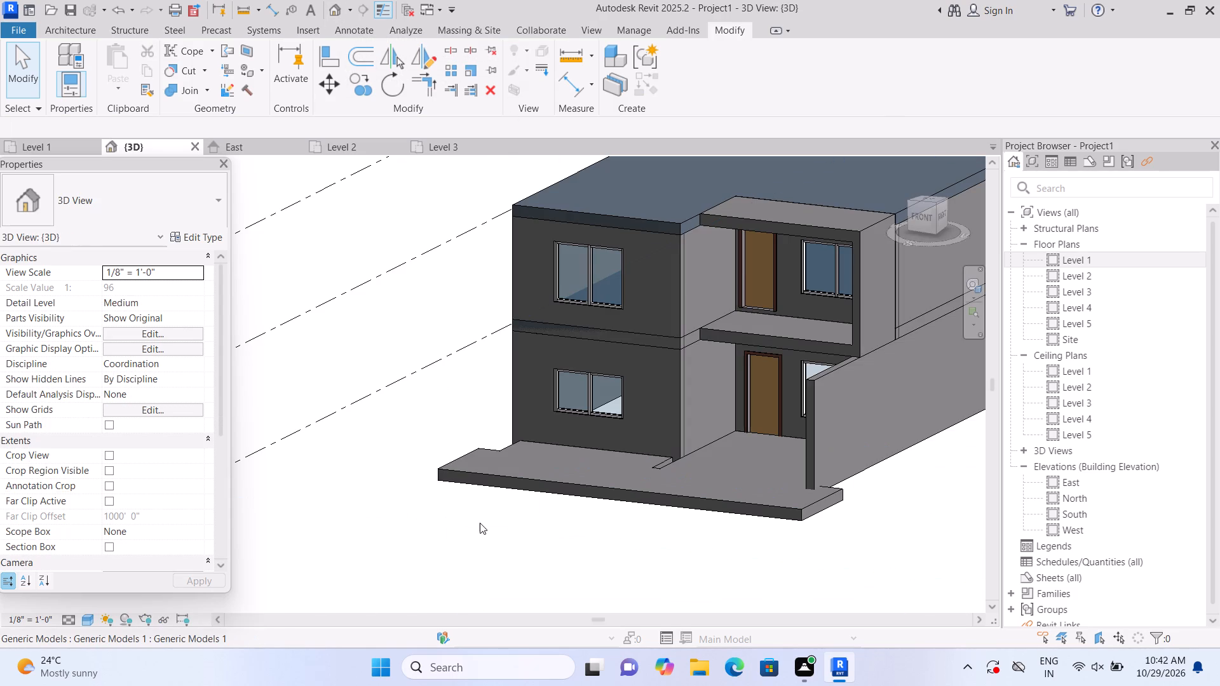
# Close the small notch in the front porch slab at the window wall's inner corner using the slab's shape handle.
pyautogui.scroll(5, 660, 479)
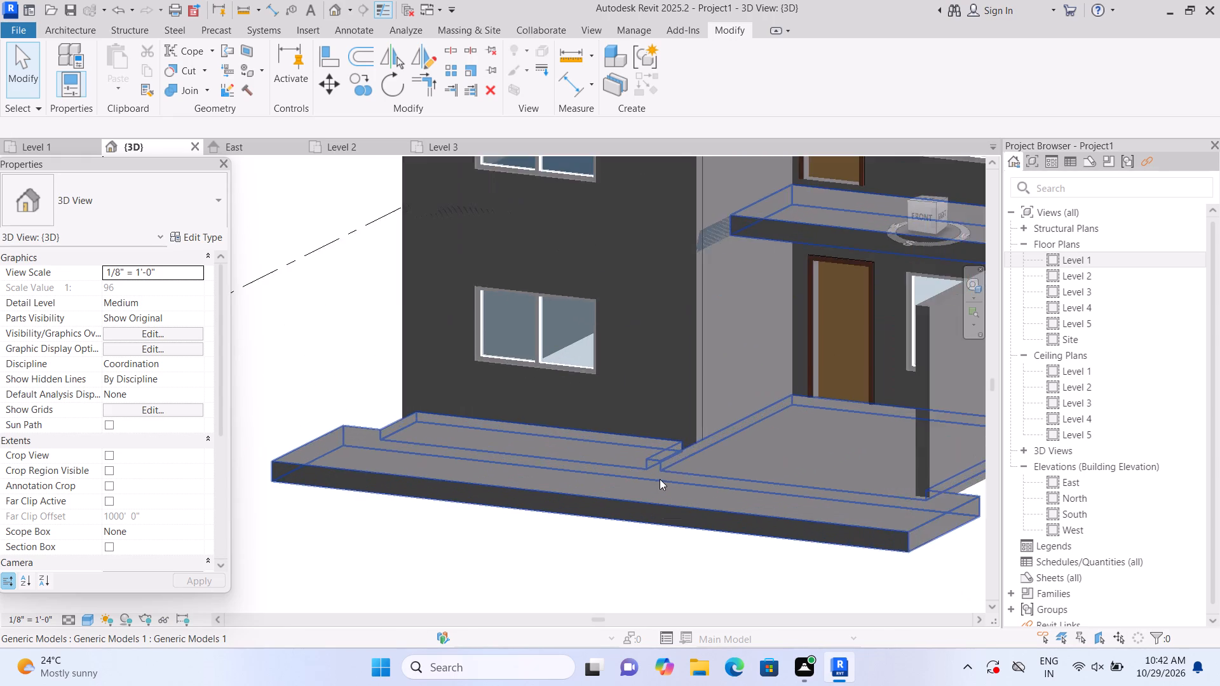
pyautogui.scroll(4, 660, 479)
pyautogui.click(655, 418)
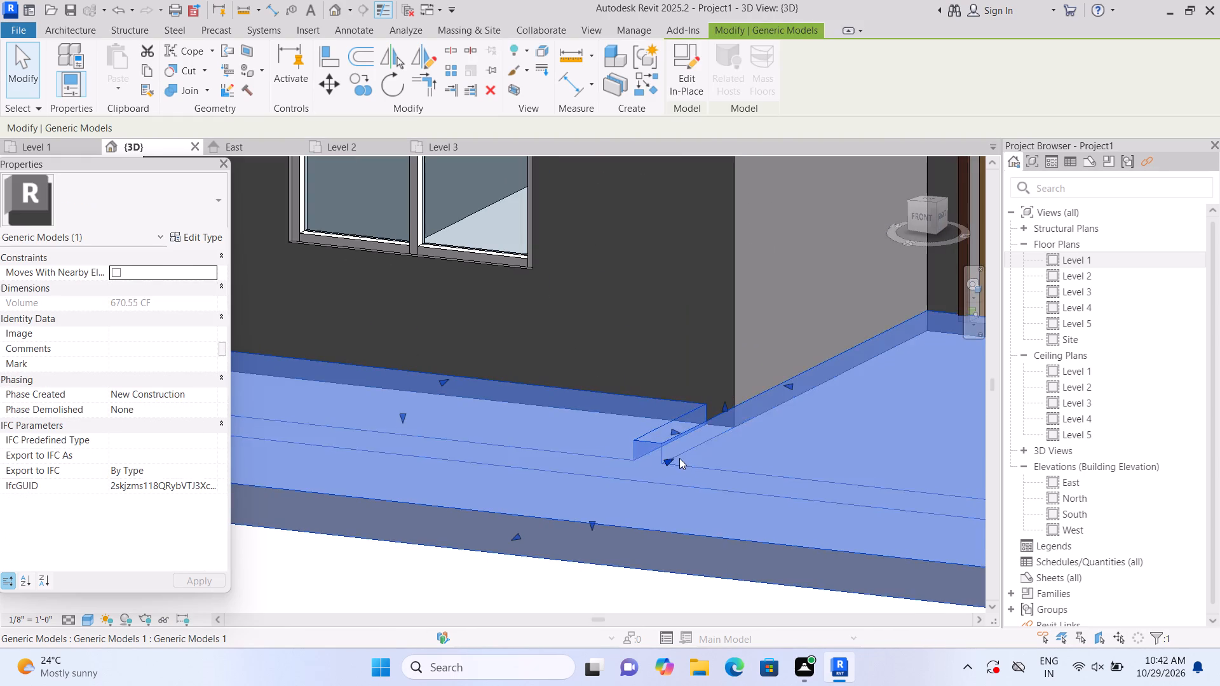
pyautogui.moveTo(674, 430); pyautogui.dragTo(698, 438)
pyautogui.click(654, 587)
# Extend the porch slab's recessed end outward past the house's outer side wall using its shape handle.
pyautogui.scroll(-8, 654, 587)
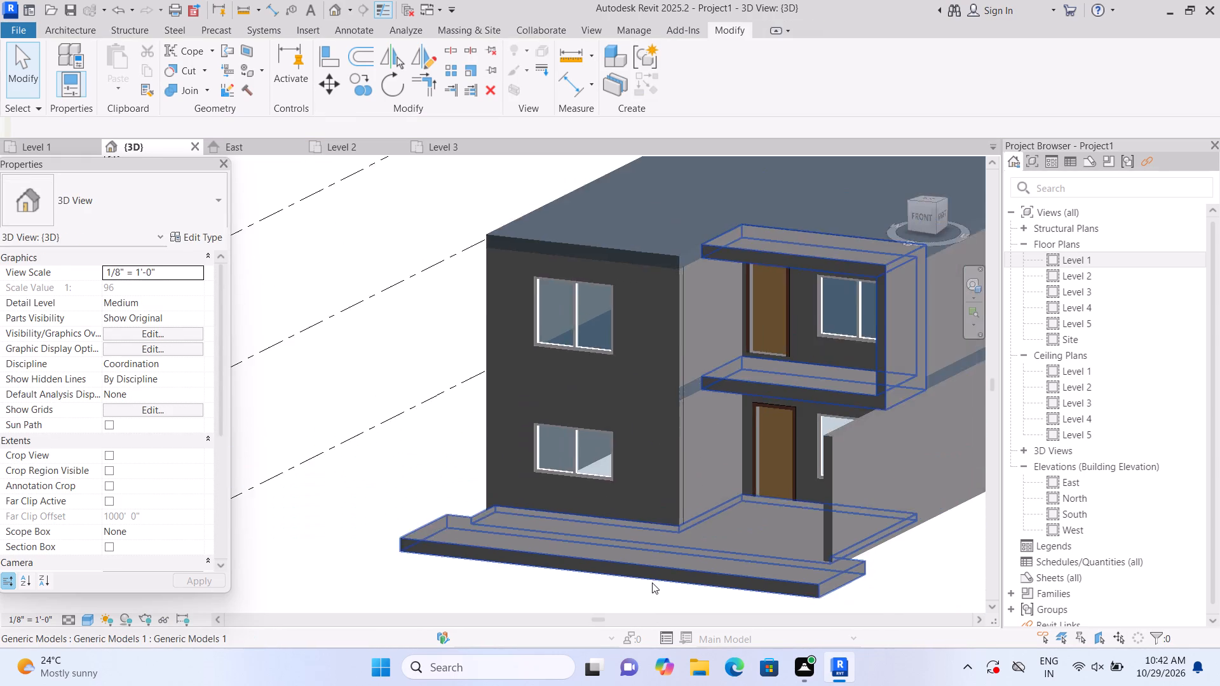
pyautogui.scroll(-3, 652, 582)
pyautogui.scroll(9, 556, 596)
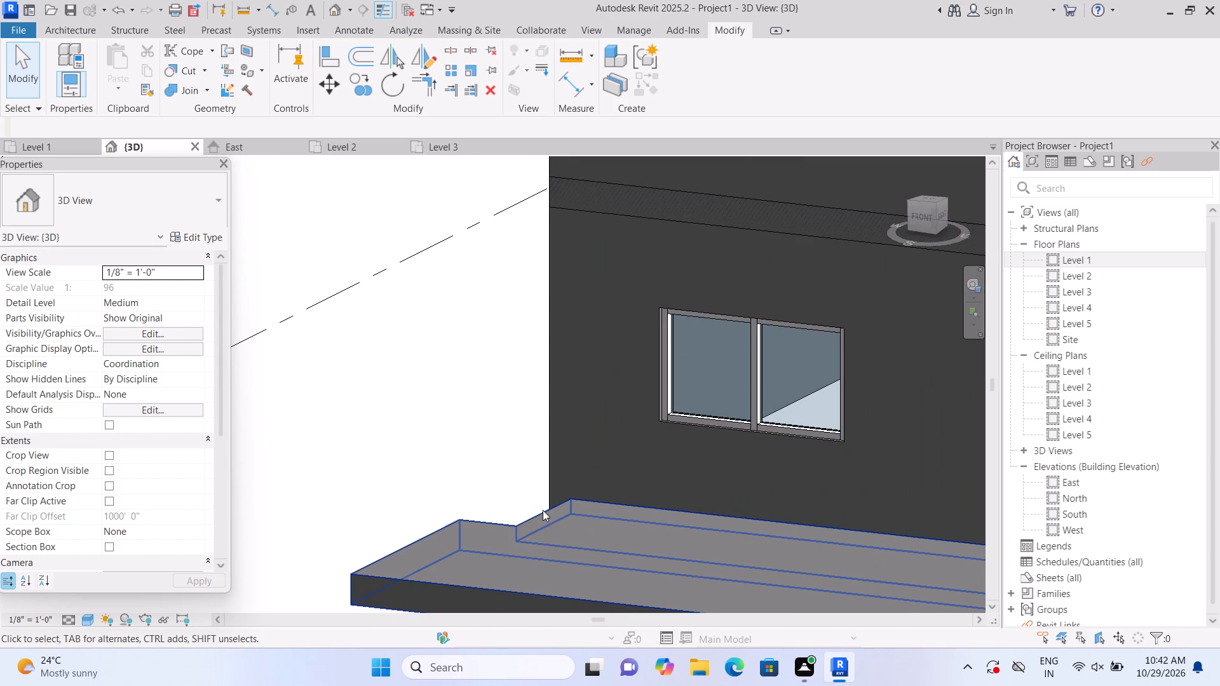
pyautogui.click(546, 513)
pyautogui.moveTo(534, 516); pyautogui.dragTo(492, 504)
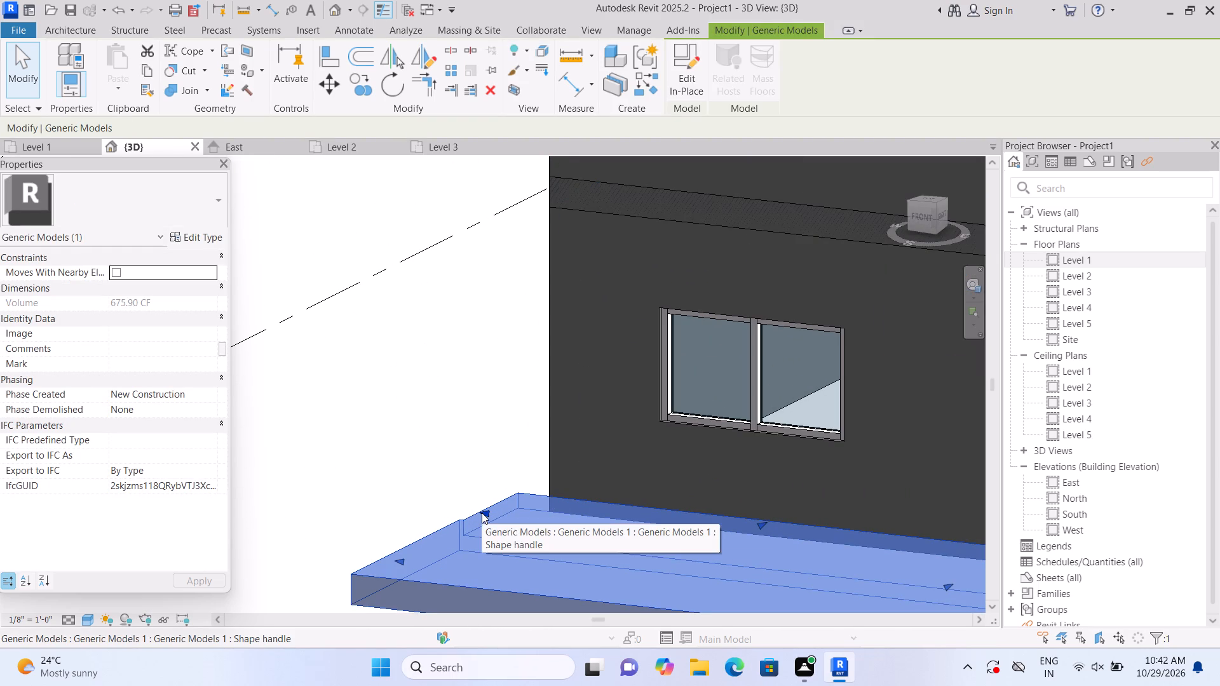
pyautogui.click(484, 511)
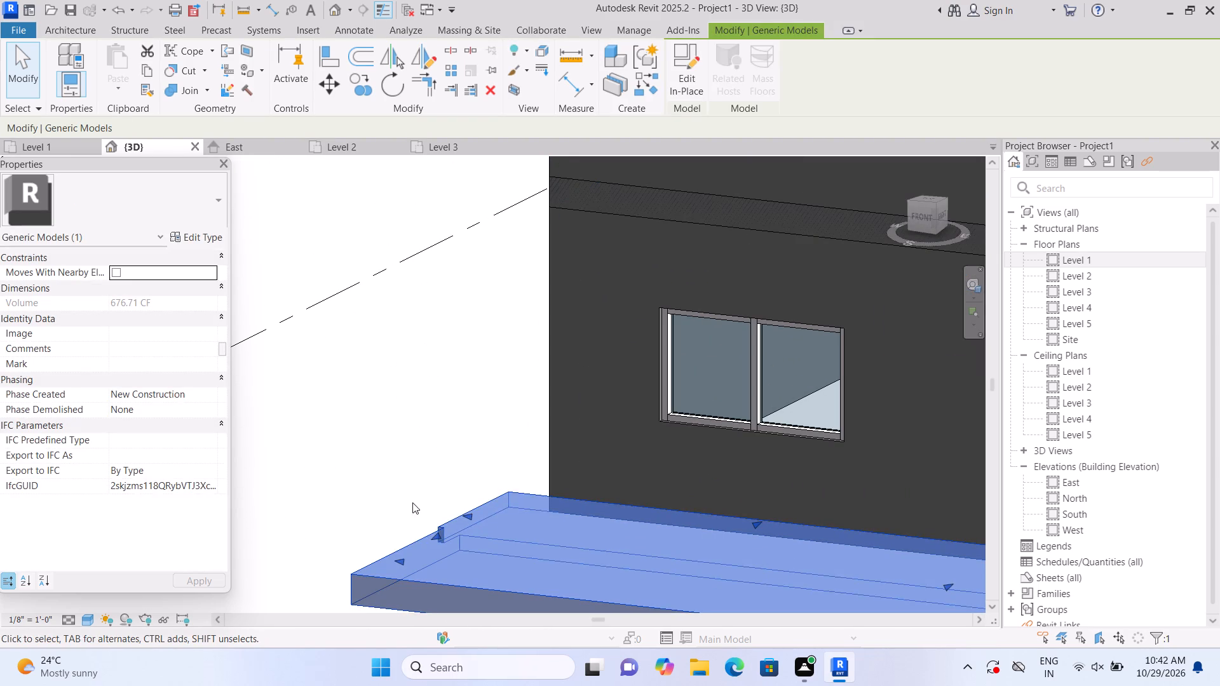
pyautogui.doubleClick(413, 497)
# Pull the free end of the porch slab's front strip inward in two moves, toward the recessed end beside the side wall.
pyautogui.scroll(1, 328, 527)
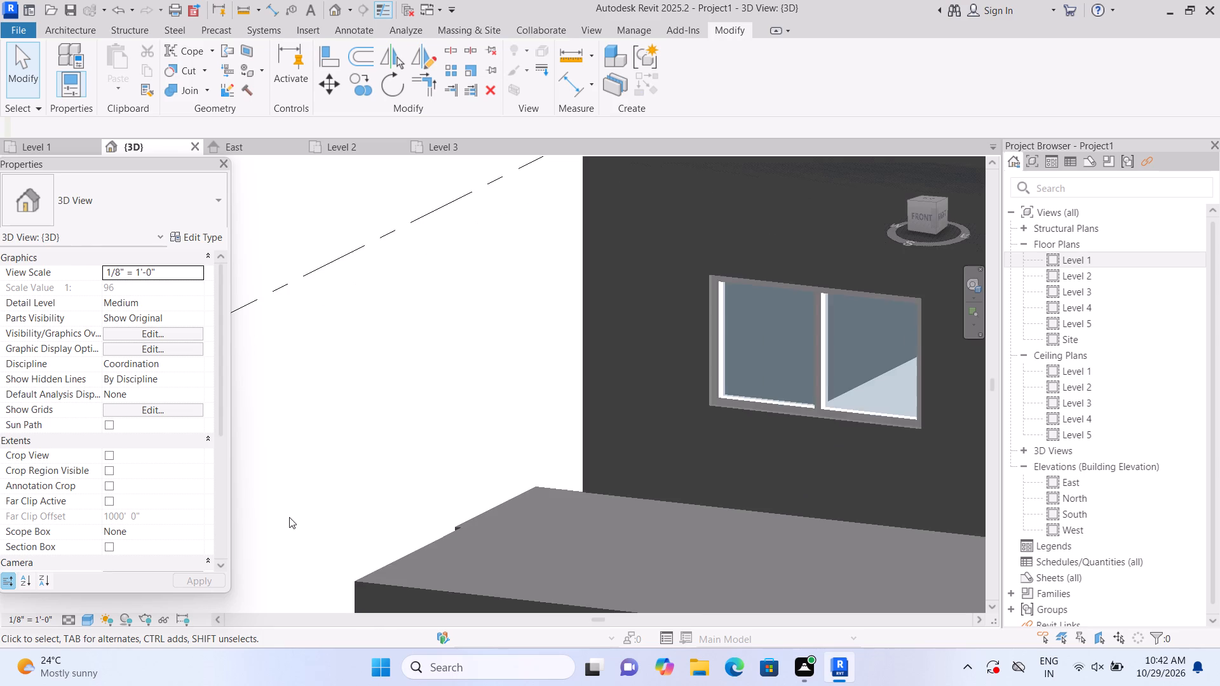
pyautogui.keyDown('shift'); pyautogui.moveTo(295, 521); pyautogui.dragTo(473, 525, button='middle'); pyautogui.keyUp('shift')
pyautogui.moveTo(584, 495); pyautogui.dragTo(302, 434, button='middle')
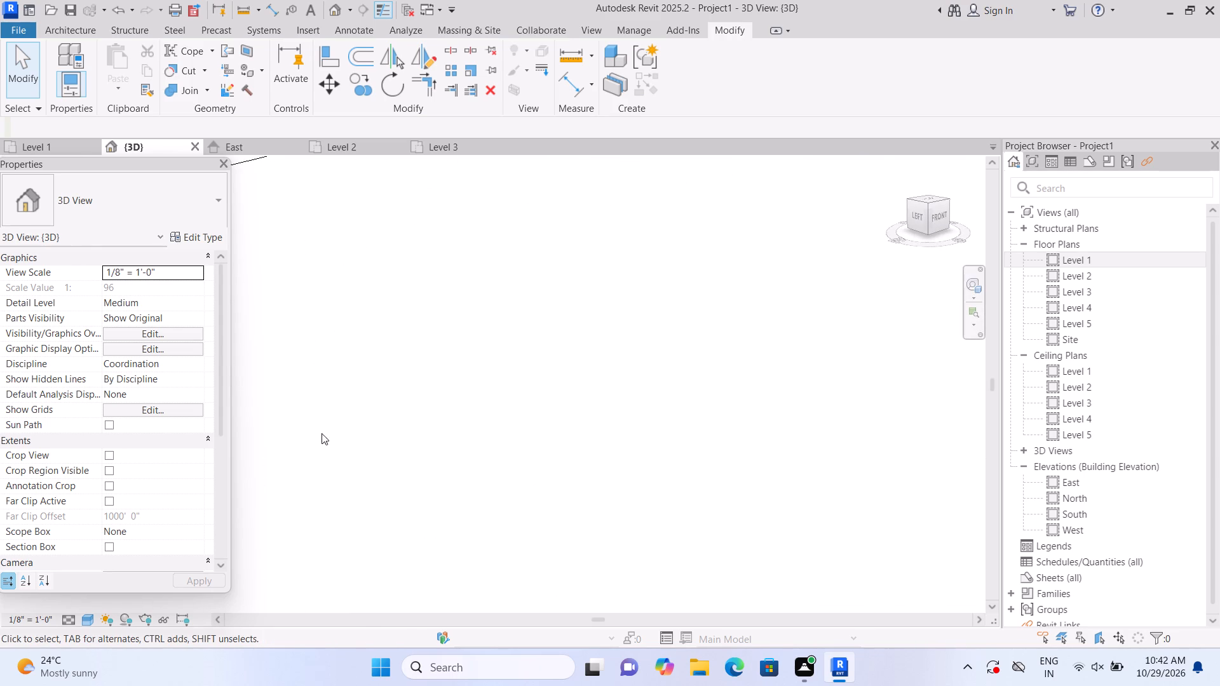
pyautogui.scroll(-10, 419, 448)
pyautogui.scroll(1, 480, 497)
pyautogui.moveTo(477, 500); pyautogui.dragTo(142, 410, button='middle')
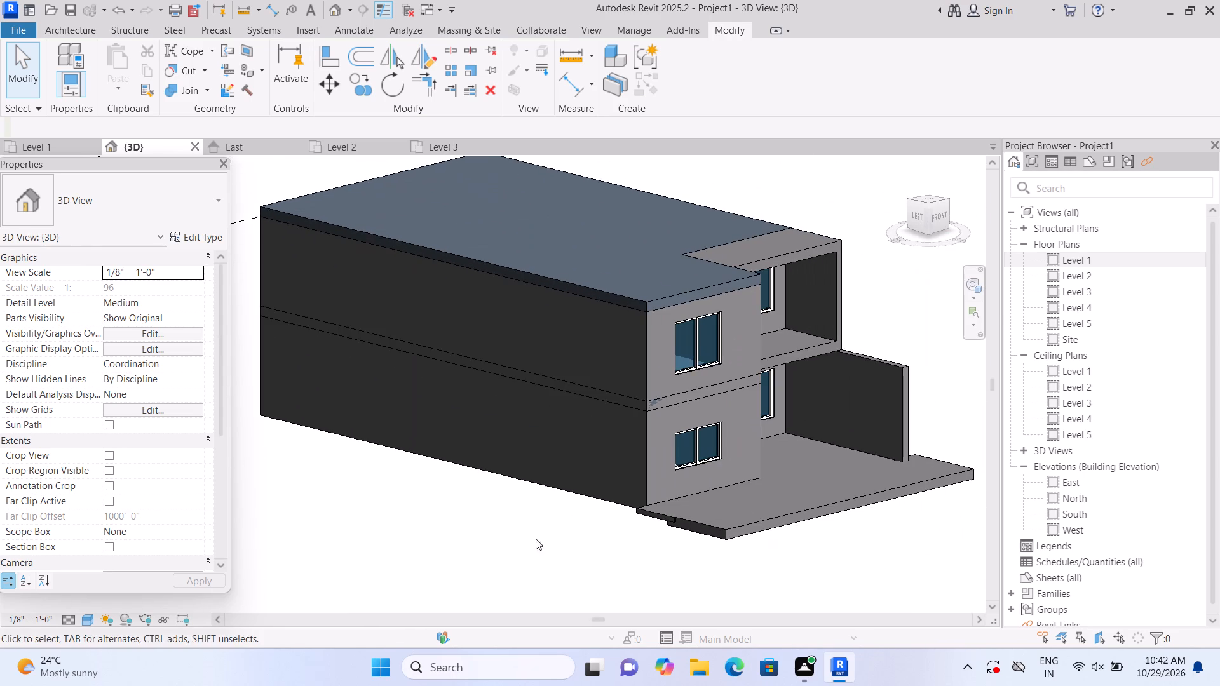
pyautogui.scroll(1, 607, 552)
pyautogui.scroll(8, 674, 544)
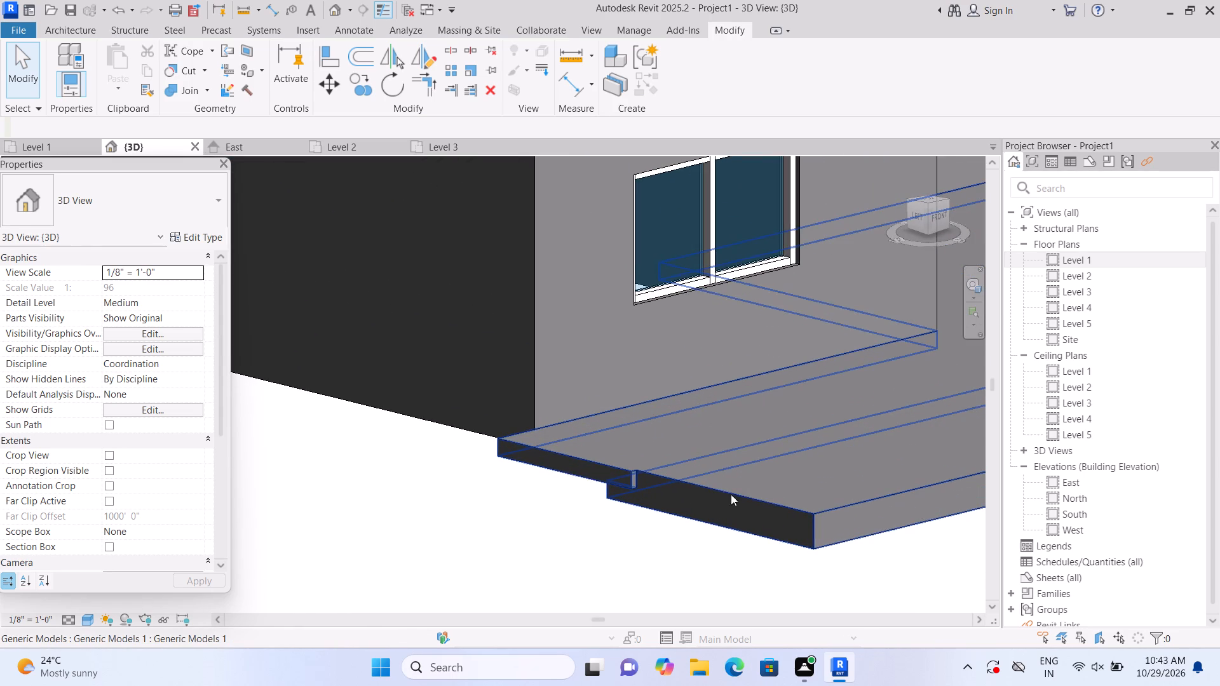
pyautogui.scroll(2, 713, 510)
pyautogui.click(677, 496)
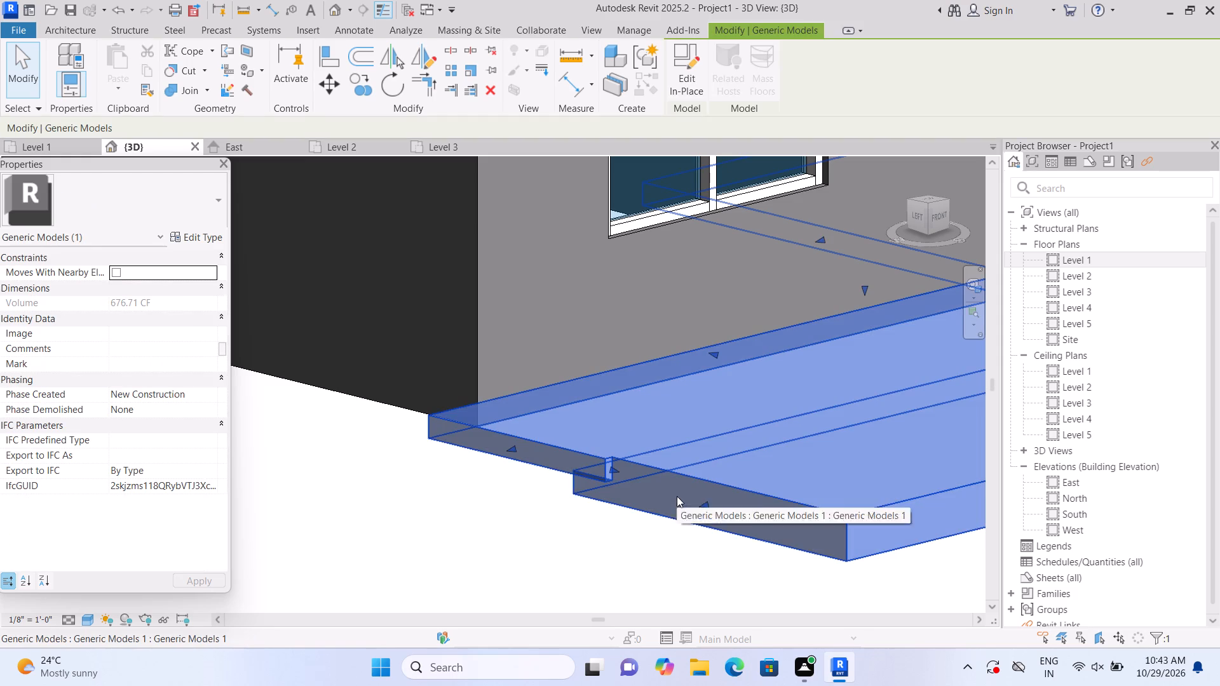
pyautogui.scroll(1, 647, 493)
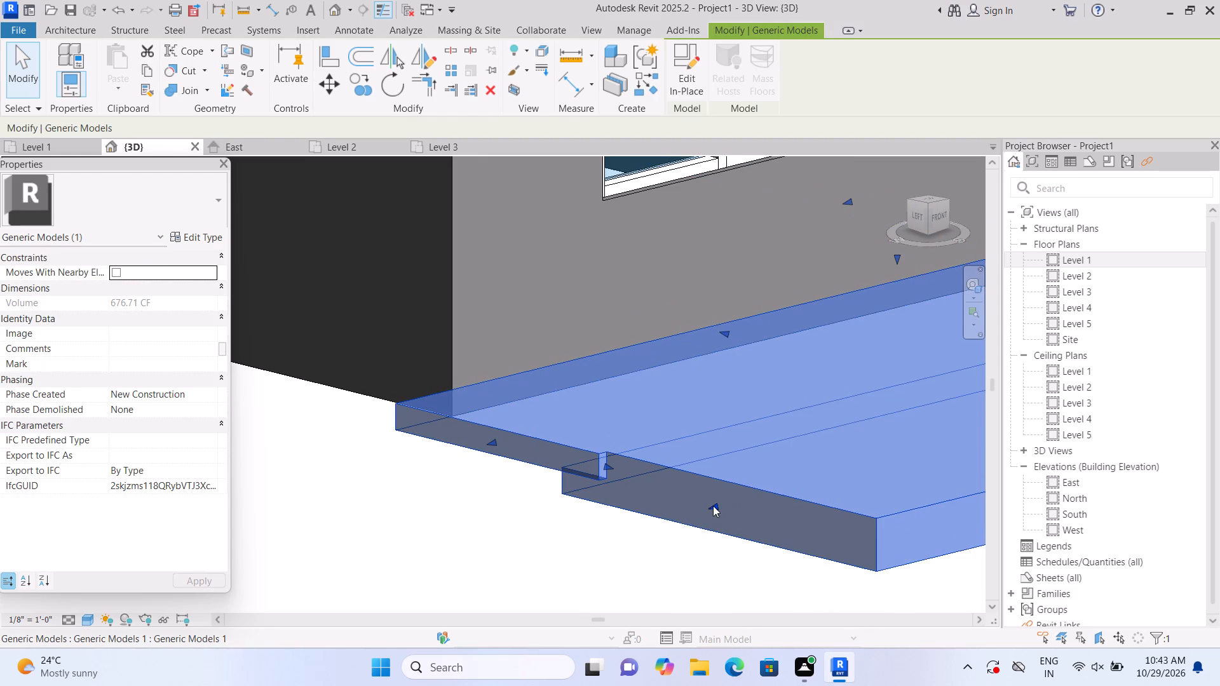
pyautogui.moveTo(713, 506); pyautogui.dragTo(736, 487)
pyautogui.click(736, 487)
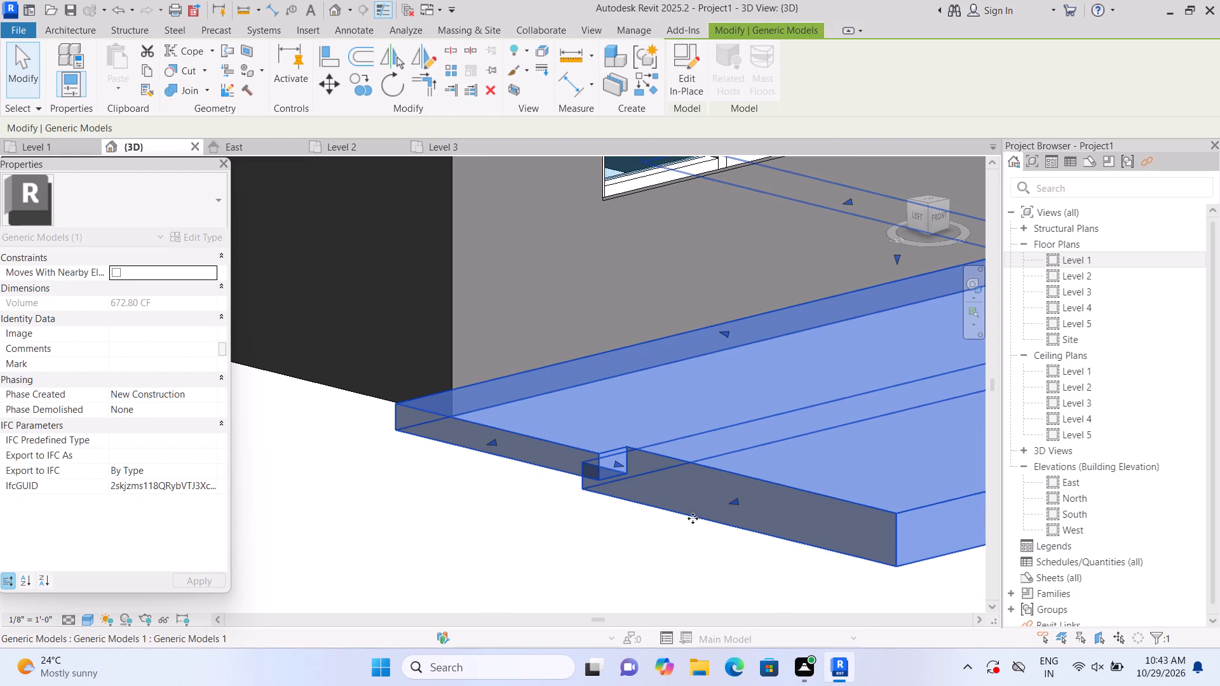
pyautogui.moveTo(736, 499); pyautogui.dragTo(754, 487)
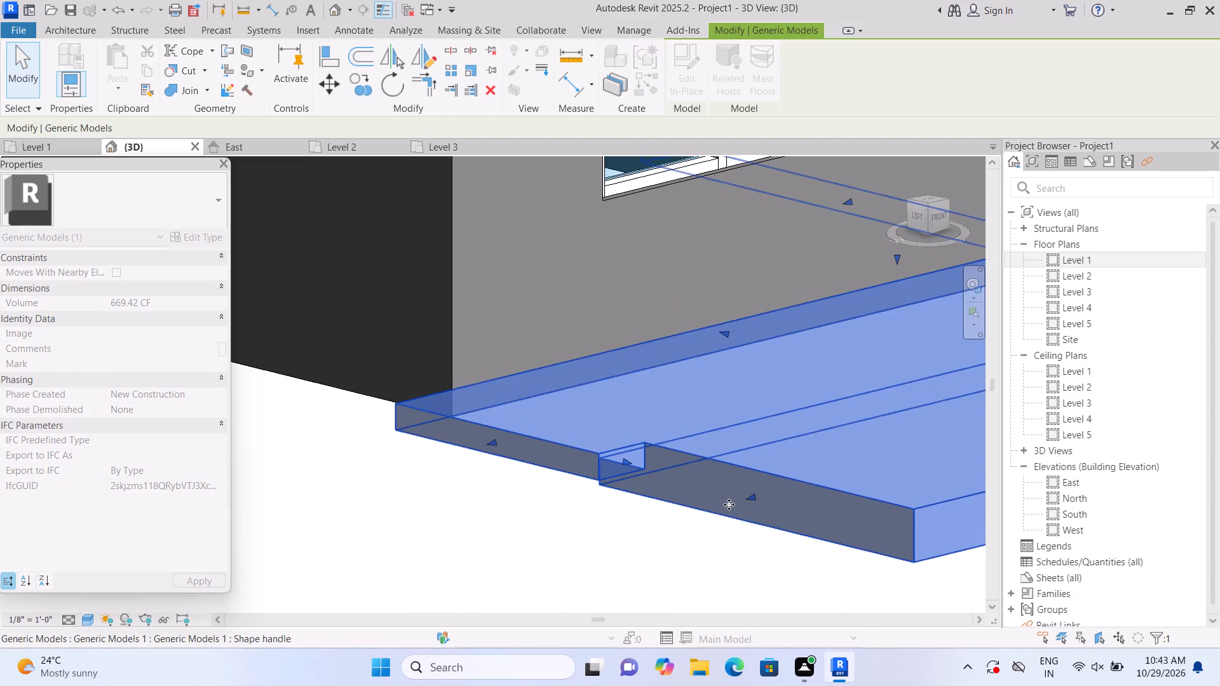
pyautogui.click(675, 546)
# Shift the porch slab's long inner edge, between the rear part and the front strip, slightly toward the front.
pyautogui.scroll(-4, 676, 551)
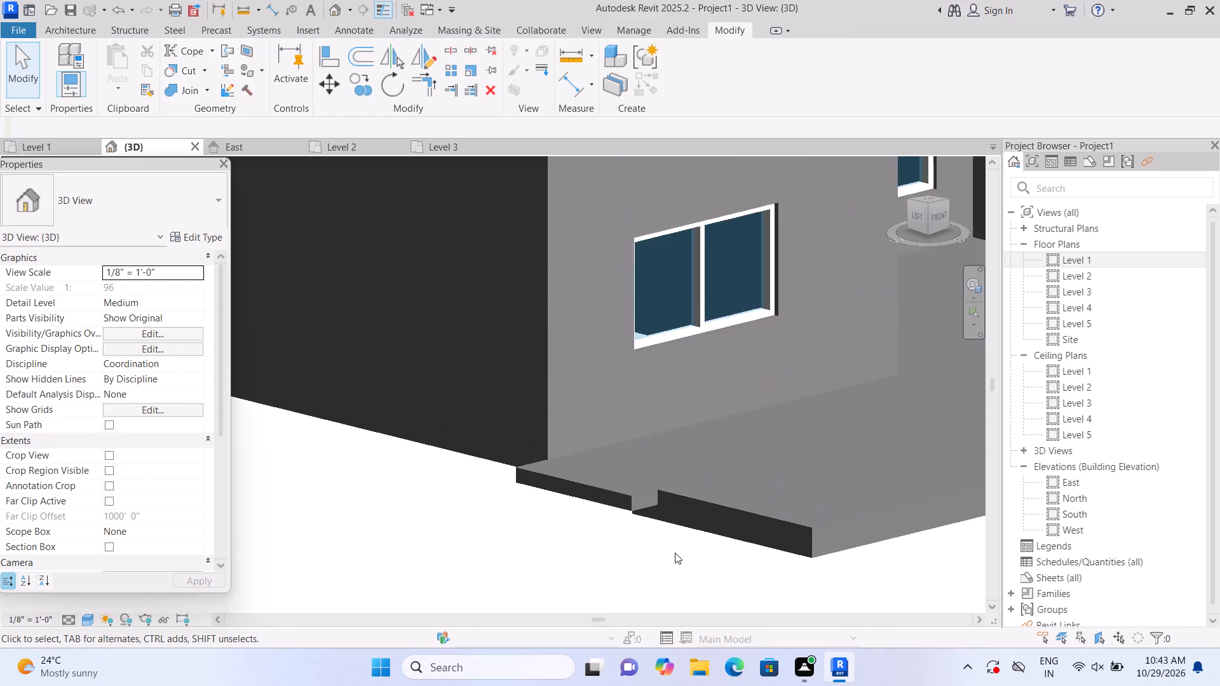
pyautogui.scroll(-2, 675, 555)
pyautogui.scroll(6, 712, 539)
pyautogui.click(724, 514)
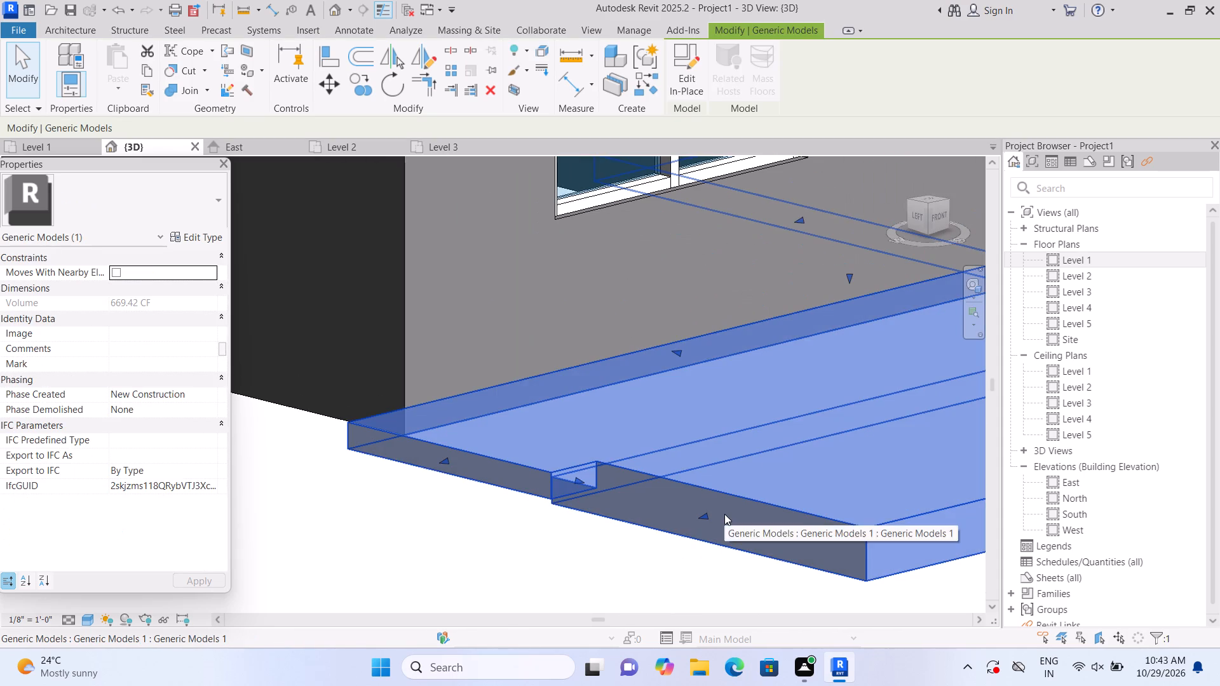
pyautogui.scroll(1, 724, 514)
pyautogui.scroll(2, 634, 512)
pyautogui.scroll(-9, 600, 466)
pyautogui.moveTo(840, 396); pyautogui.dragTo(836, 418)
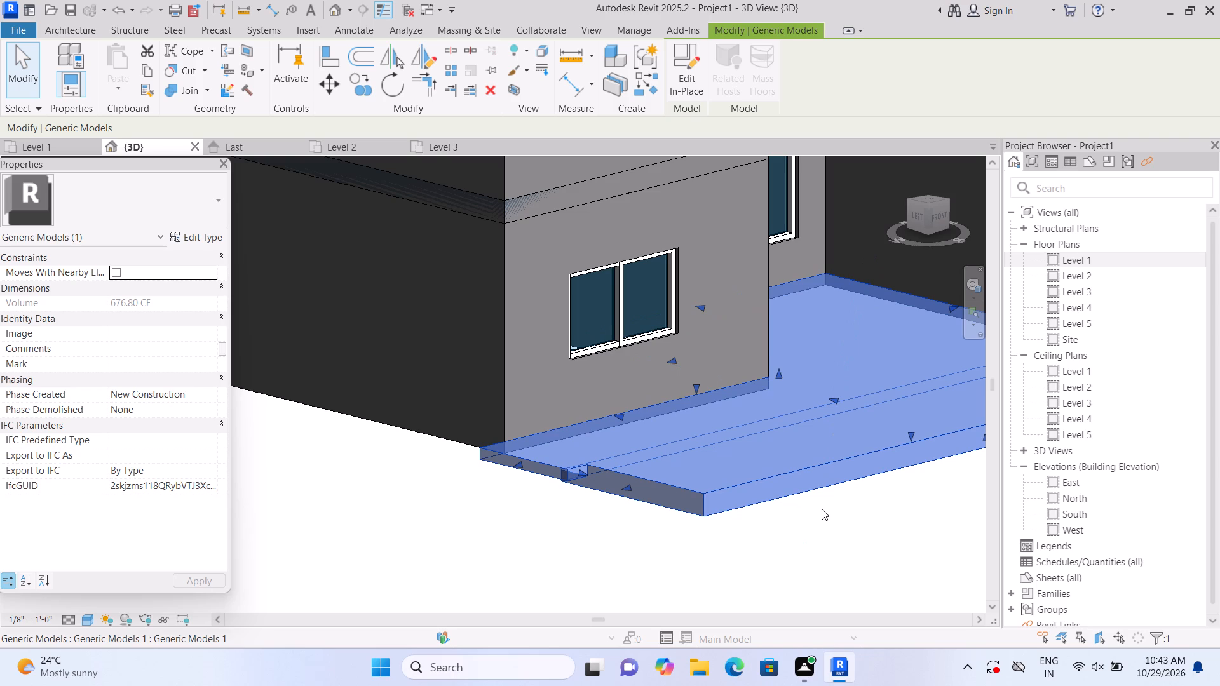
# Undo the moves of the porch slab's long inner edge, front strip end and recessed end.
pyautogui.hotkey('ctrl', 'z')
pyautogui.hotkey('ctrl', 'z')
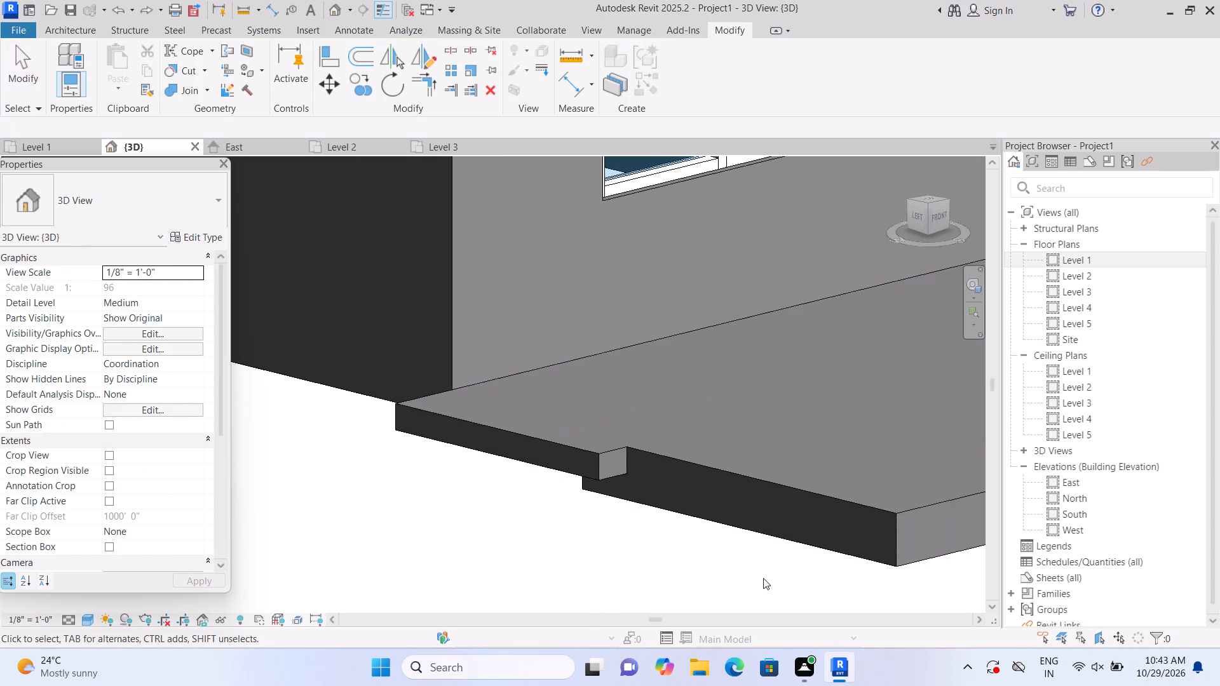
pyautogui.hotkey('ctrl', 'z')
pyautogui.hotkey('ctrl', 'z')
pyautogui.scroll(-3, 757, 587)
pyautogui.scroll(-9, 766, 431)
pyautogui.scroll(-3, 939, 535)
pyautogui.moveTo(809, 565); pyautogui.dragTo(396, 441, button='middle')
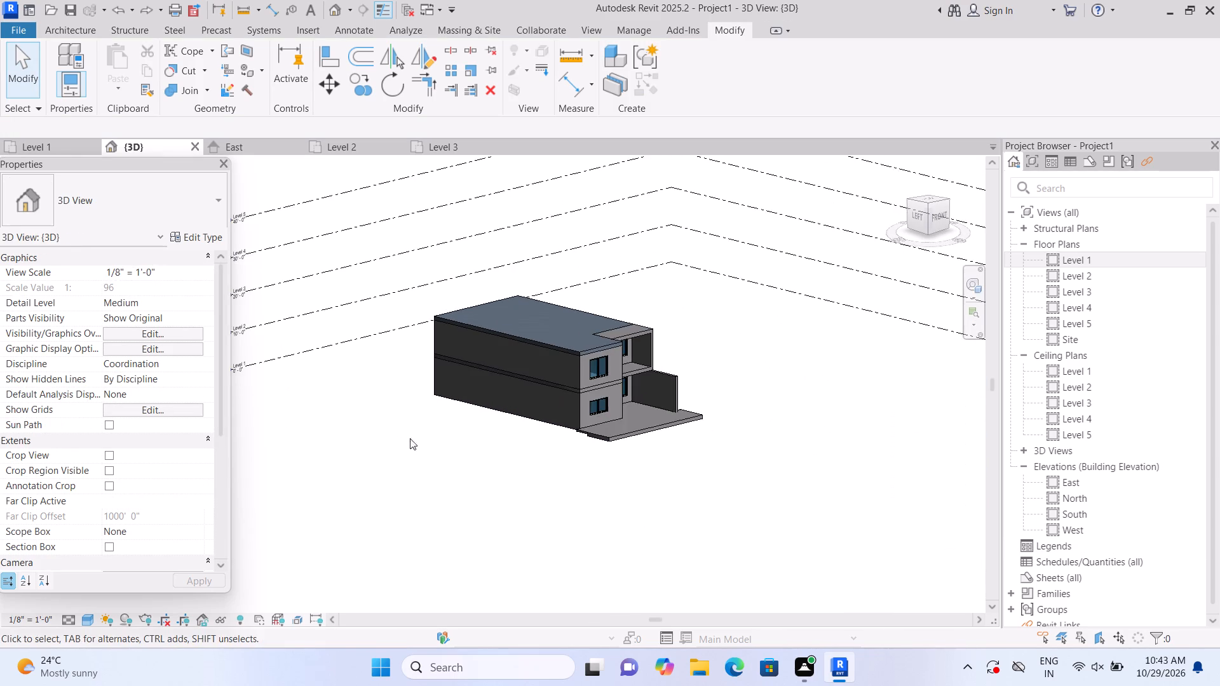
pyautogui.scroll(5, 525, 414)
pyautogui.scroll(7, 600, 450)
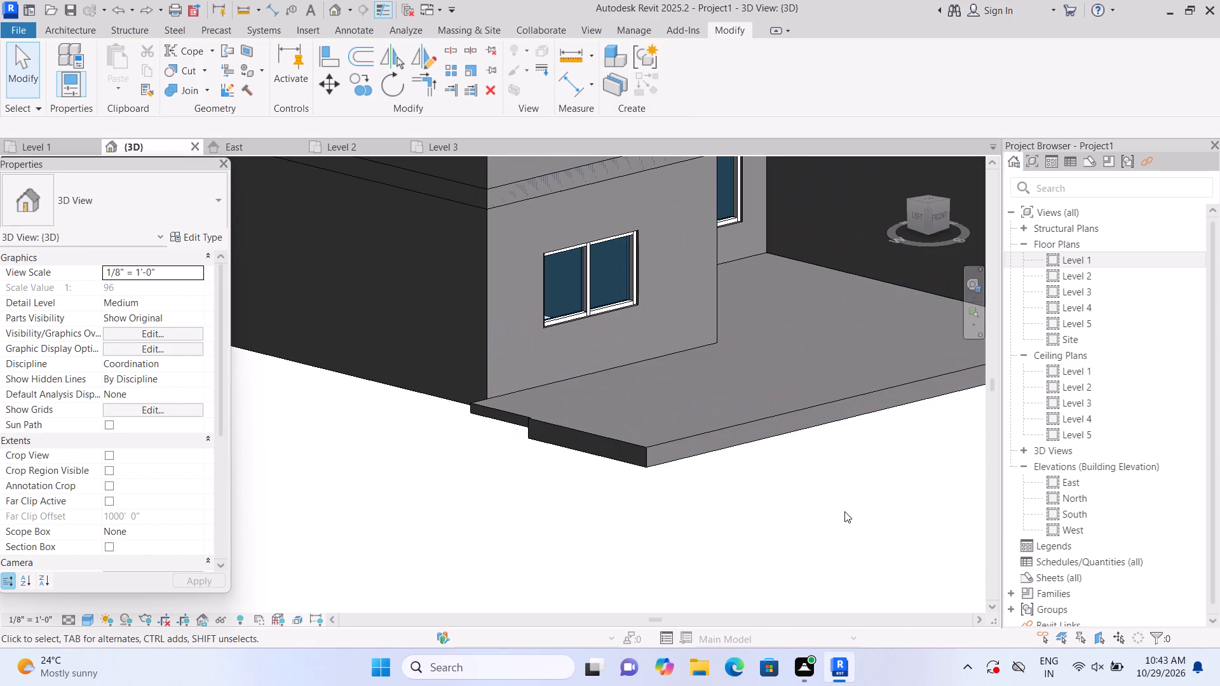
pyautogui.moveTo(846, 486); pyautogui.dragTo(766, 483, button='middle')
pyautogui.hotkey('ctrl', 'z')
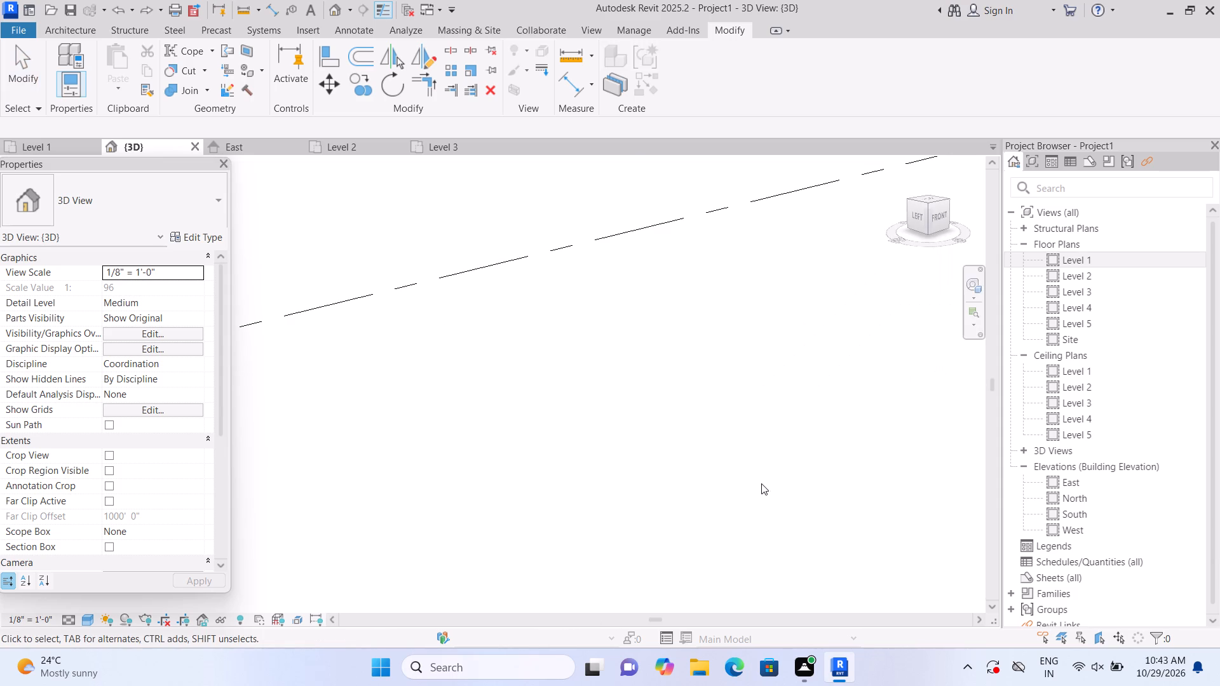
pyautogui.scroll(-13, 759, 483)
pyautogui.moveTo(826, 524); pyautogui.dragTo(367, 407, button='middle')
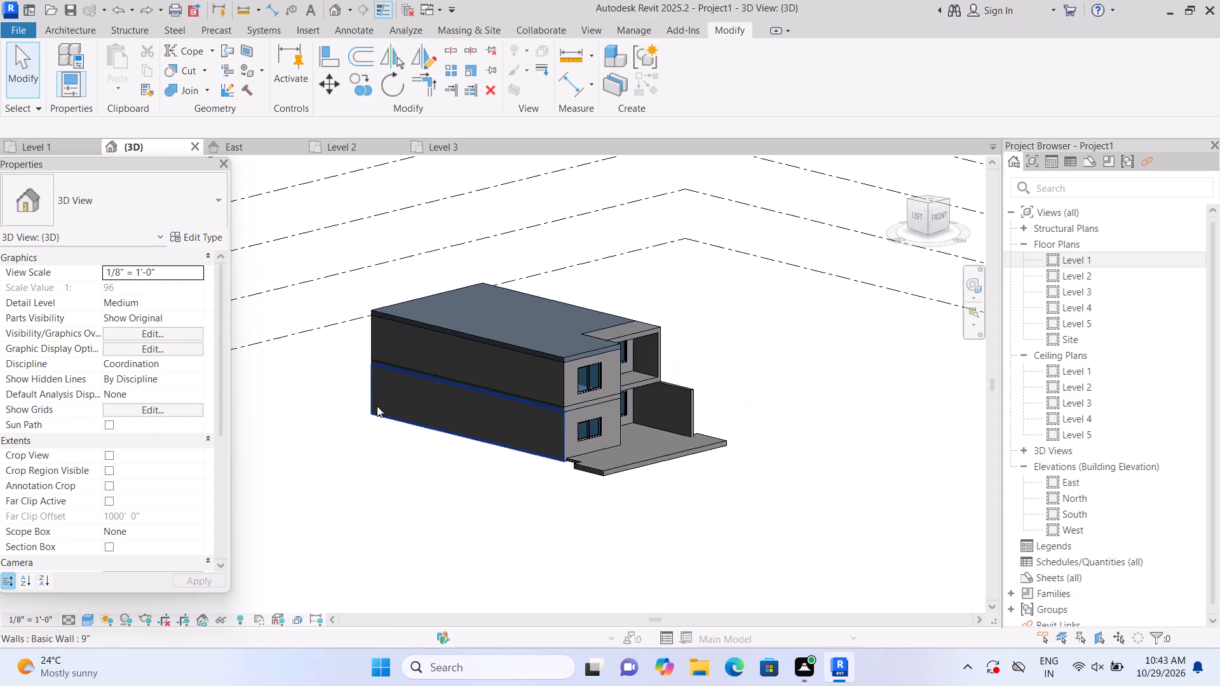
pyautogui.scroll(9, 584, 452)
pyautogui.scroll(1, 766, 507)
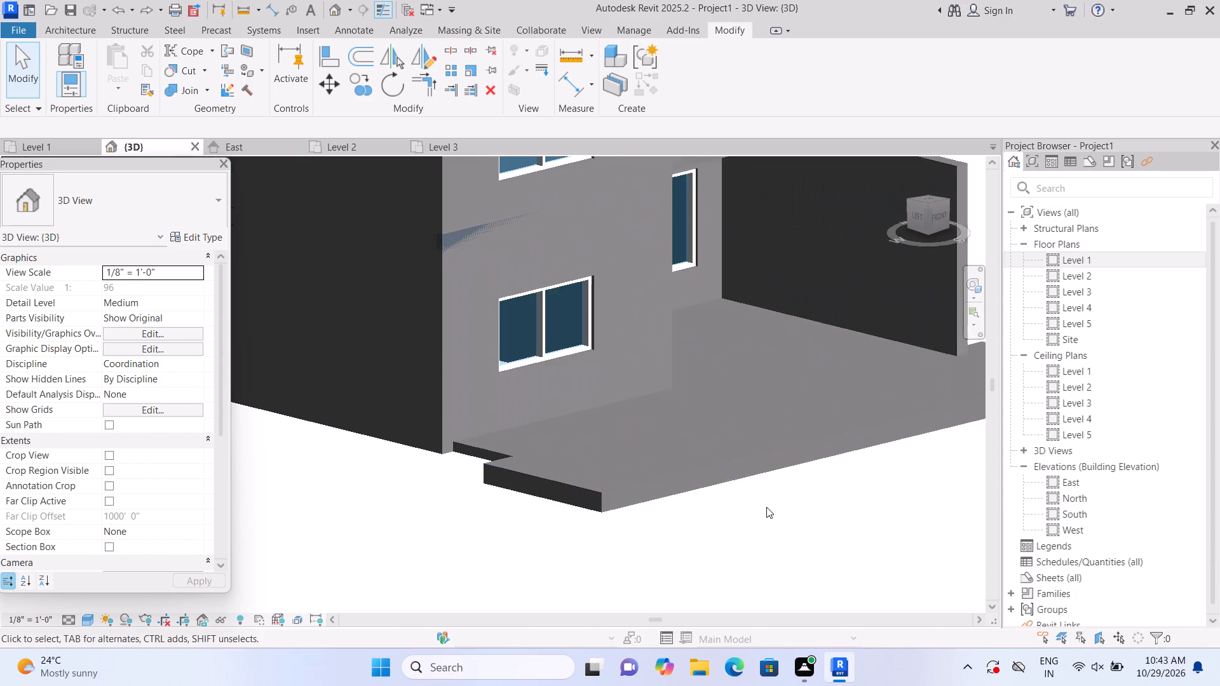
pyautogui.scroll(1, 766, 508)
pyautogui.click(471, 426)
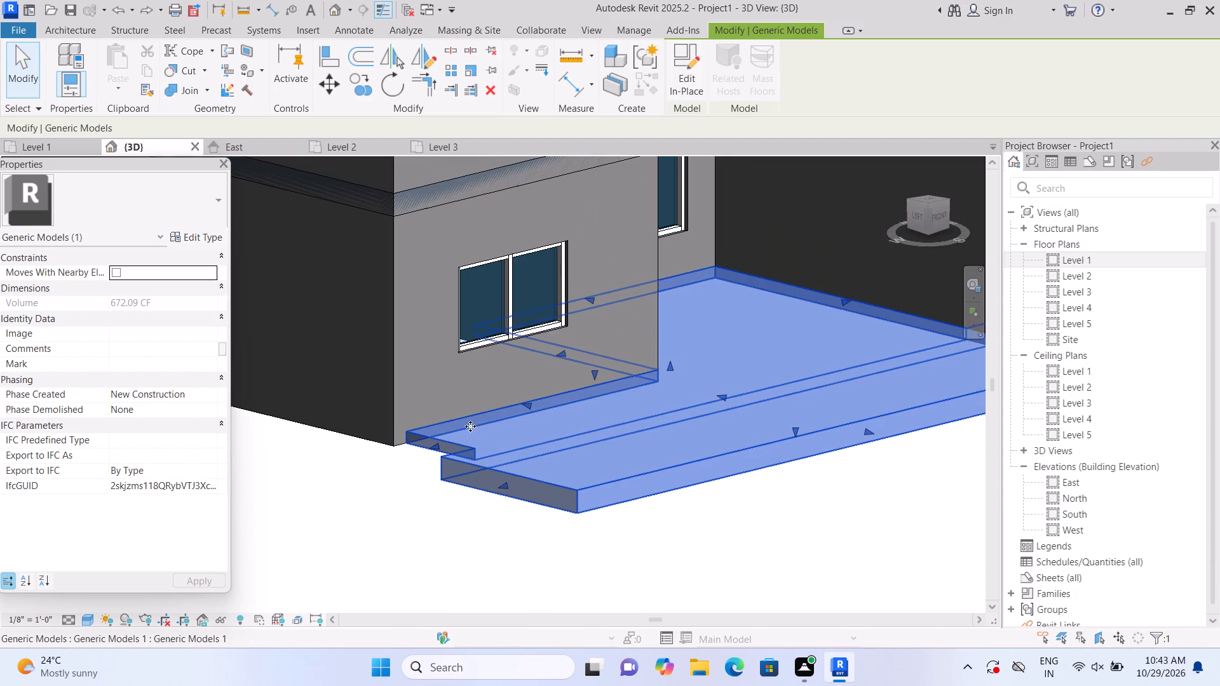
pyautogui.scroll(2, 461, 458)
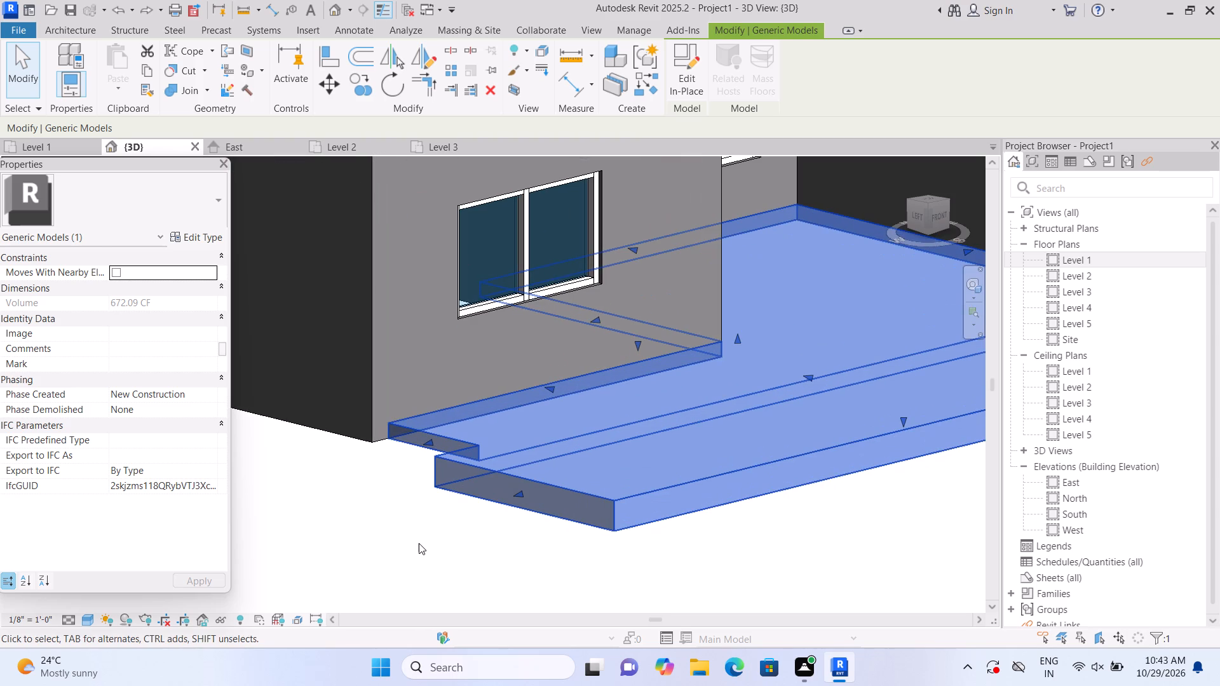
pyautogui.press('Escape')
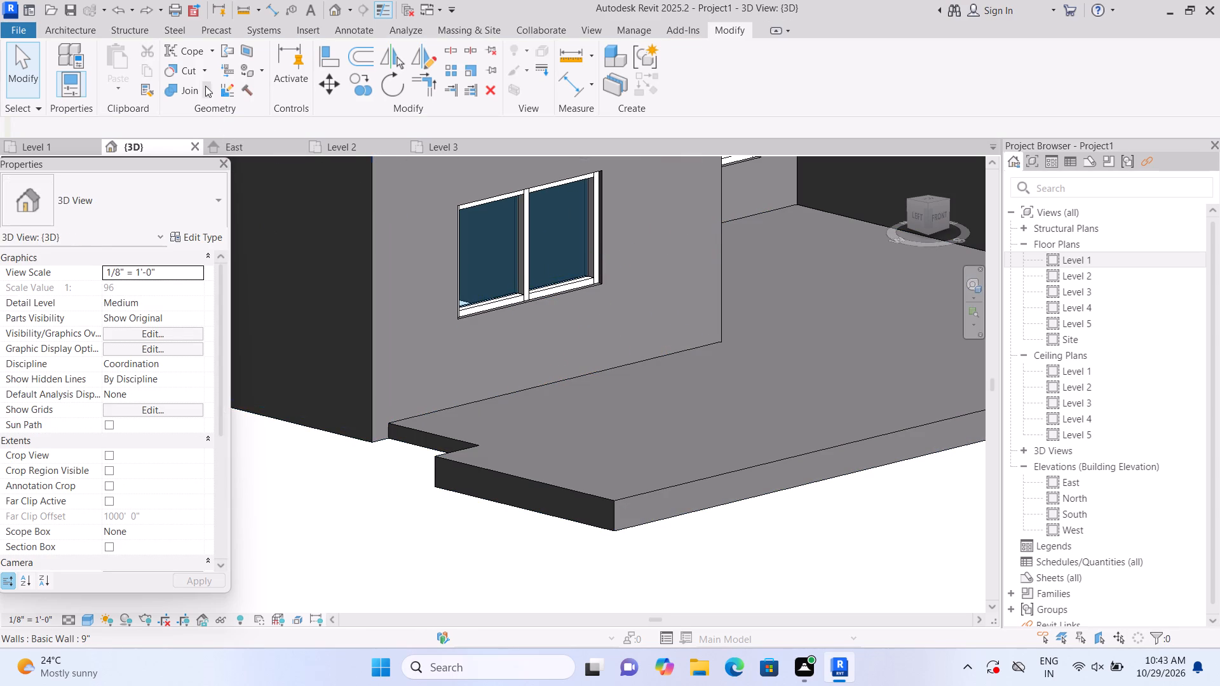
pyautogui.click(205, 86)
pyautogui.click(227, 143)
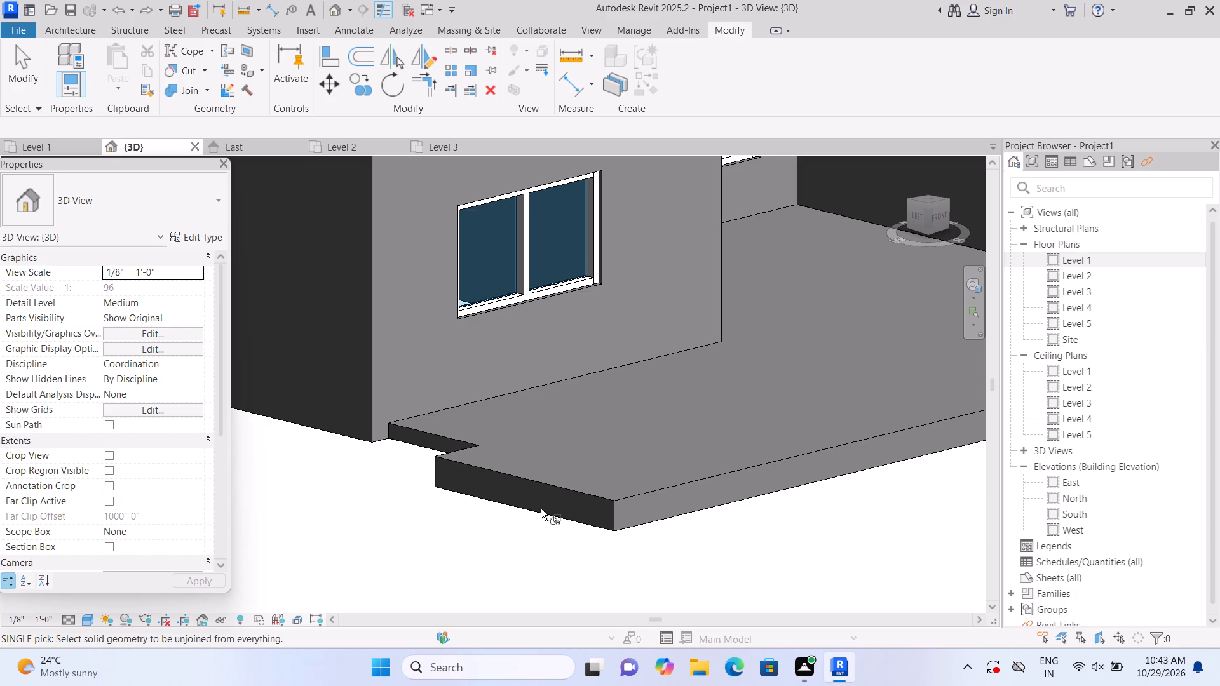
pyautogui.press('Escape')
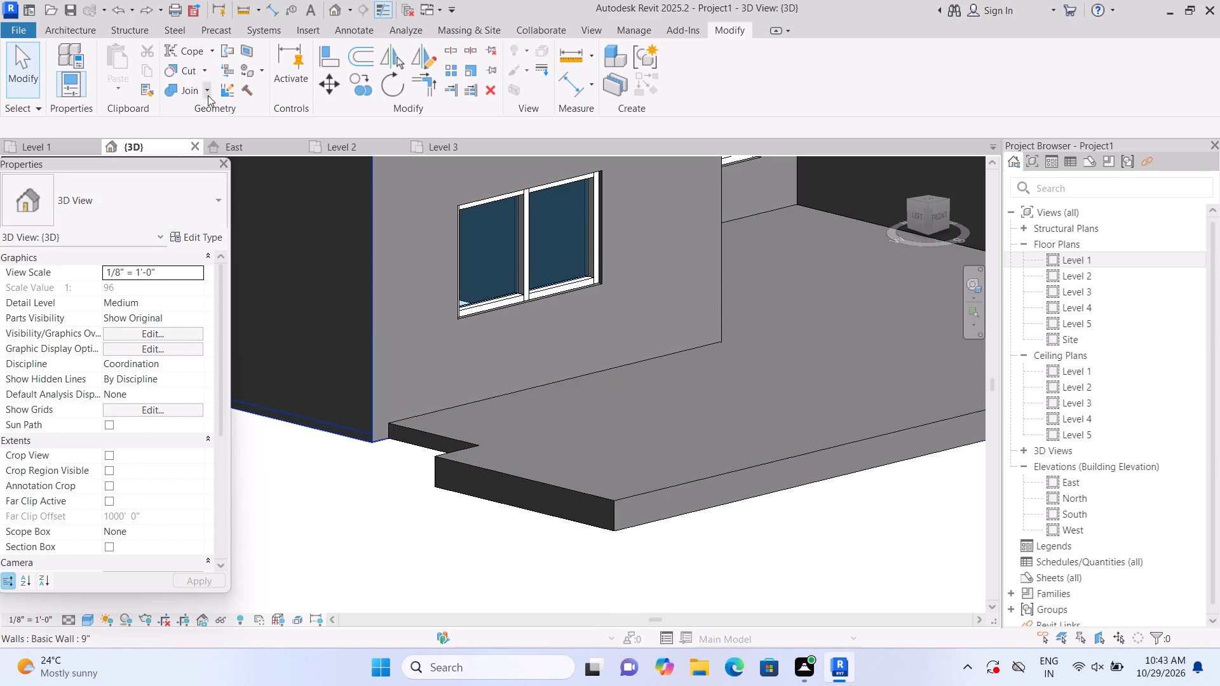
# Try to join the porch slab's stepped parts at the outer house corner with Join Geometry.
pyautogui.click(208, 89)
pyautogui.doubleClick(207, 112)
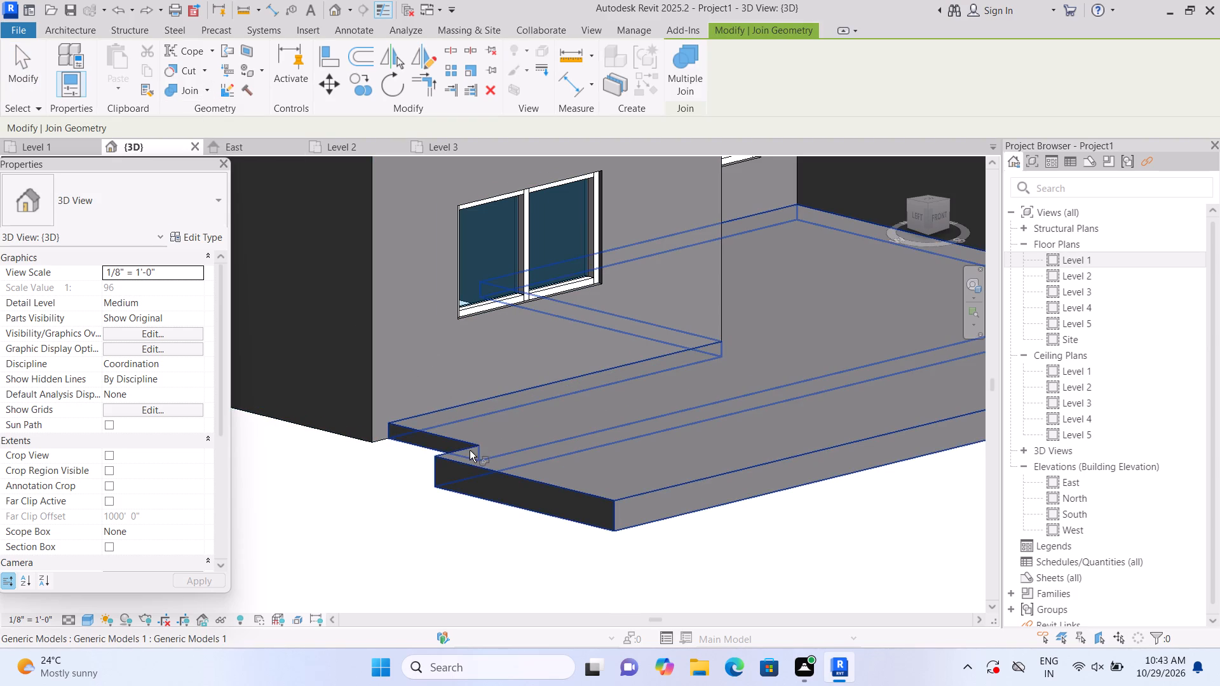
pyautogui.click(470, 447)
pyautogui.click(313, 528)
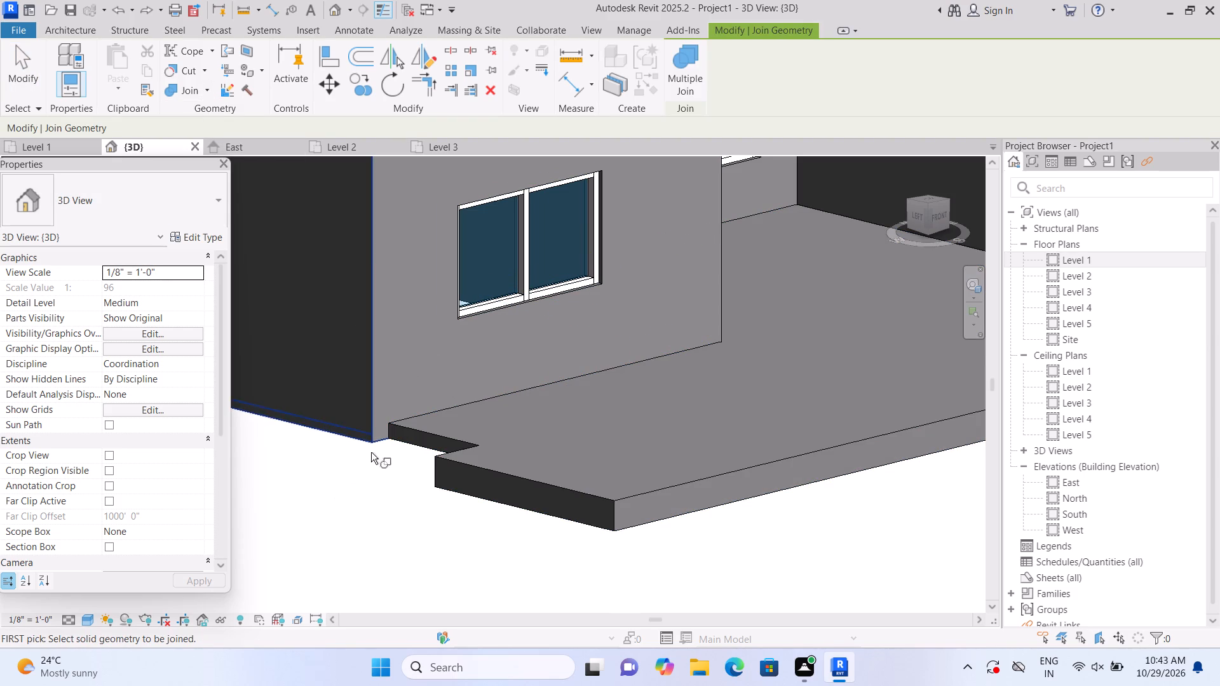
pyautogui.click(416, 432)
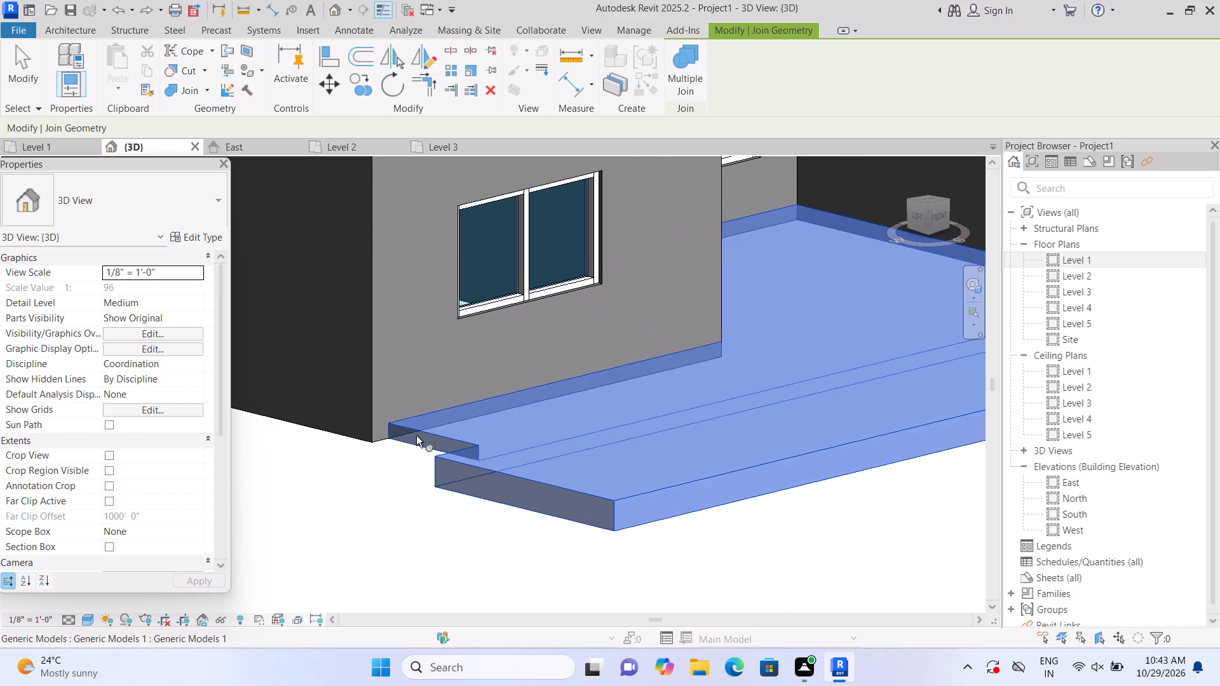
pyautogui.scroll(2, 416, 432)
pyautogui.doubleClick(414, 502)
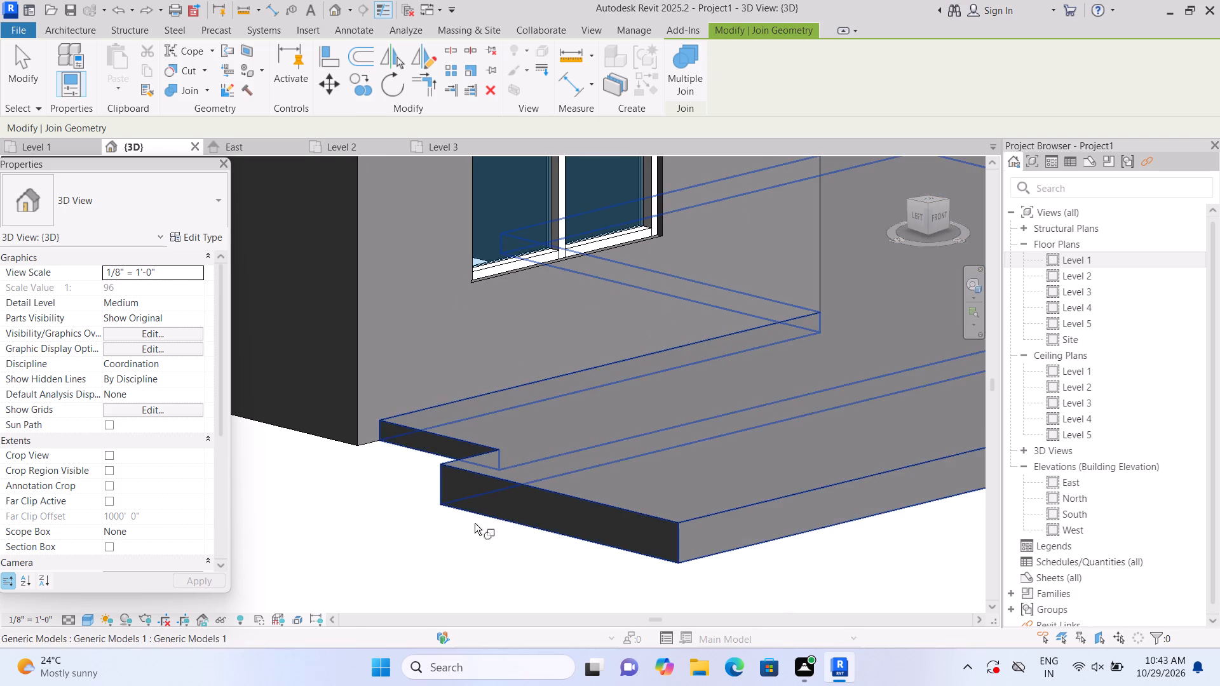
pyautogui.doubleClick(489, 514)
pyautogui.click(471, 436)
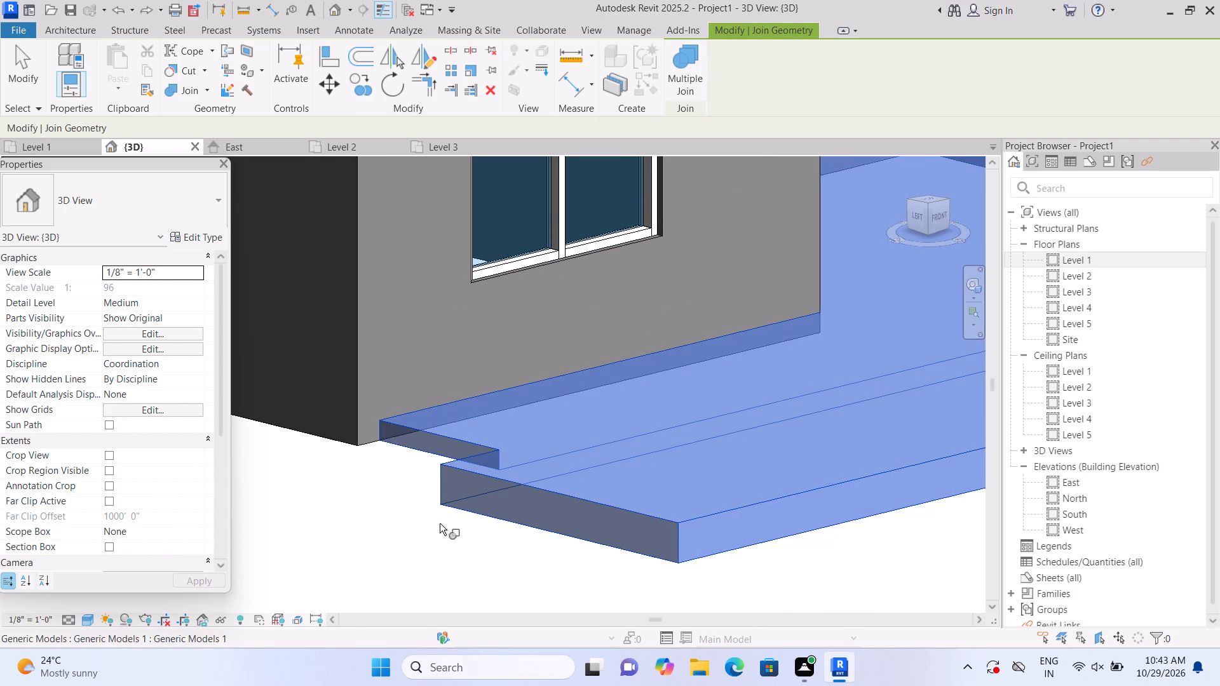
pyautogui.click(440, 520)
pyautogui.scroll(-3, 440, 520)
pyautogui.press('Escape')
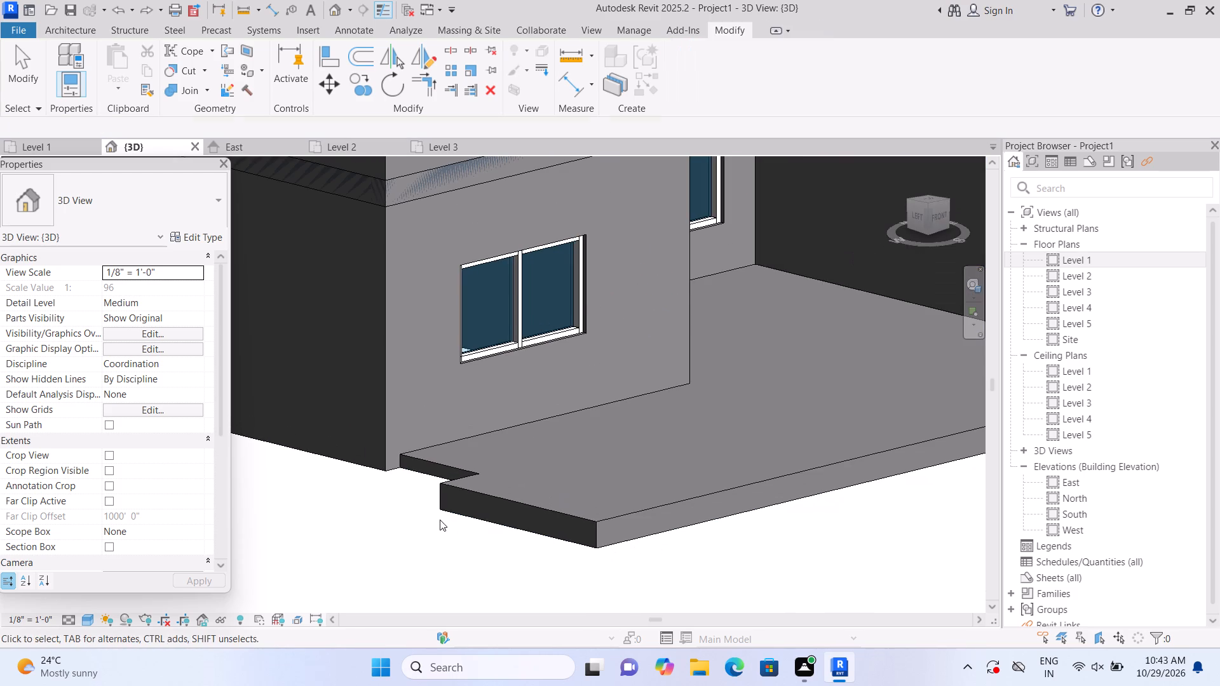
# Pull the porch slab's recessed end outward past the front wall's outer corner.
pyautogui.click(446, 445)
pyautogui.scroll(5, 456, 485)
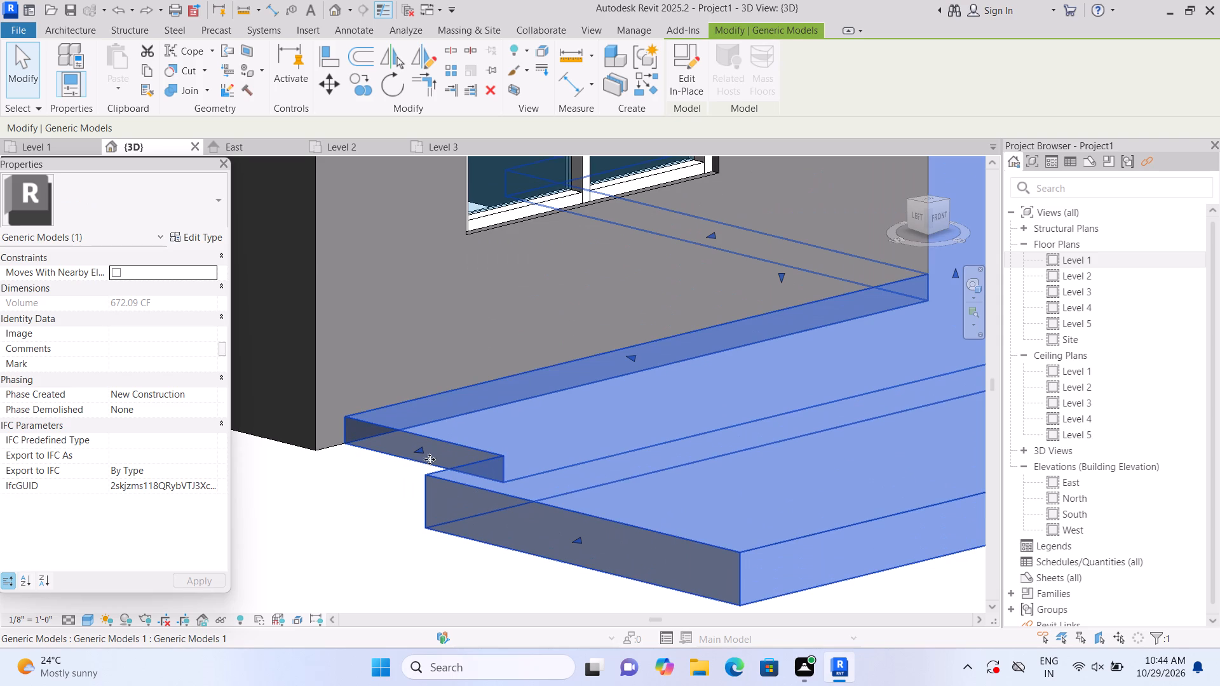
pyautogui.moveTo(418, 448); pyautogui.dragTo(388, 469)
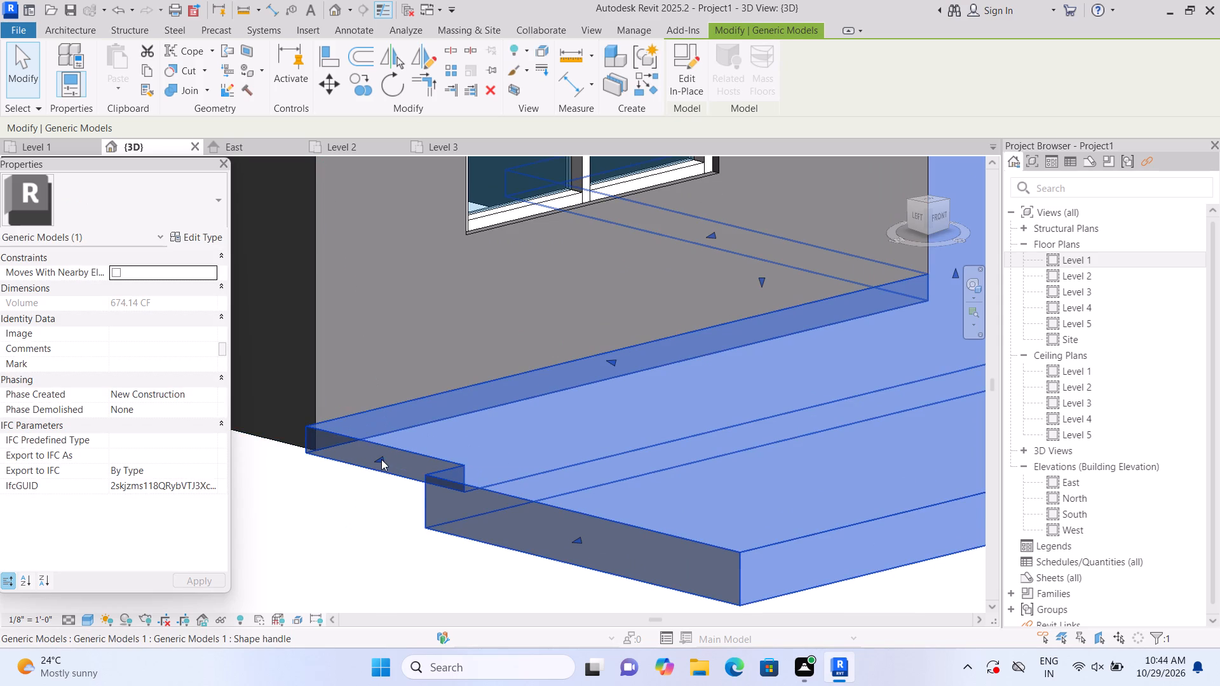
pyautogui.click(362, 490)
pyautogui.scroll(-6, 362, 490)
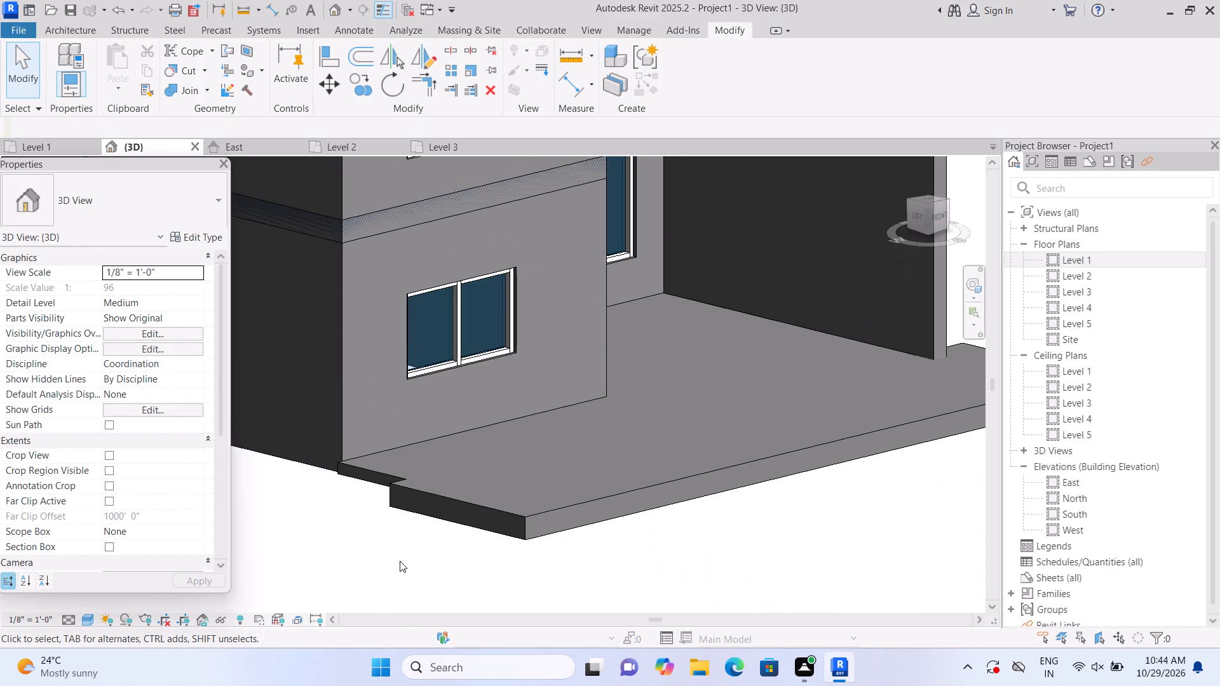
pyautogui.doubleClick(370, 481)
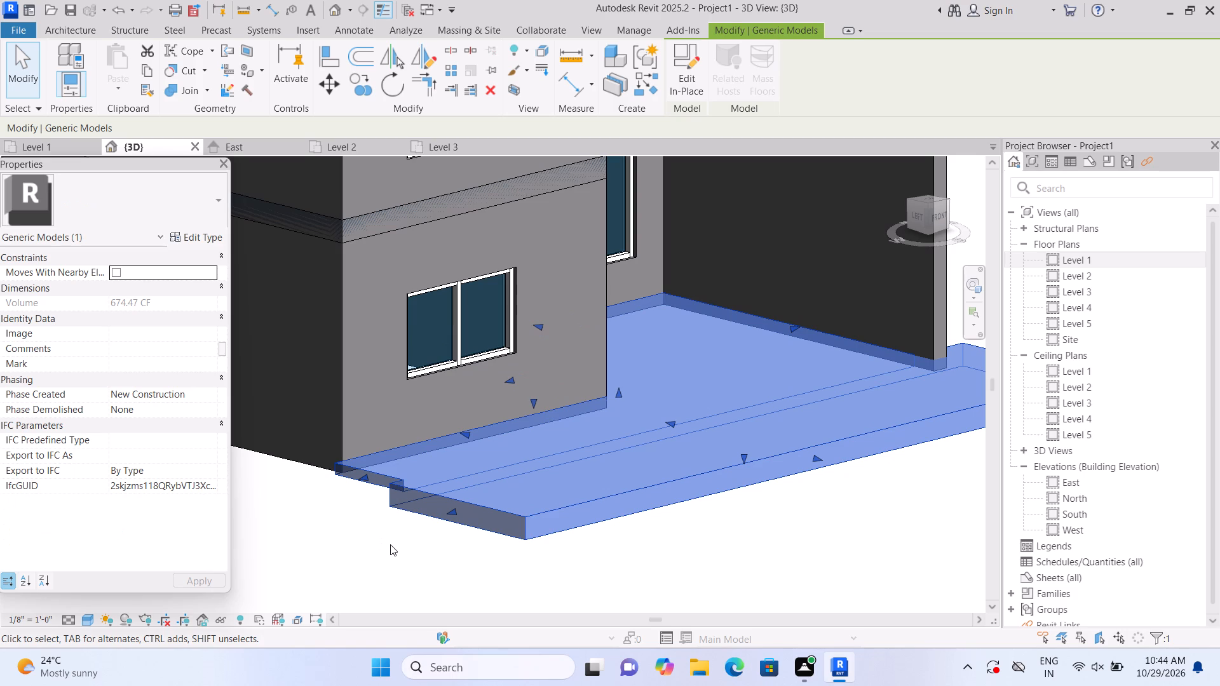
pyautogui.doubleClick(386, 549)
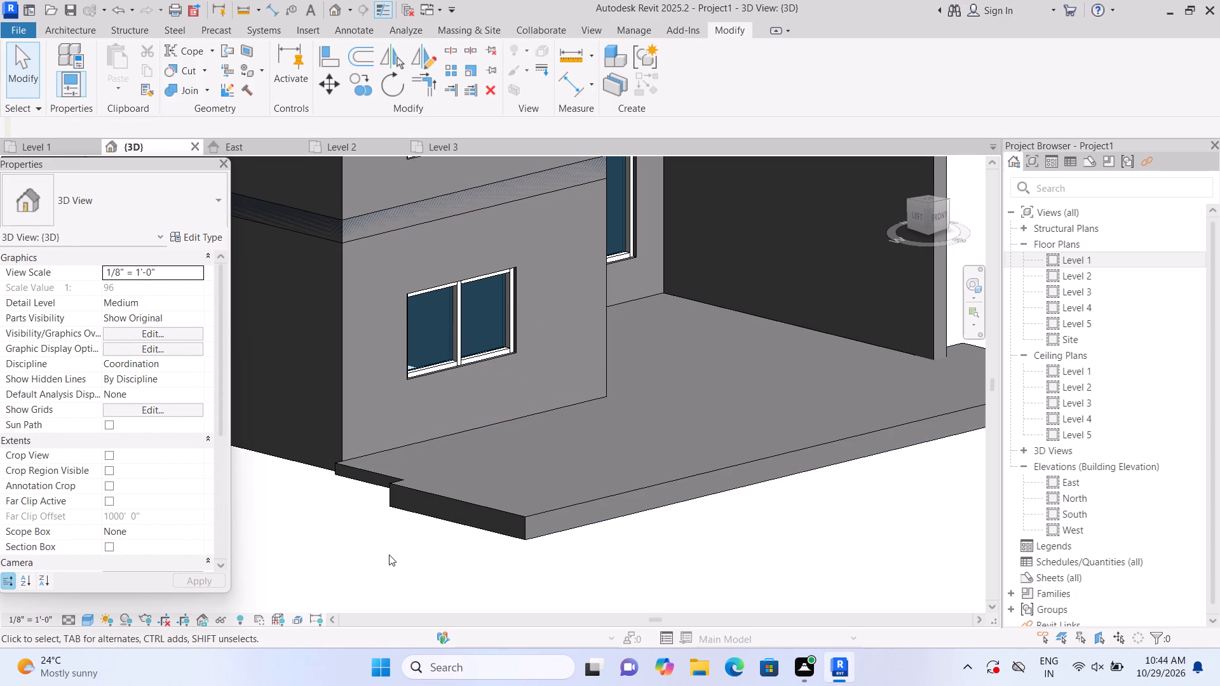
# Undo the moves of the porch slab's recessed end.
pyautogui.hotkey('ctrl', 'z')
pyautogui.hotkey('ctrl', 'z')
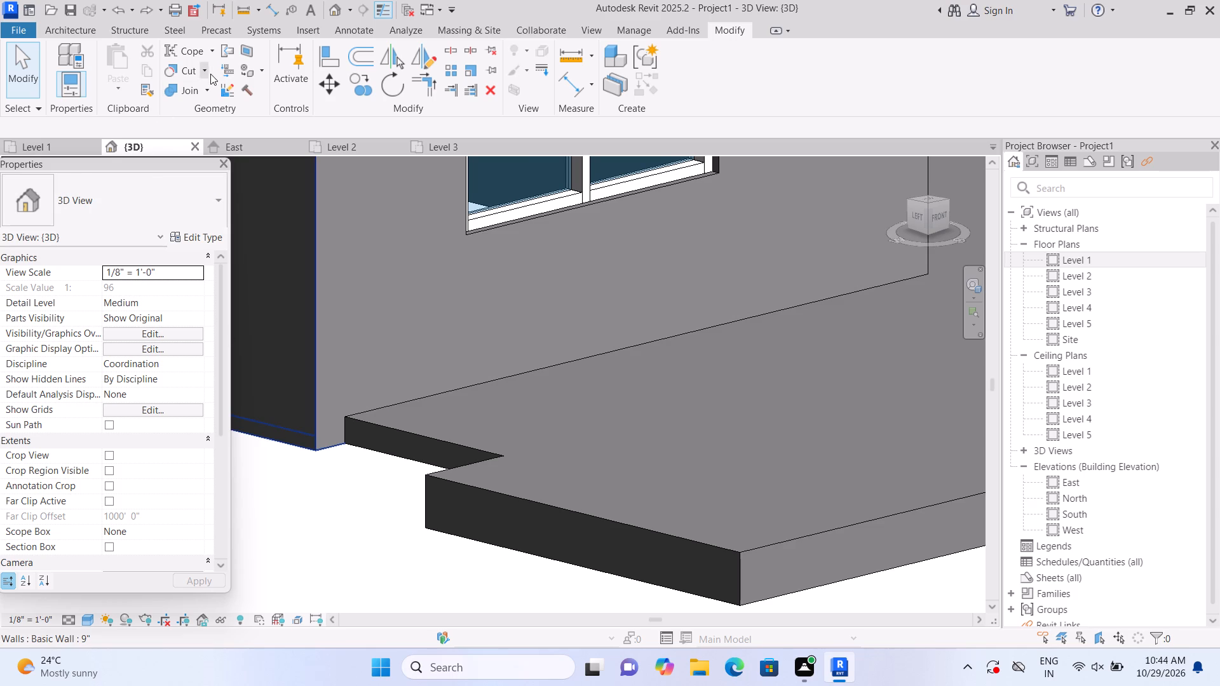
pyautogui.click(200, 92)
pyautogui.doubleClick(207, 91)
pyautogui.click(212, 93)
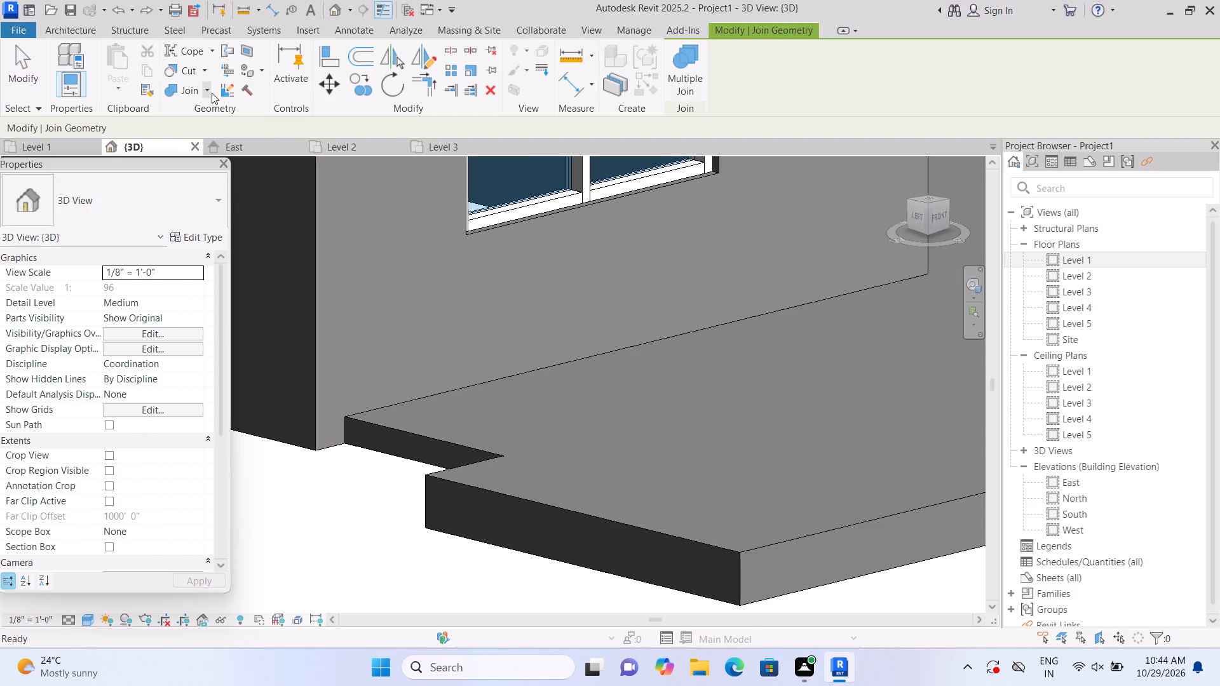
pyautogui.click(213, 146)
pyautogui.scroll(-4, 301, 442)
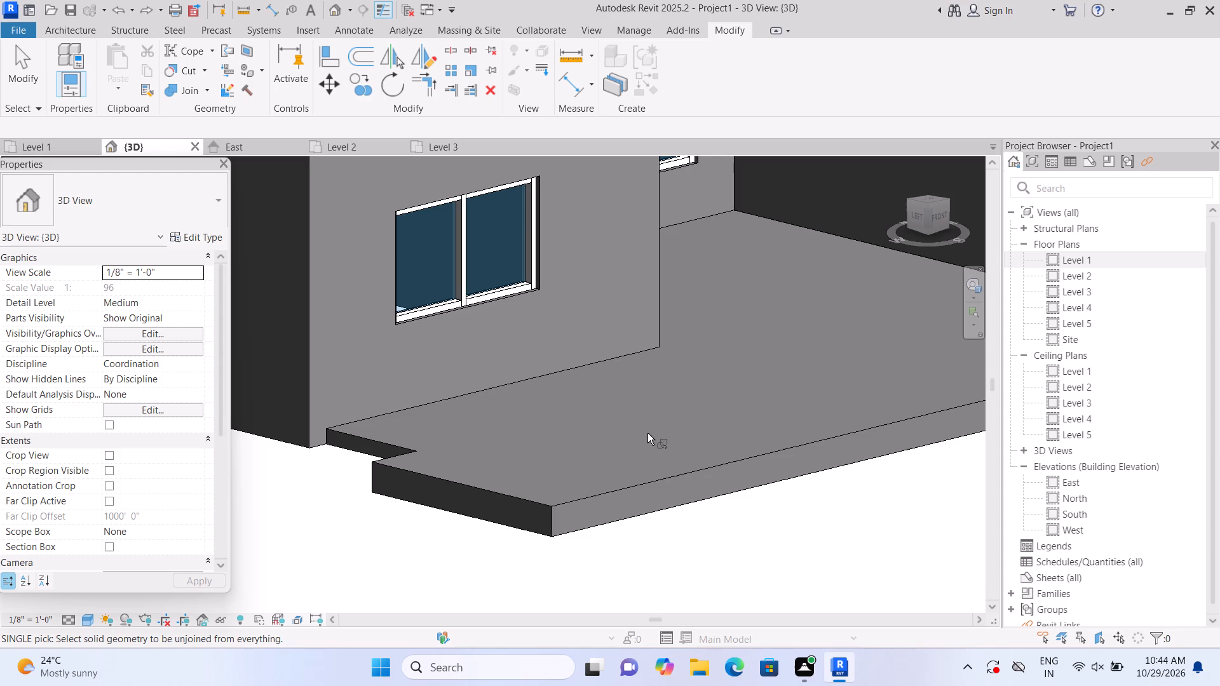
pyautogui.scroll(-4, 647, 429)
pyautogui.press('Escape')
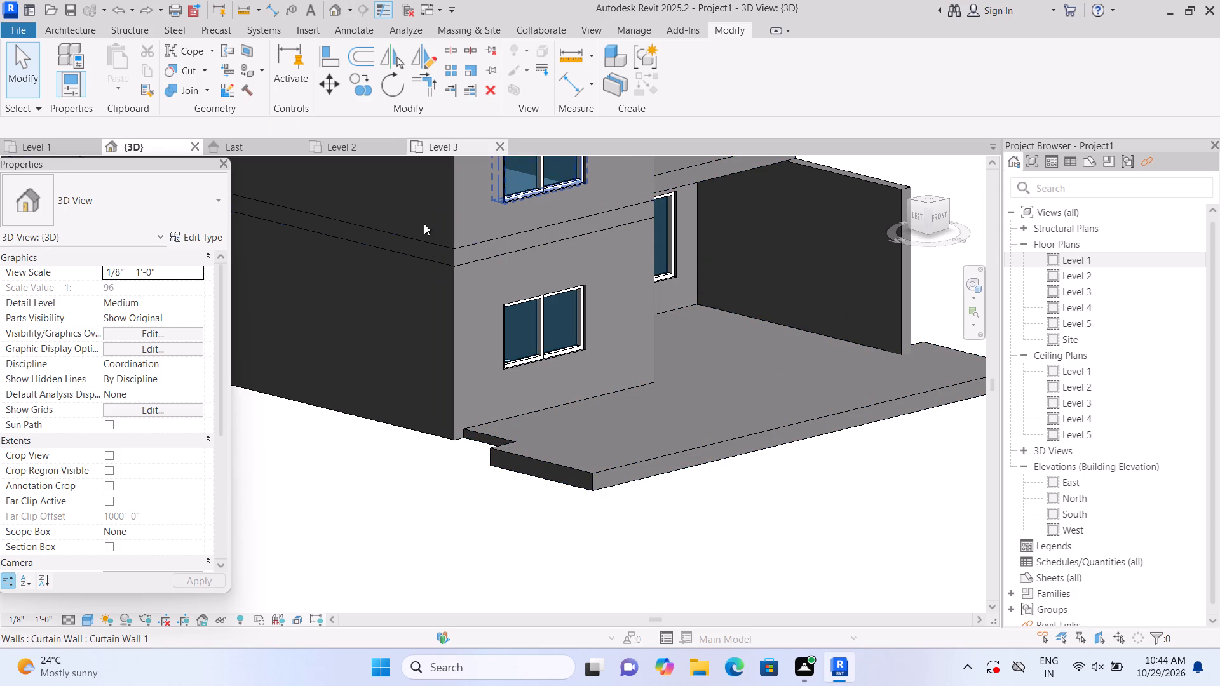
# Open the porch slab for in-place editing and unjoin its front strip from the rest of the slab.
pyautogui.click(578, 426)
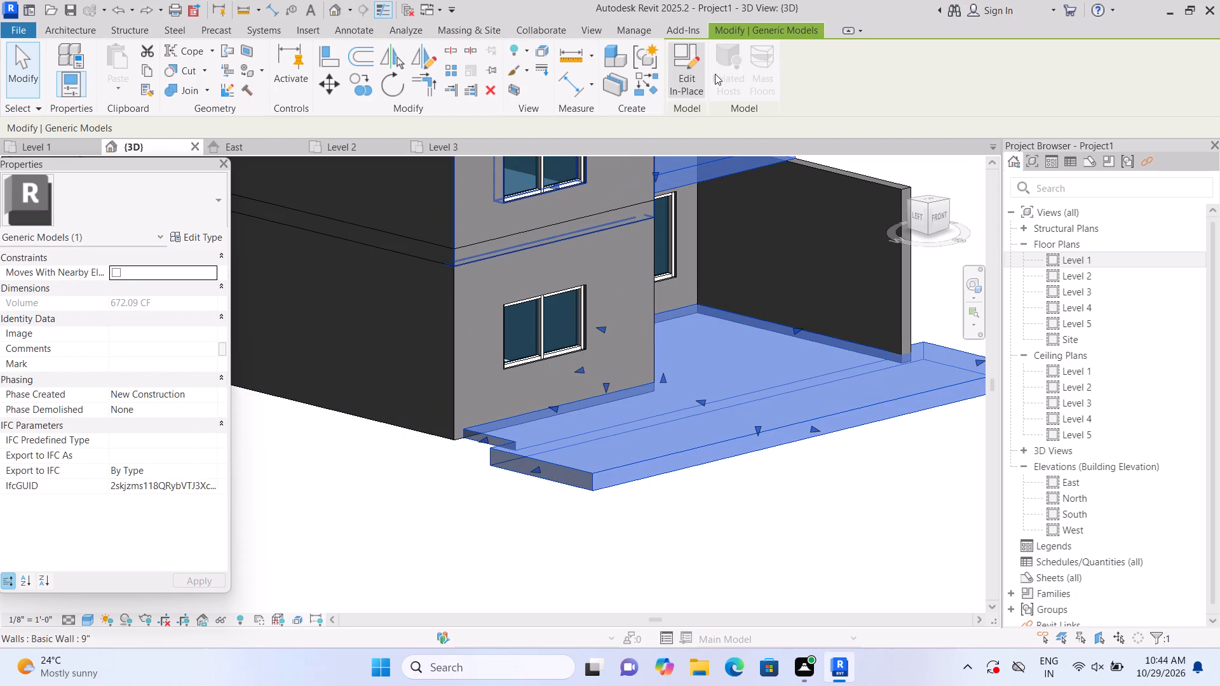
pyautogui.click(688, 85)
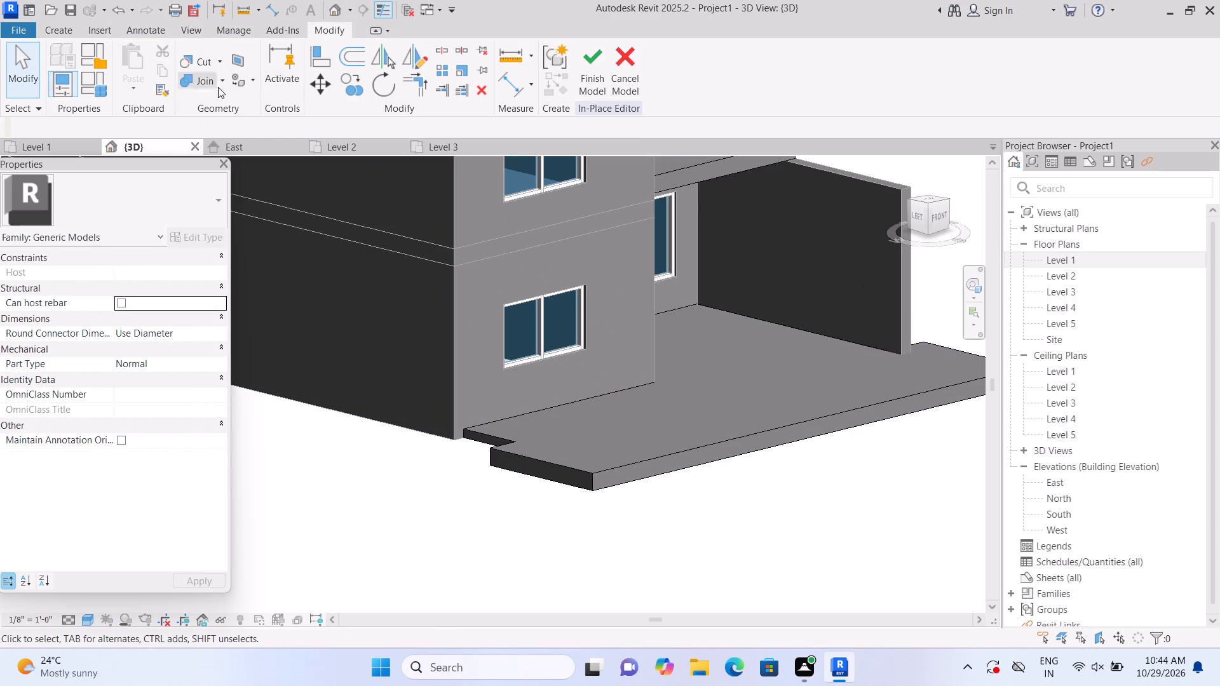
pyautogui.click(219, 85)
pyautogui.click(218, 109)
pyautogui.click(223, 79)
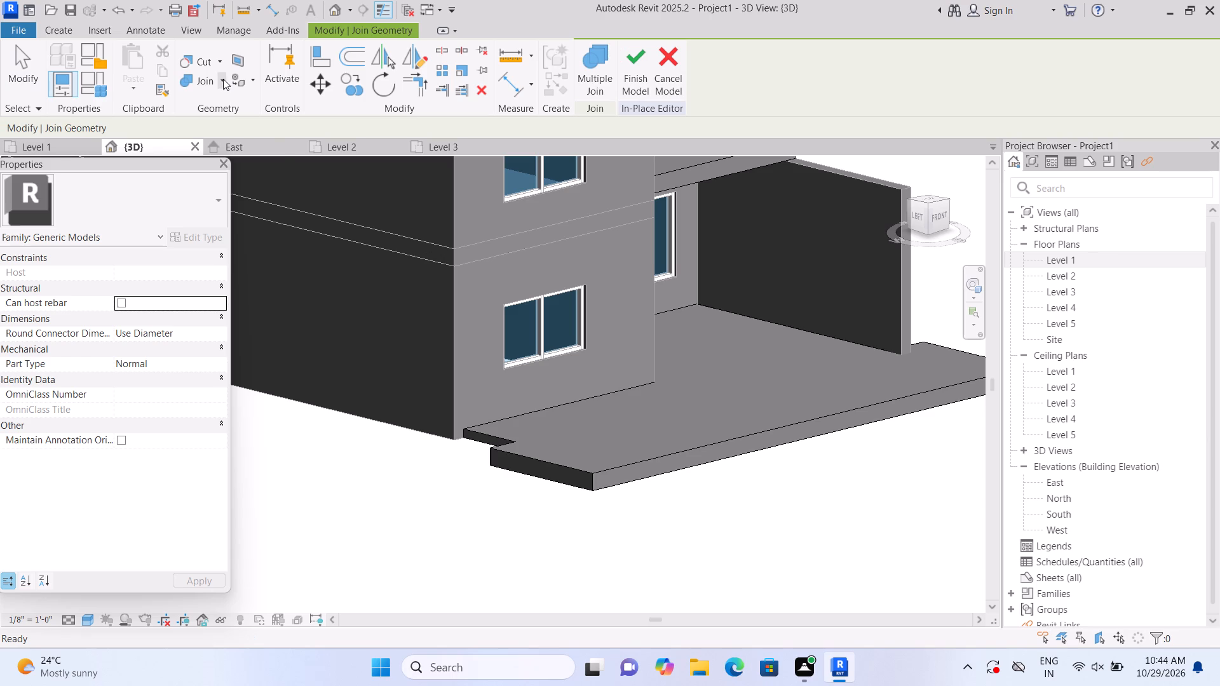
pyautogui.click(223, 134)
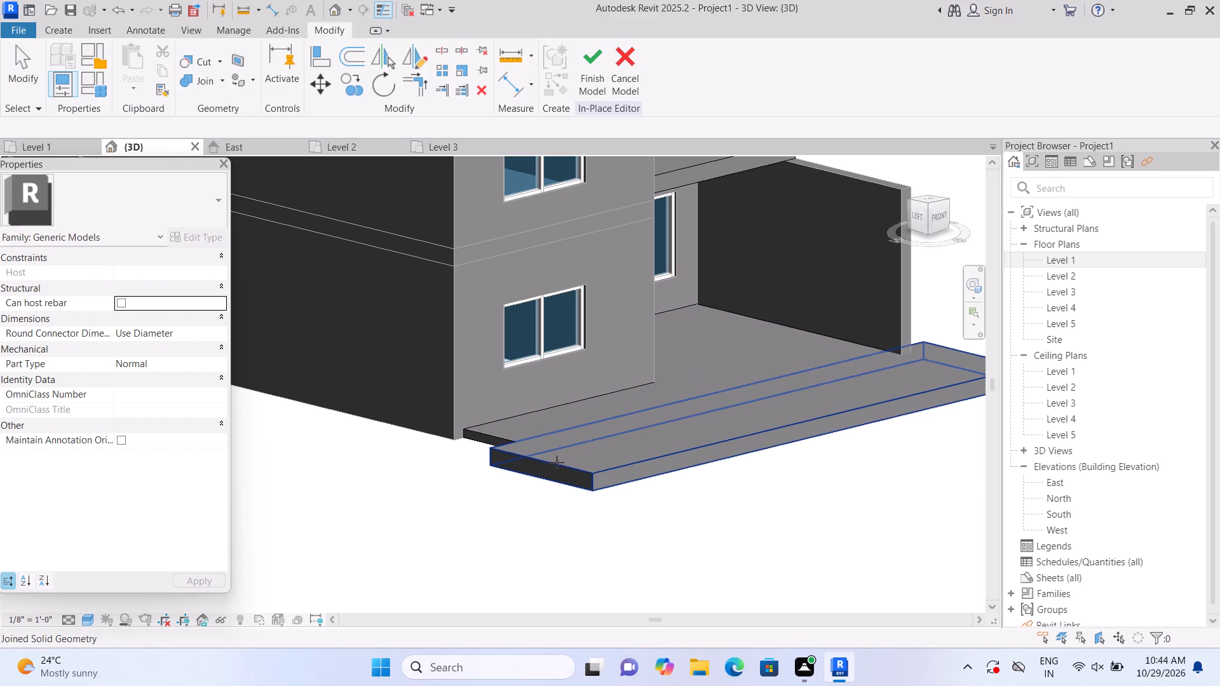
pyautogui.click(557, 462)
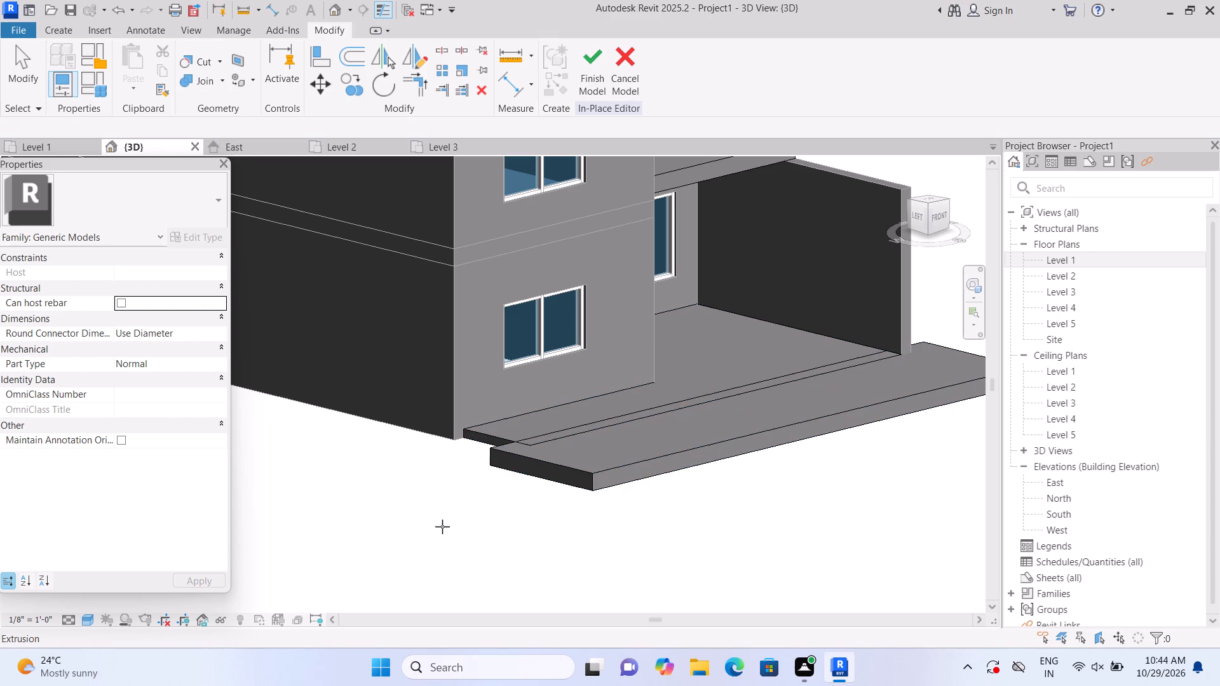
pyautogui.scroll(3, 444, 527)
pyautogui.press('Escape')
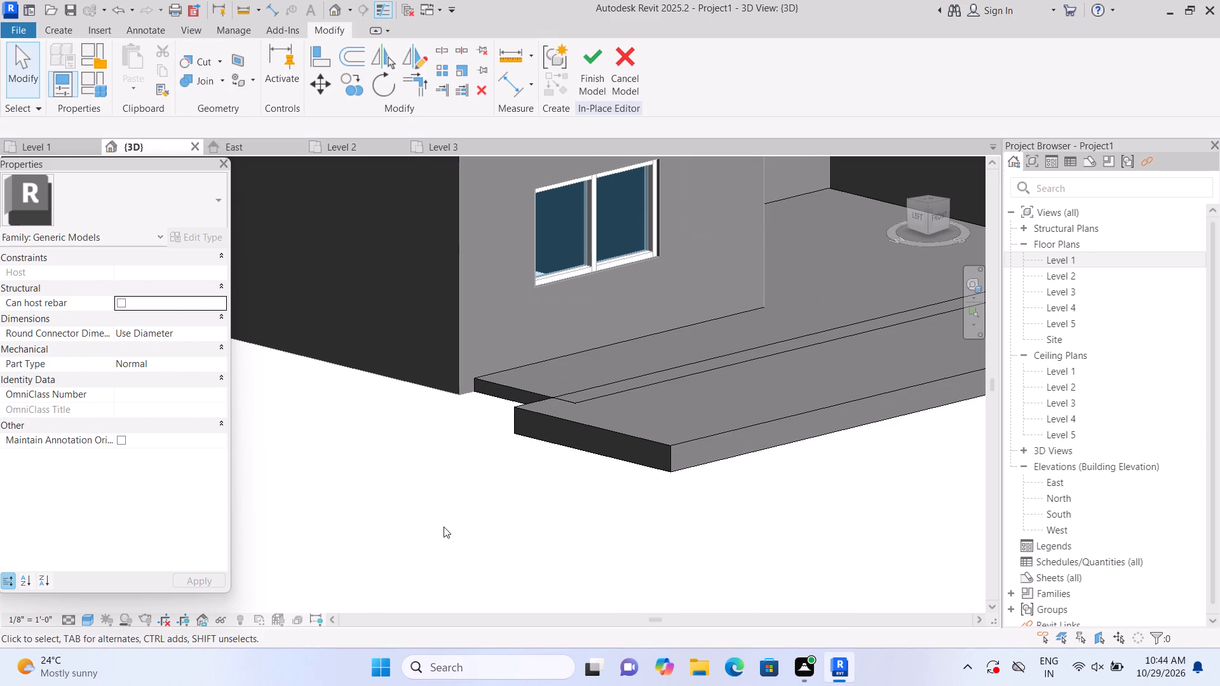
# Pull the outer end of the small slab extrusion below the front window outward past the house's side wall.
pyautogui.click(522, 386)
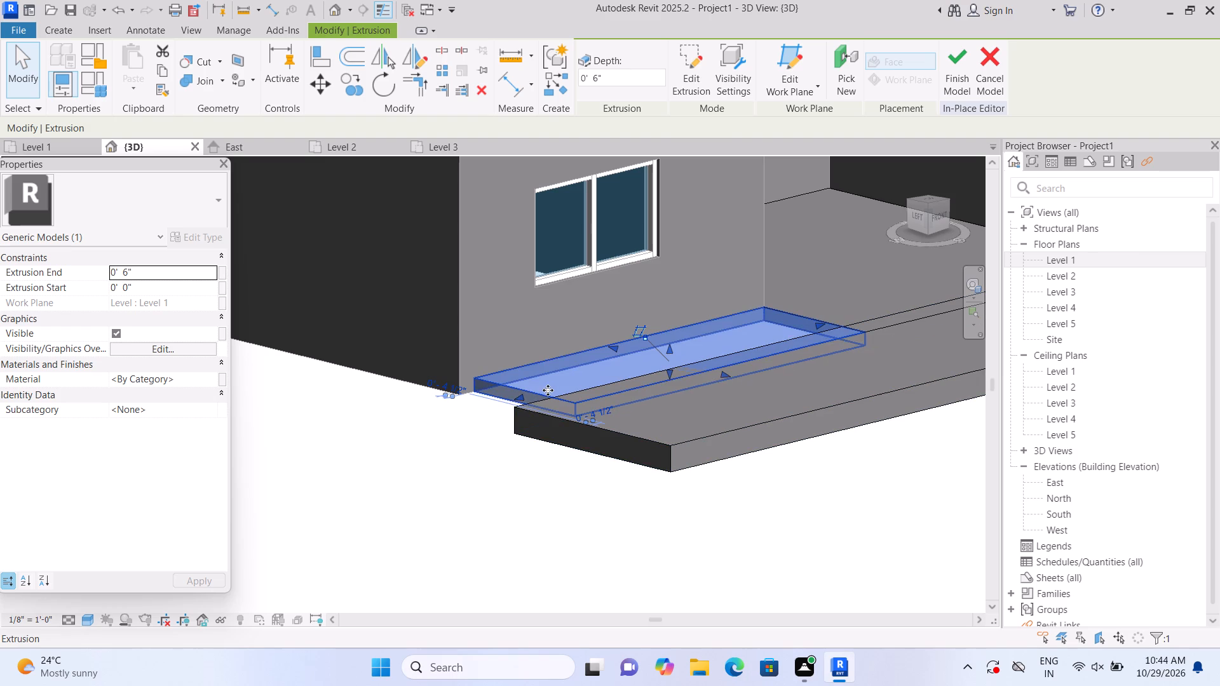
pyautogui.moveTo(518, 398); pyautogui.dragTo(502, 405)
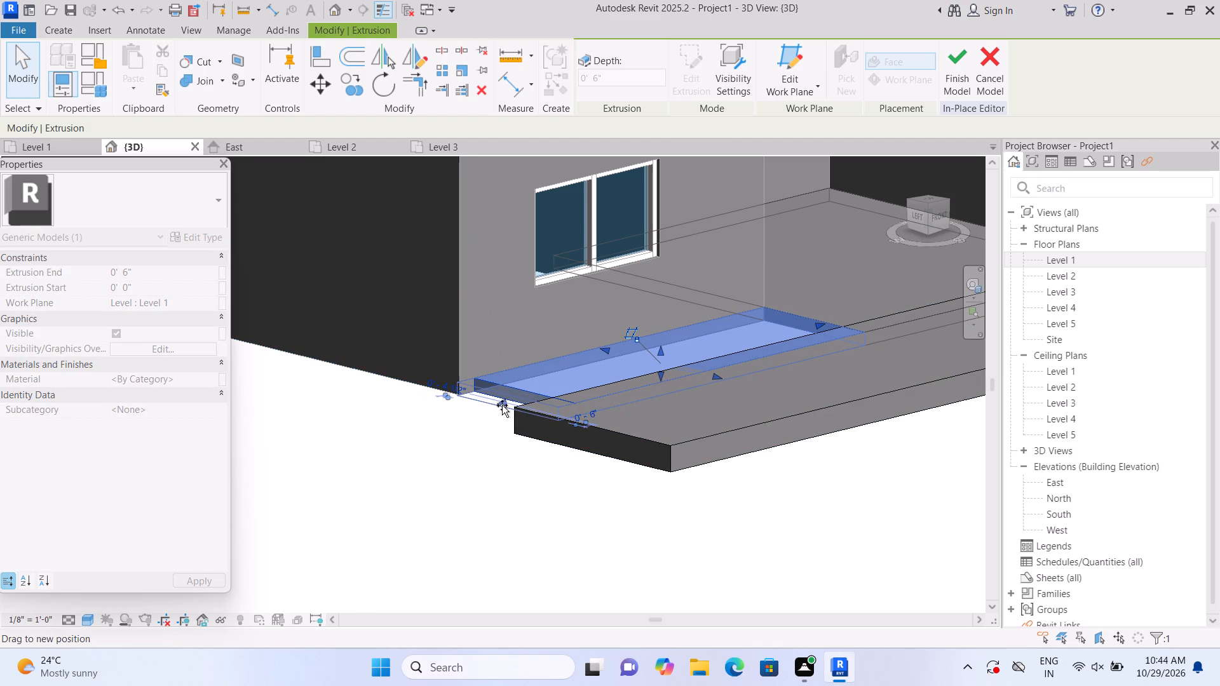
pyautogui.moveTo(502, 405); pyautogui.dragTo(509, 401)
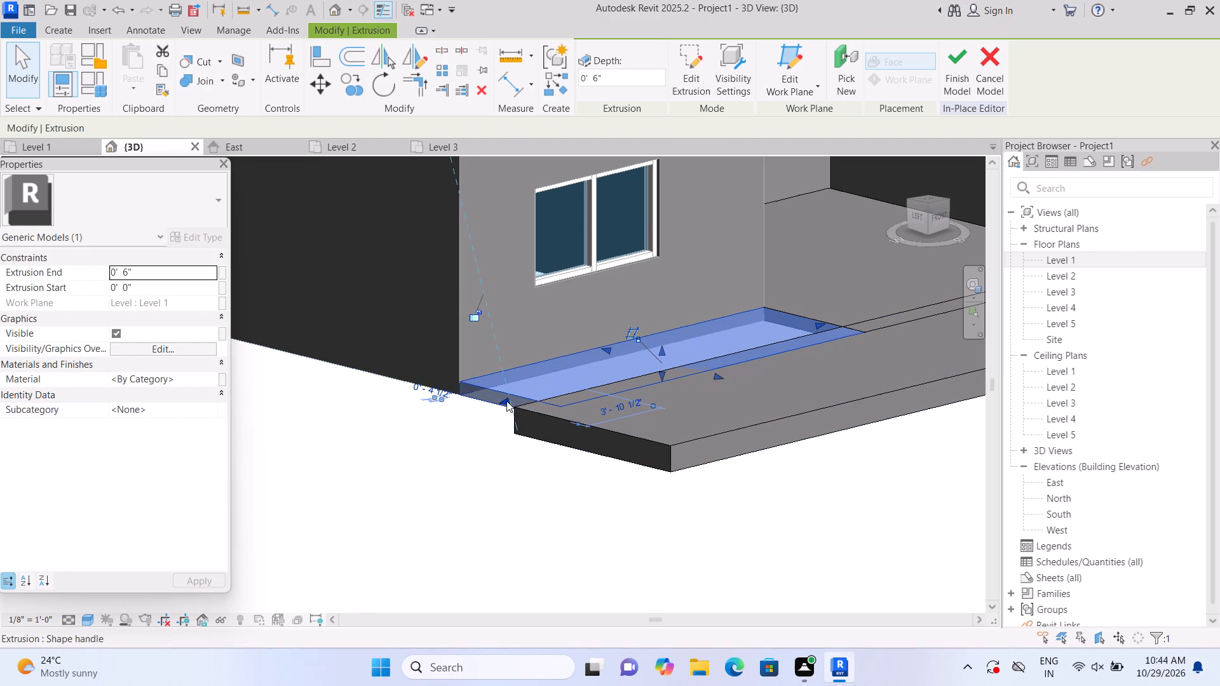
pyautogui.moveTo(506, 401); pyautogui.dragTo(487, 410)
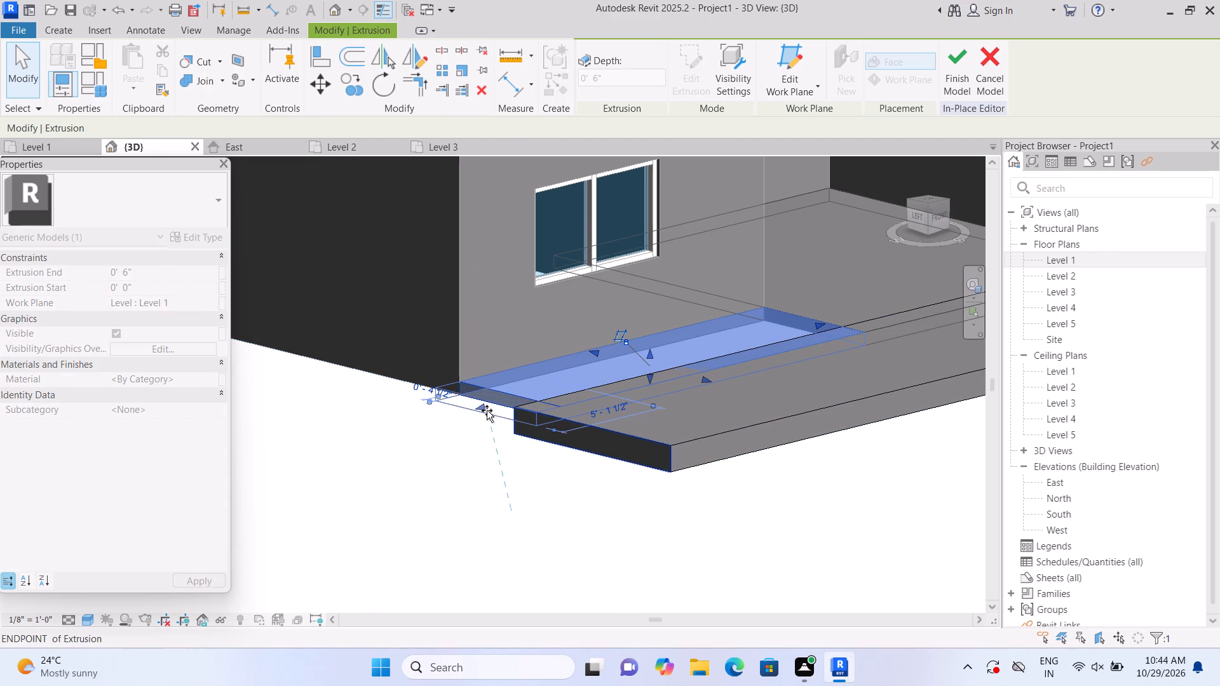
pyautogui.moveTo(487, 410); pyautogui.dragTo(482, 414)
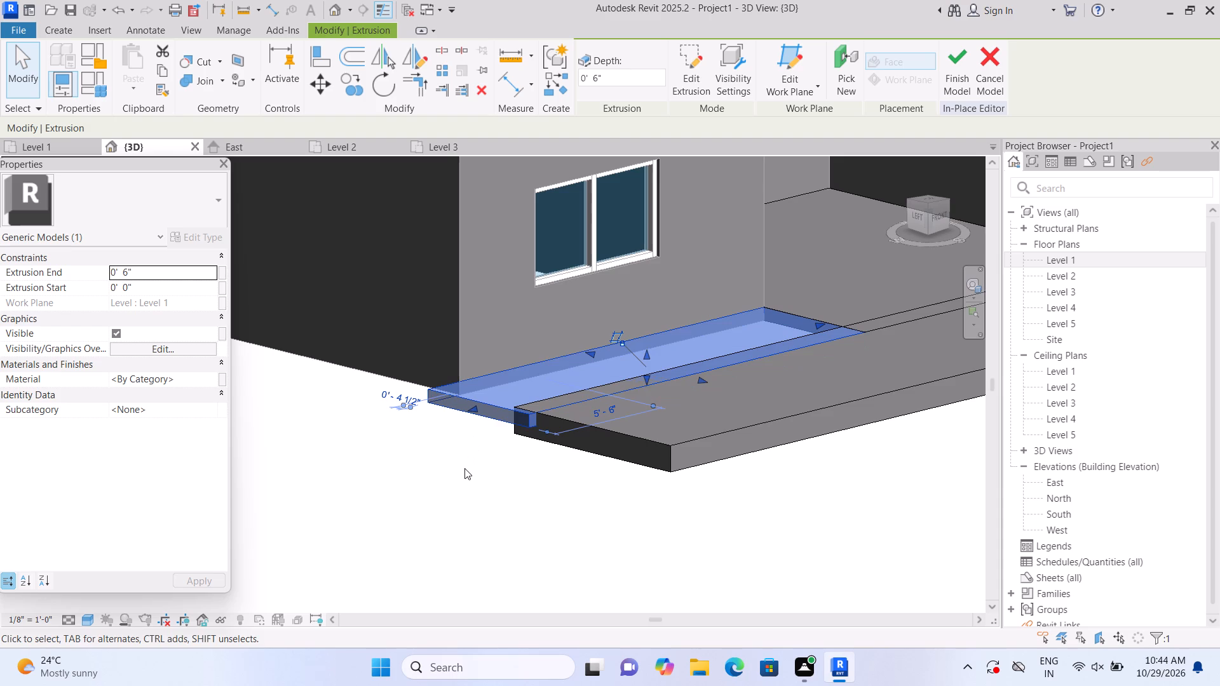
pyautogui.keyDown('shift'); pyautogui.moveTo(463, 473); pyautogui.dragTo(579, 506, button='middle'); pyautogui.keyUp('shift')
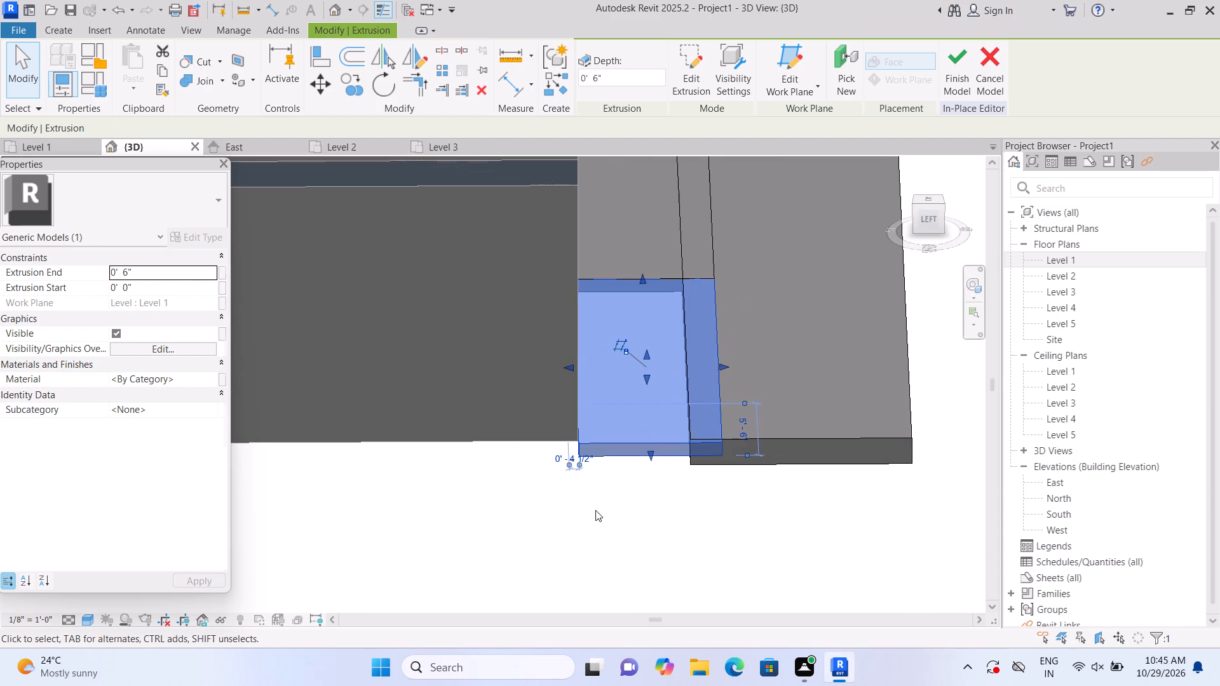
pyautogui.click(595, 510)
# Stretch the small corner extrusion's underside down to an extrusion start of -0' 6", making it 1' 0" deep.
pyautogui.scroll(1, 658, 517)
pyautogui.scroll(-4, 658, 517)
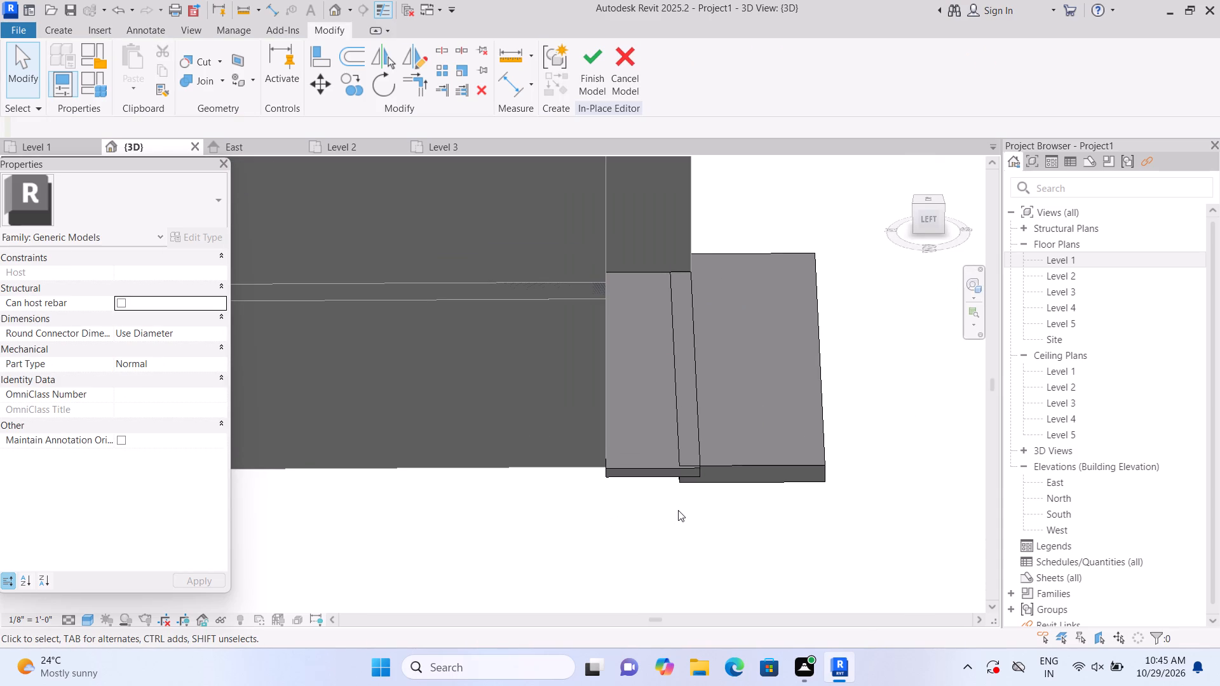
pyautogui.scroll(2, 681, 504)
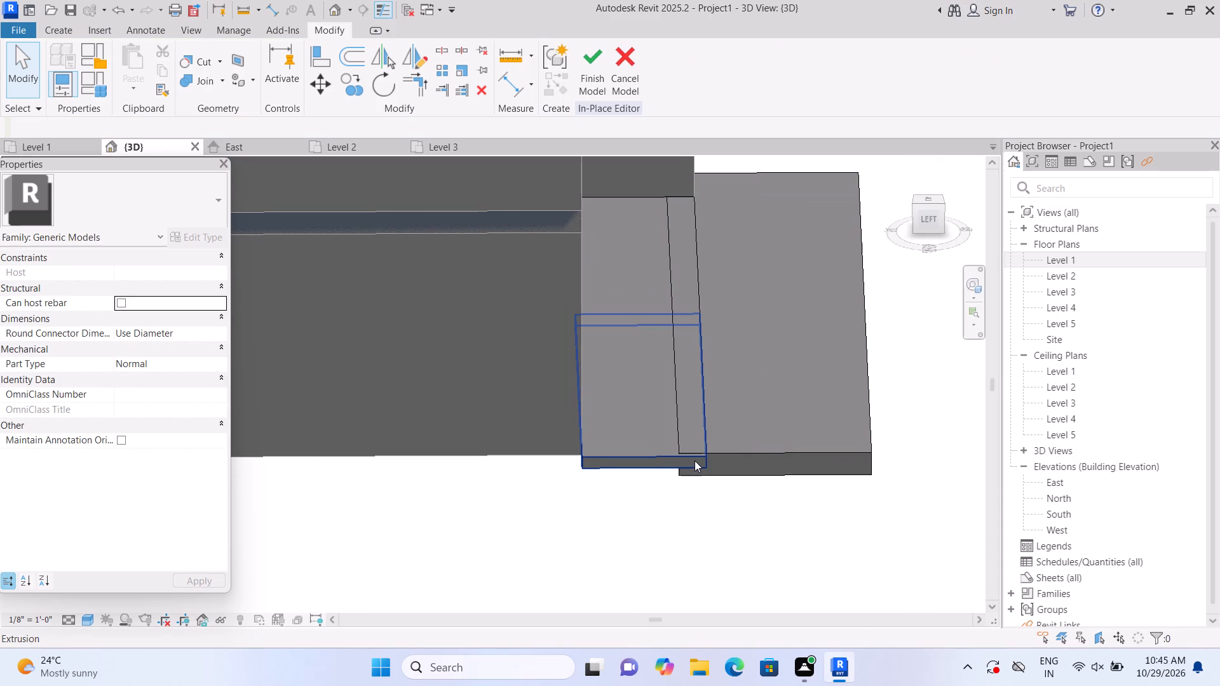
pyautogui.click(695, 461)
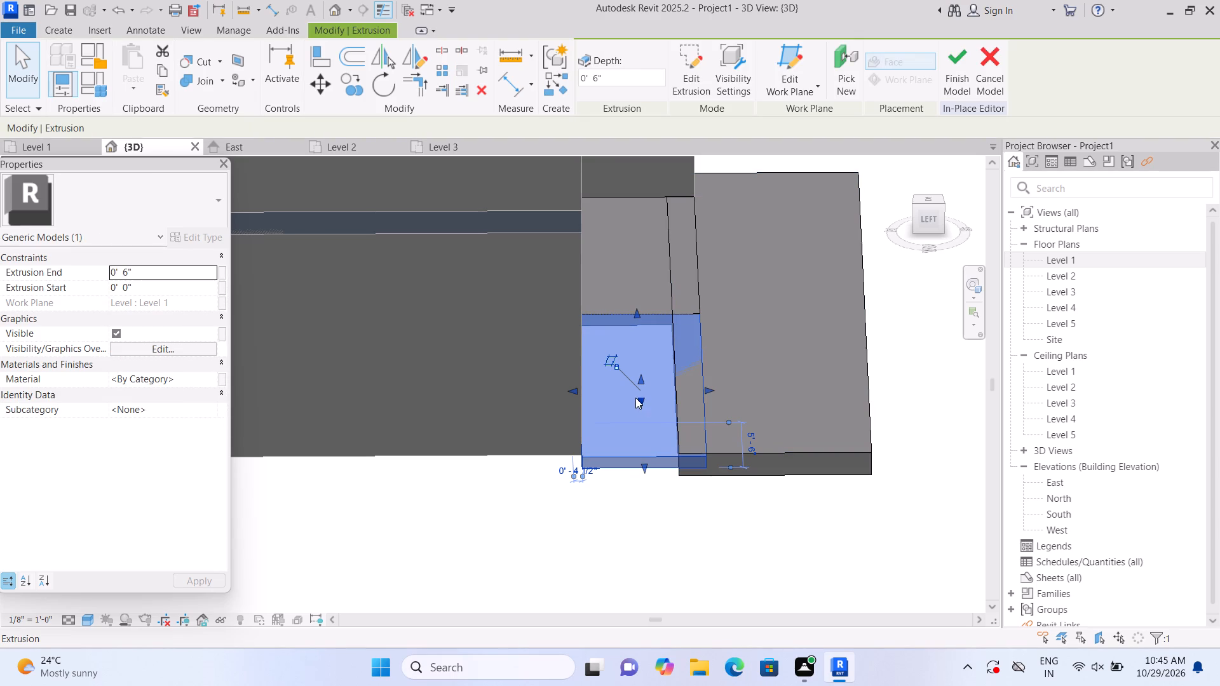
pyautogui.moveTo(641, 398); pyautogui.dragTo(640, 413)
pyautogui.click(645, 506)
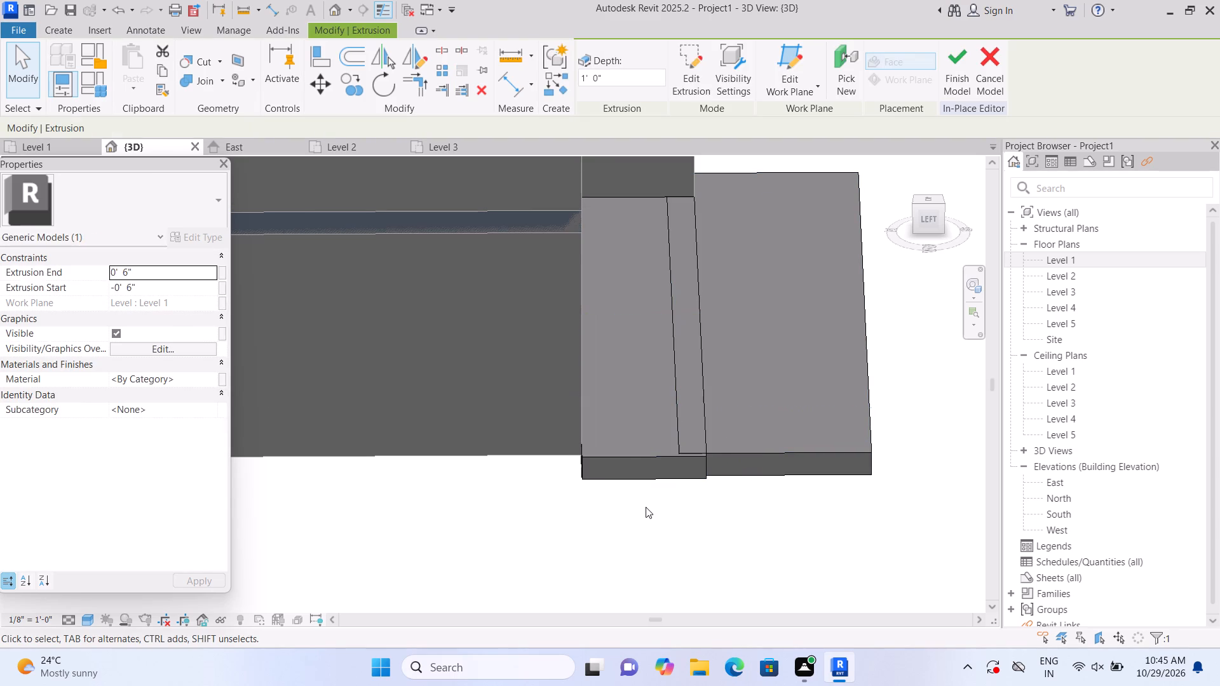
# Pull the small corner extrusion's outer end back to align flush with the front strip's end face.
pyautogui.click(673, 454)
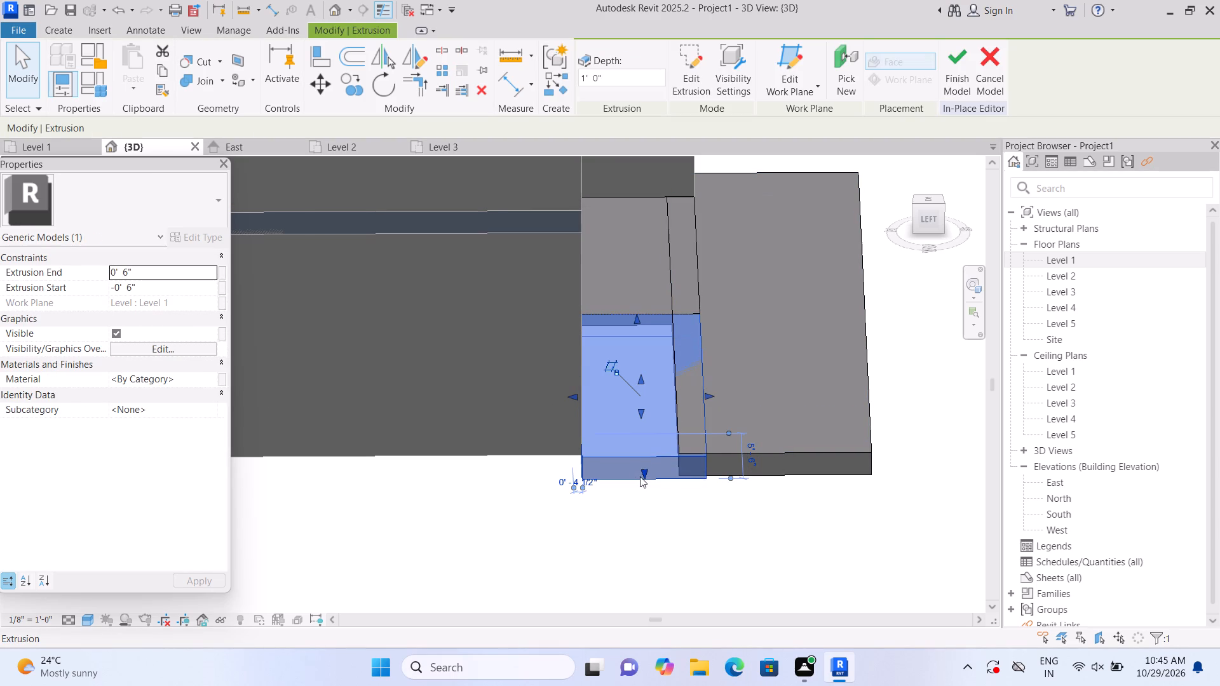
pyautogui.moveTo(642, 472); pyautogui.dragTo(644, 459)
pyautogui.moveTo(644, 459); pyautogui.dragTo(647, 470)
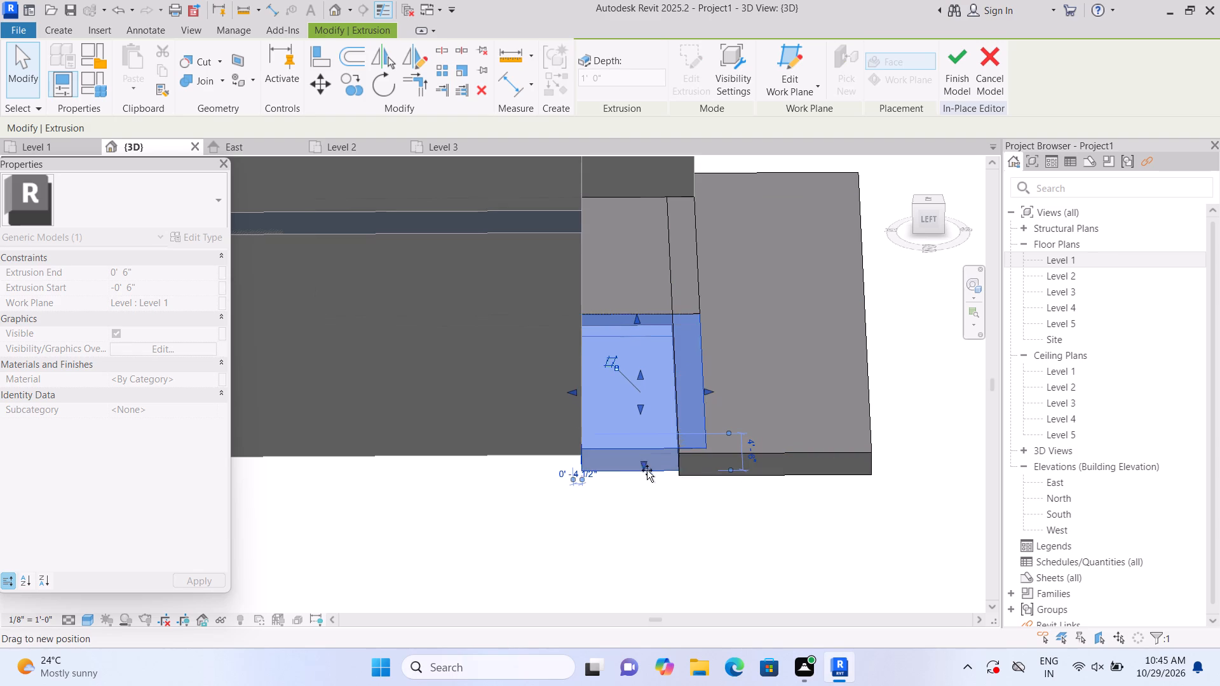
pyautogui.moveTo(647, 470); pyautogui.dragTo(648, 466)
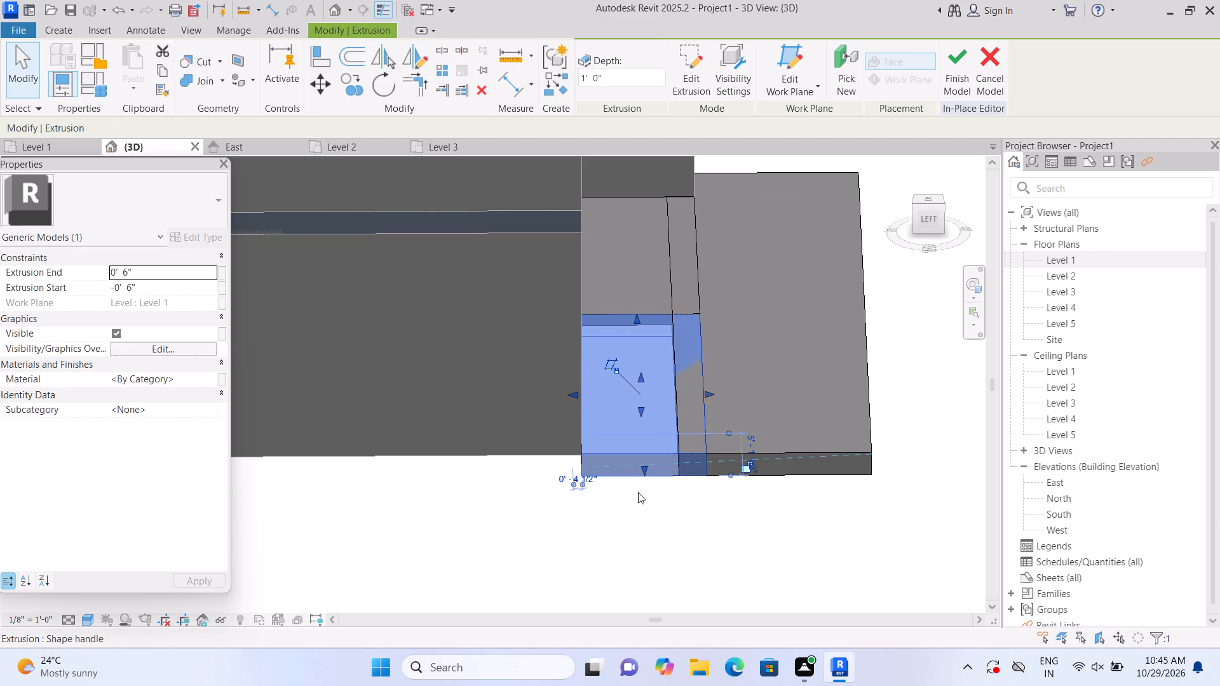
pyautogui.click(638, 492)
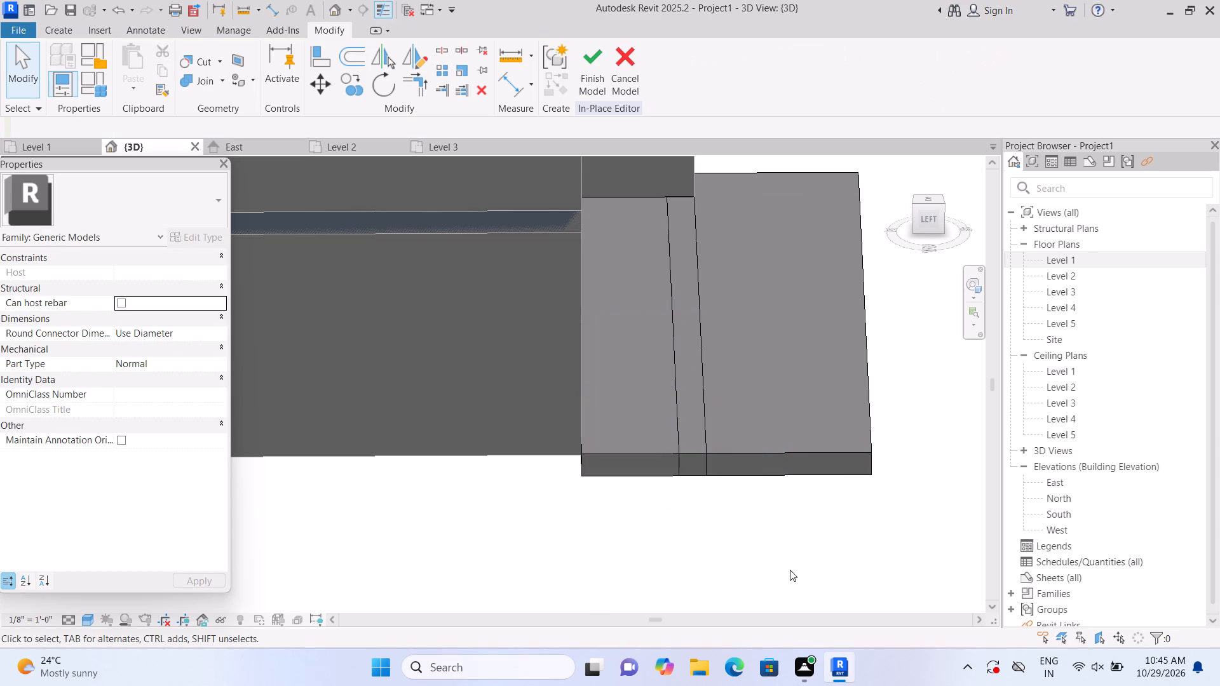
# Join the porch slab's front strip to the rear part behind it with Join Geometry.
pyautogui.keyDown('shift'); pyautogui.moveTo(836, 546); pyautogui.dragTo(620, 546, button='middle'); pyautogui.keyUp('shift')
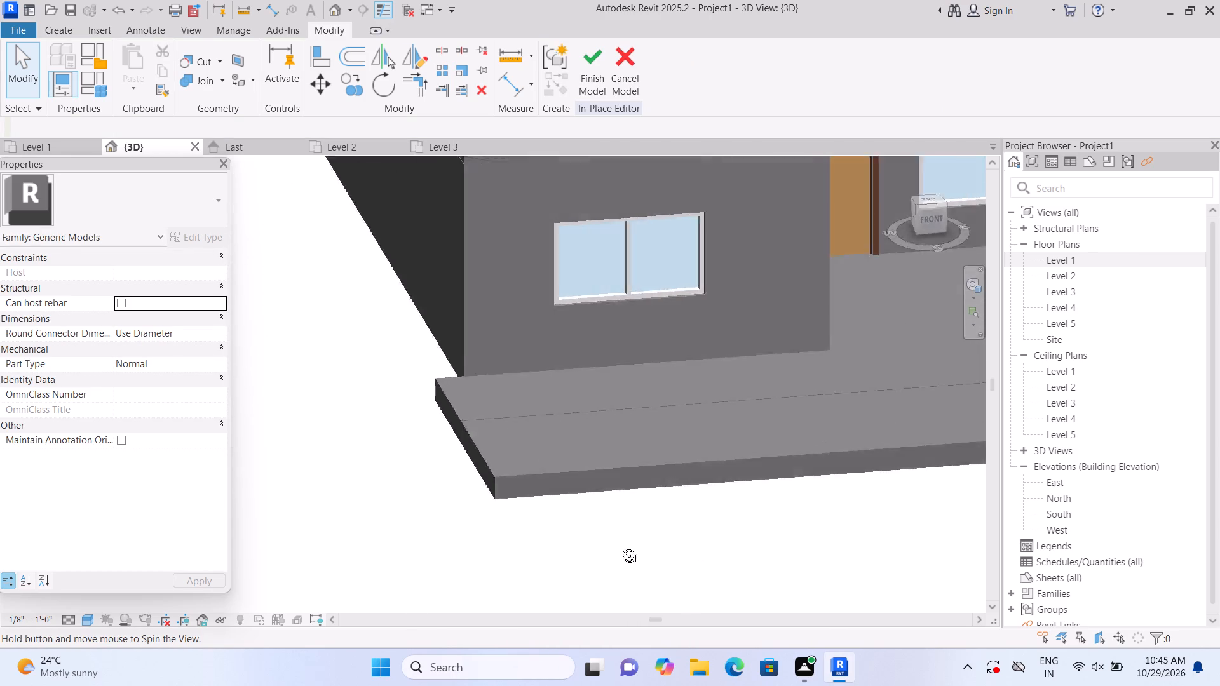
pyautogui.keyDown('shift'); pyautogui.moveTo(620, 546); pyautogui.dragTo(593, 550, button='middle'); pyautogui.keyUp('shift')
pyautogui.moveTo(632, 570); pyautogui.dragTo(500, 555, button='middle')
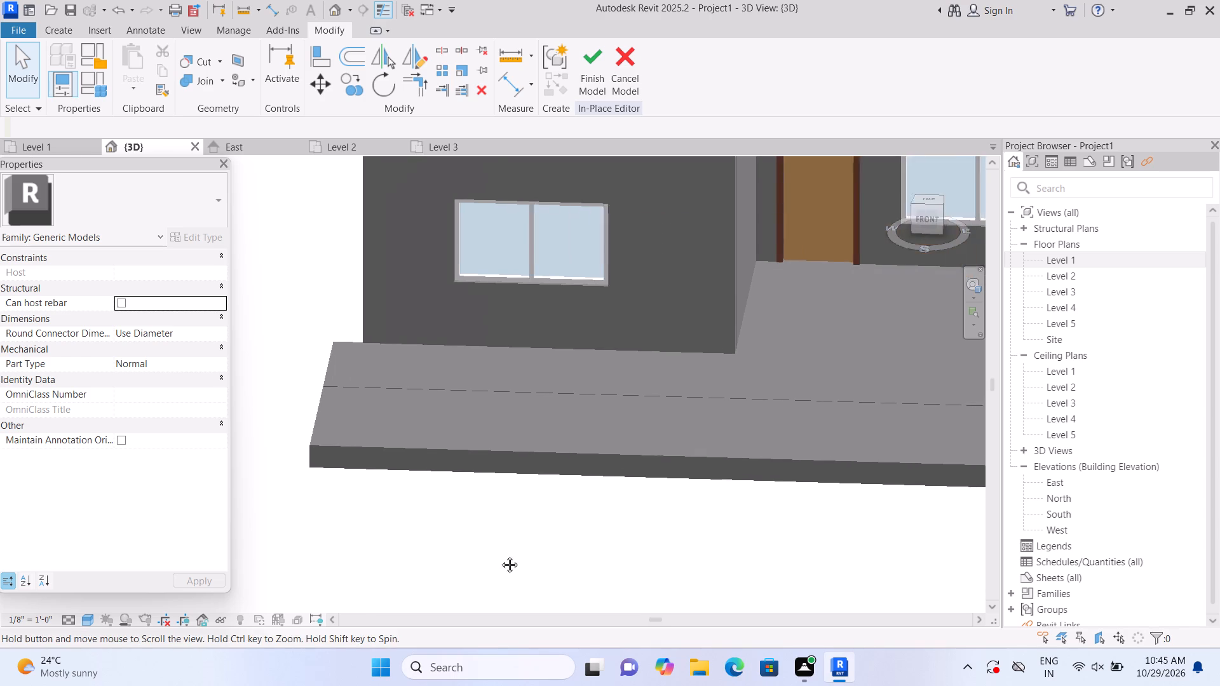
pyautogui.moveTo(500, 555); pyautogui.dragTo(488, 557, button='middle')
pyautogui.scroll(-4, 488, 558)
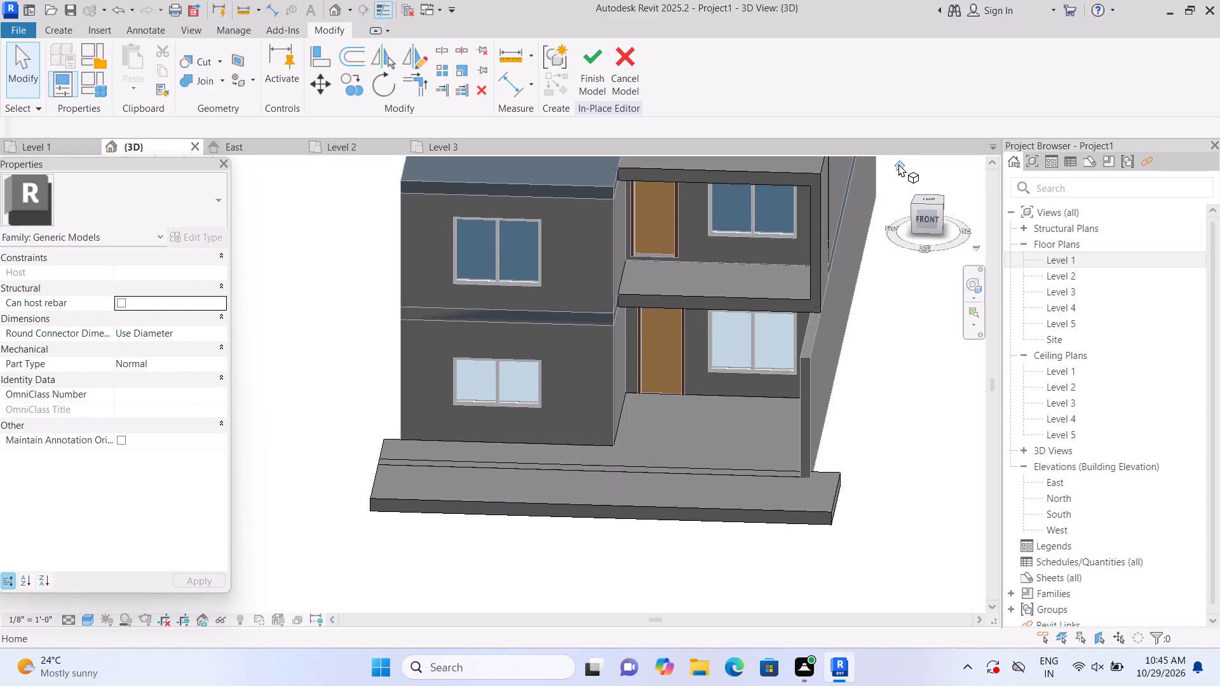
pyautogui.click(898, 164)
pyautogui.scroll(3, 243, 411)
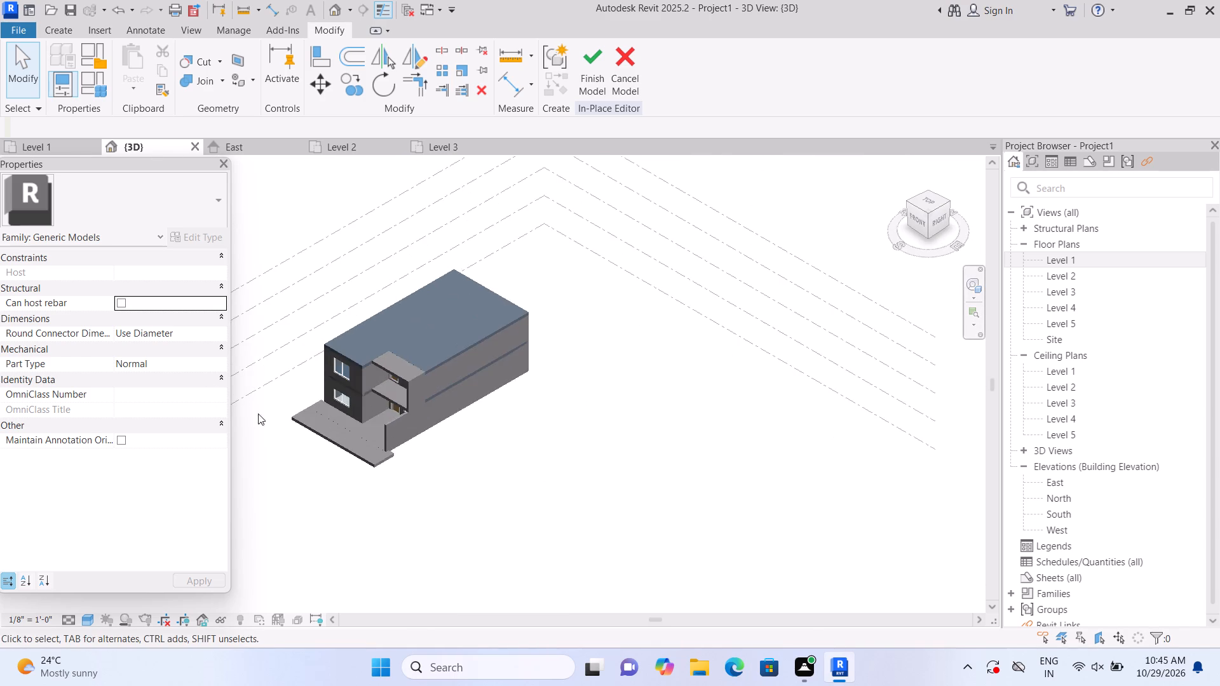
pyautogui.scroll(7, 258, 414)
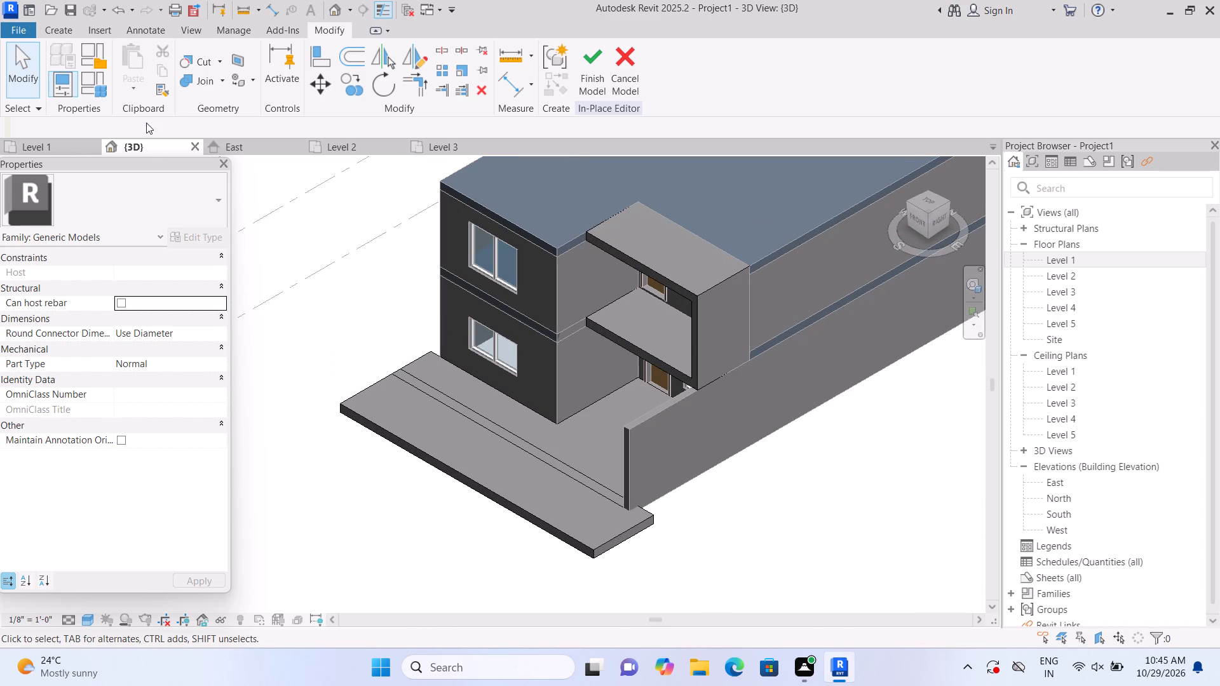
pyautogui.click(222, 84)
pyautogui.click(217, 113)
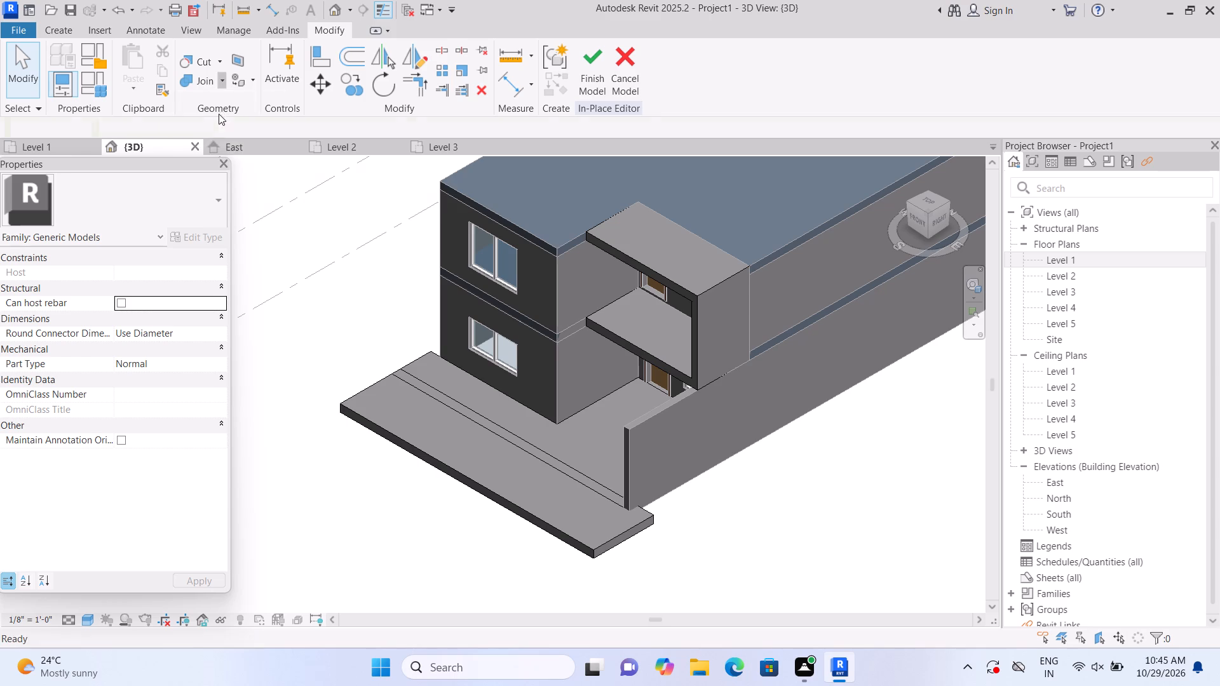
pyautogui.click(518, 480)
pyautogui.click(538, 434)
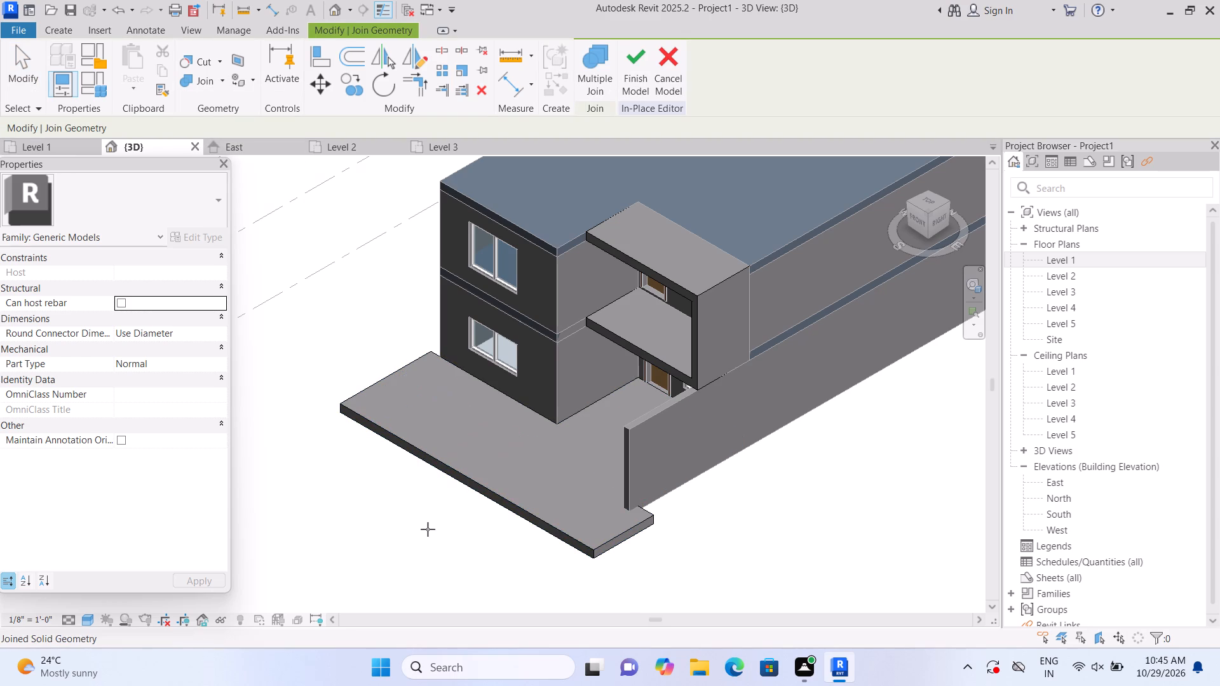
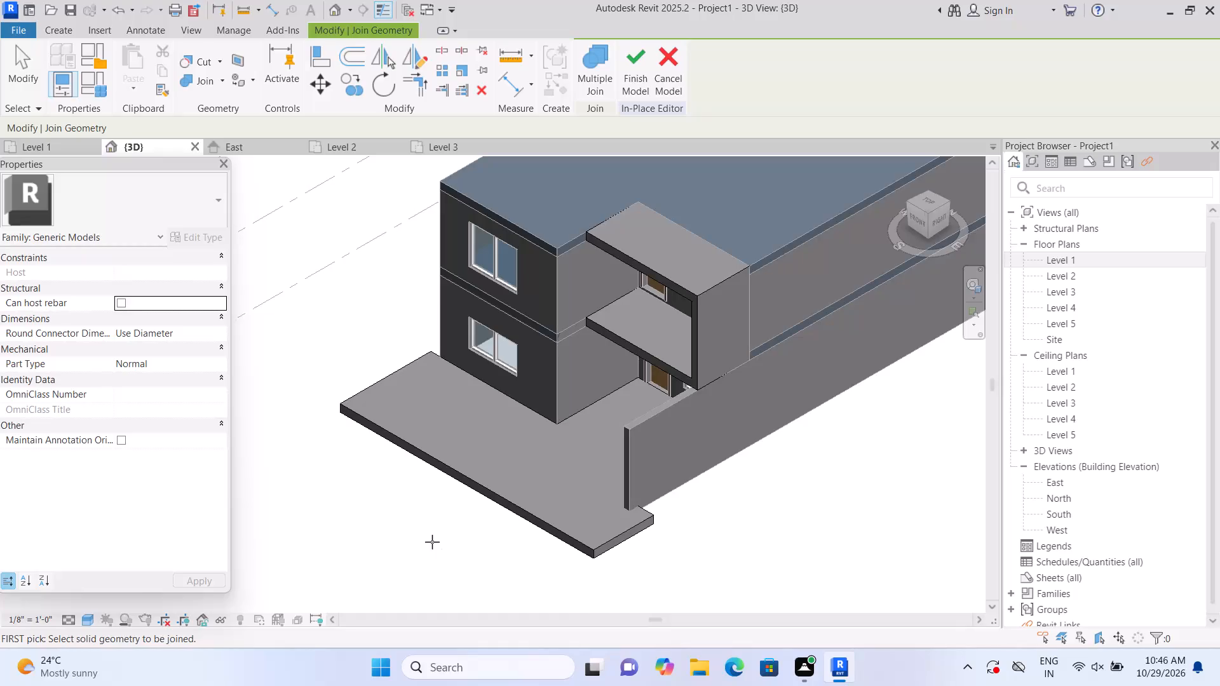
# Start a new extrusion and pick the house's front wall face as its work plane.
pyautogui.moveTo(639, 414); pyautogui.dragTo(635, 514, button='middle')
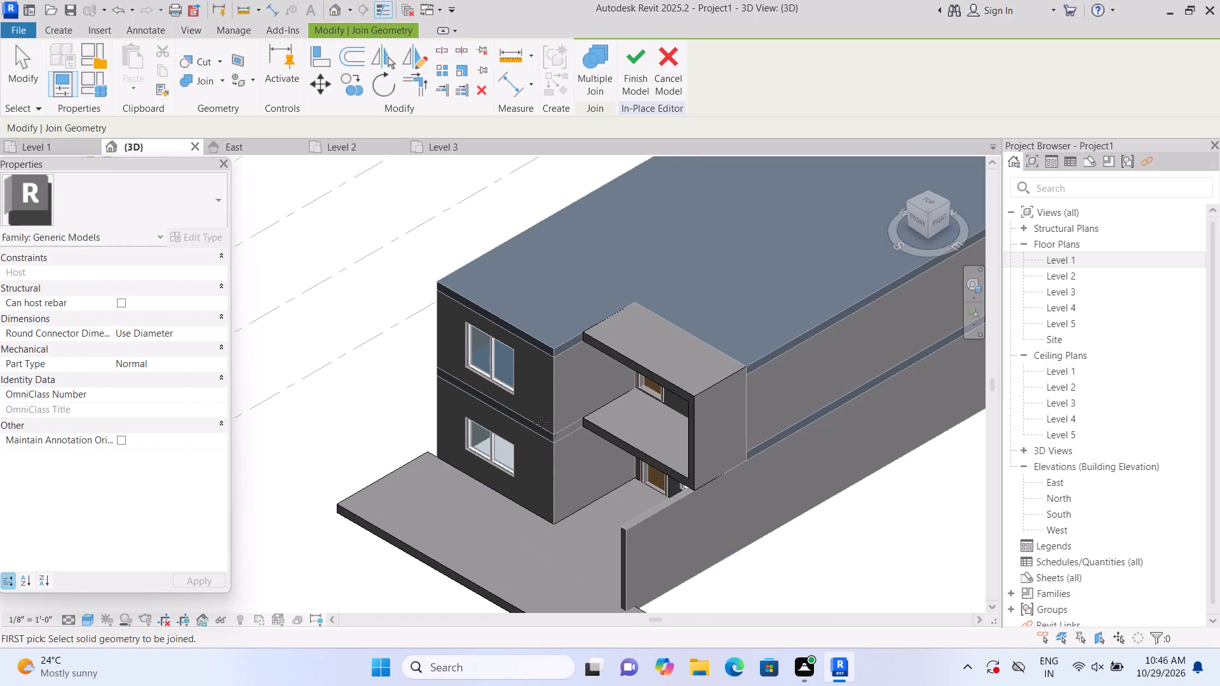
pyautogui.scroll(1, 541, 423)
pyautogui.click(912, 220)
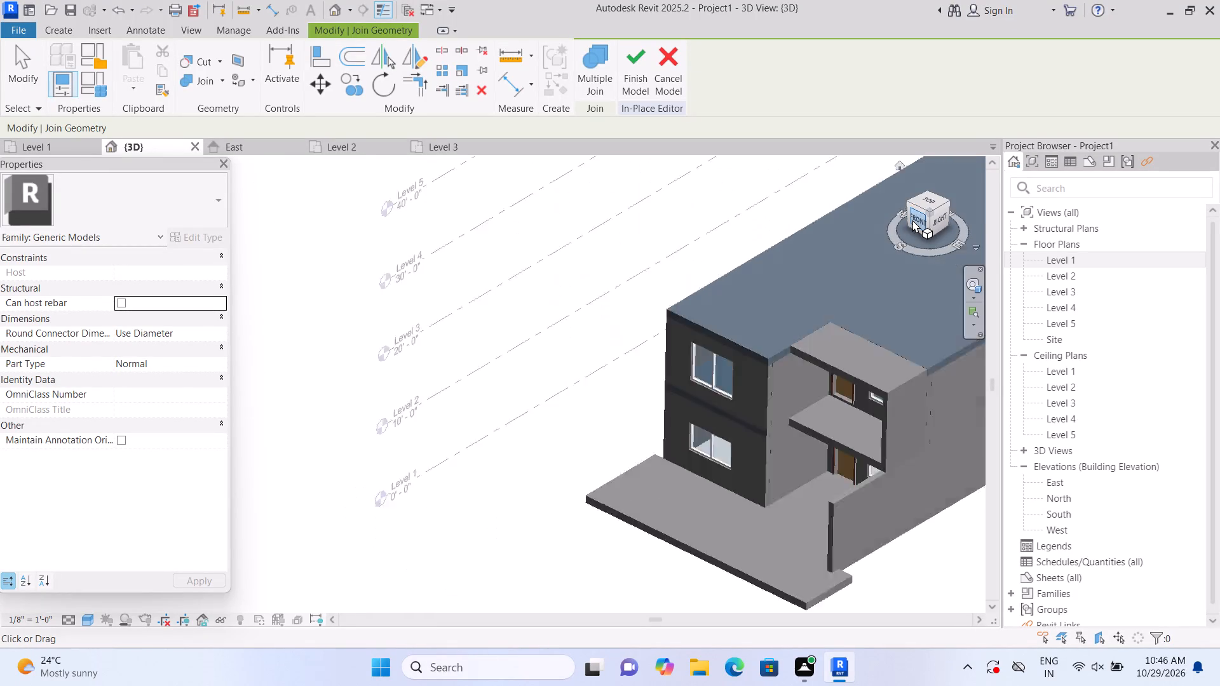
pyautogui.scroll(6, 331, 406)
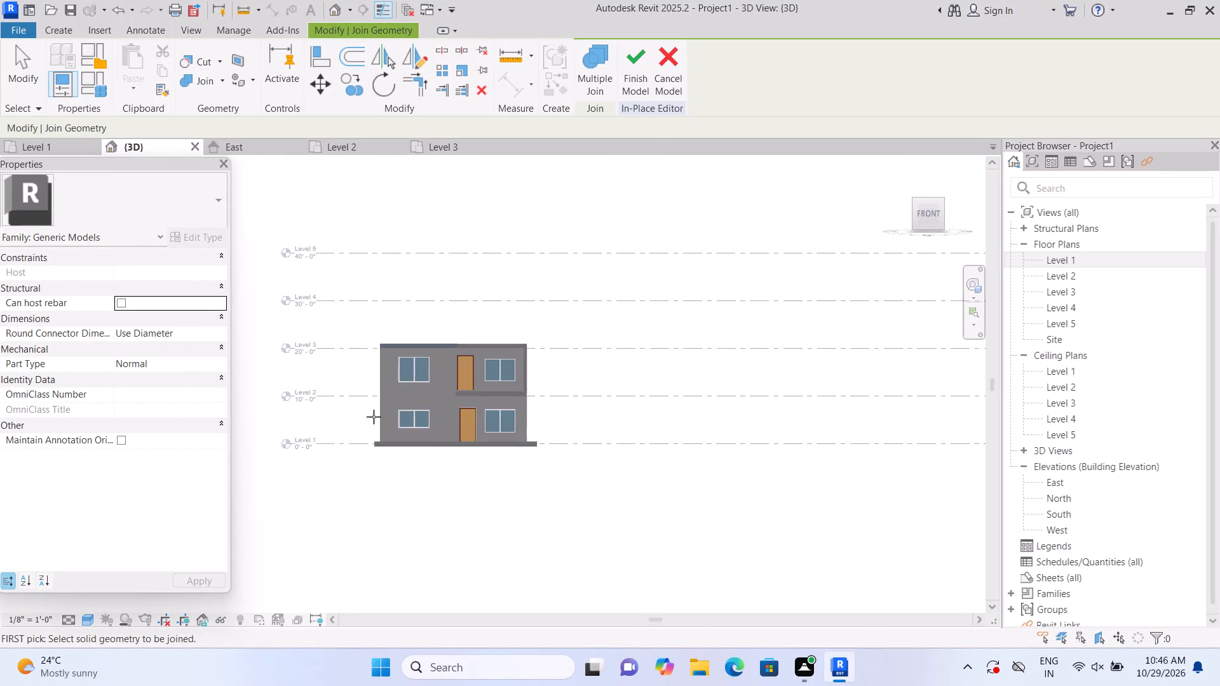
pyautogui.scroll(7, 374, 417)
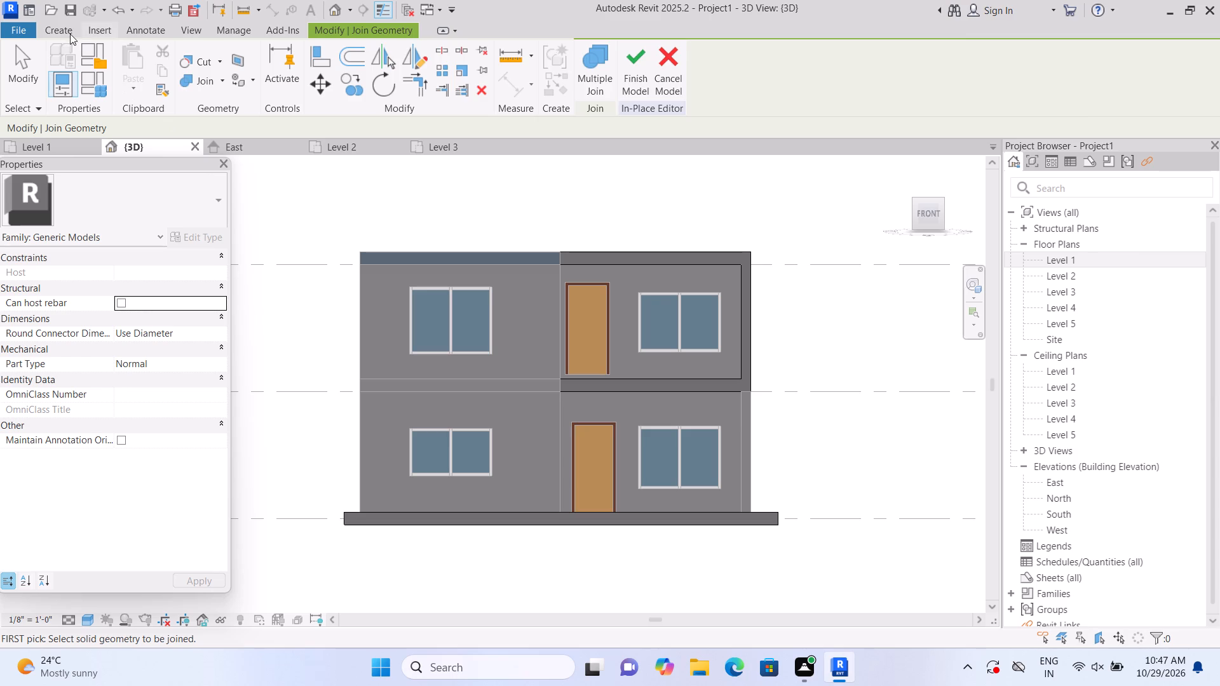
pyautogui.click(67, 32)
pyautogui.click(132, 81)
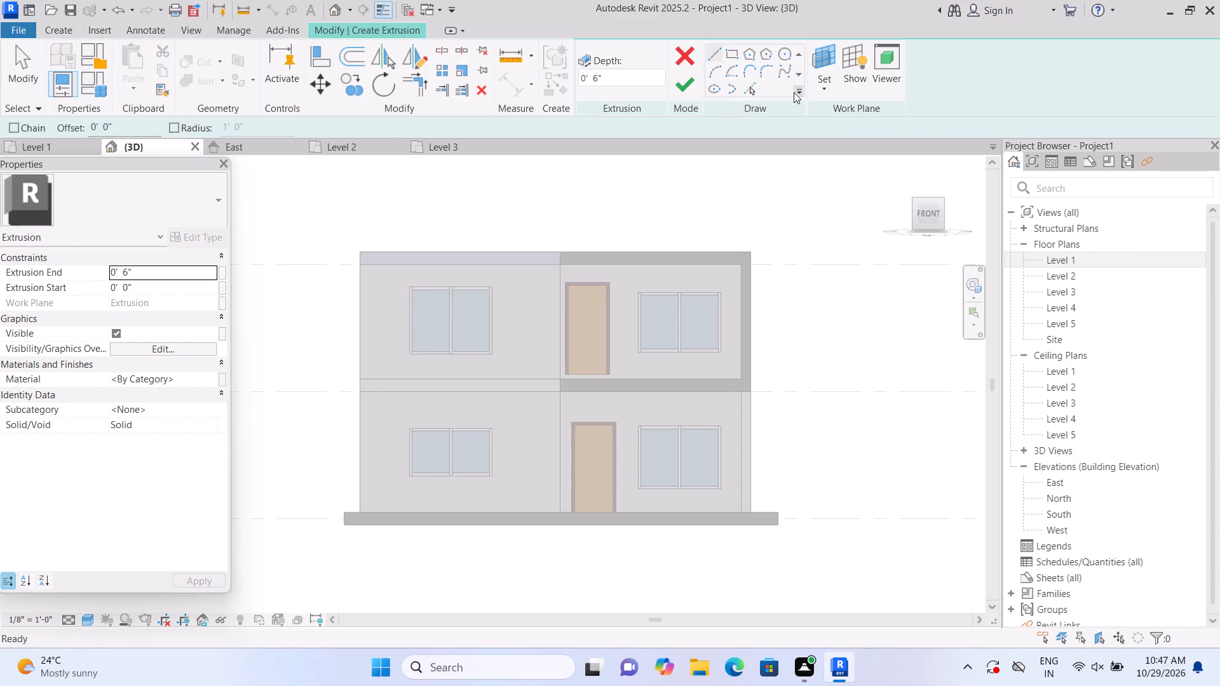
pyautogui.click(829, 90)
pyautogui.click(835, 155)
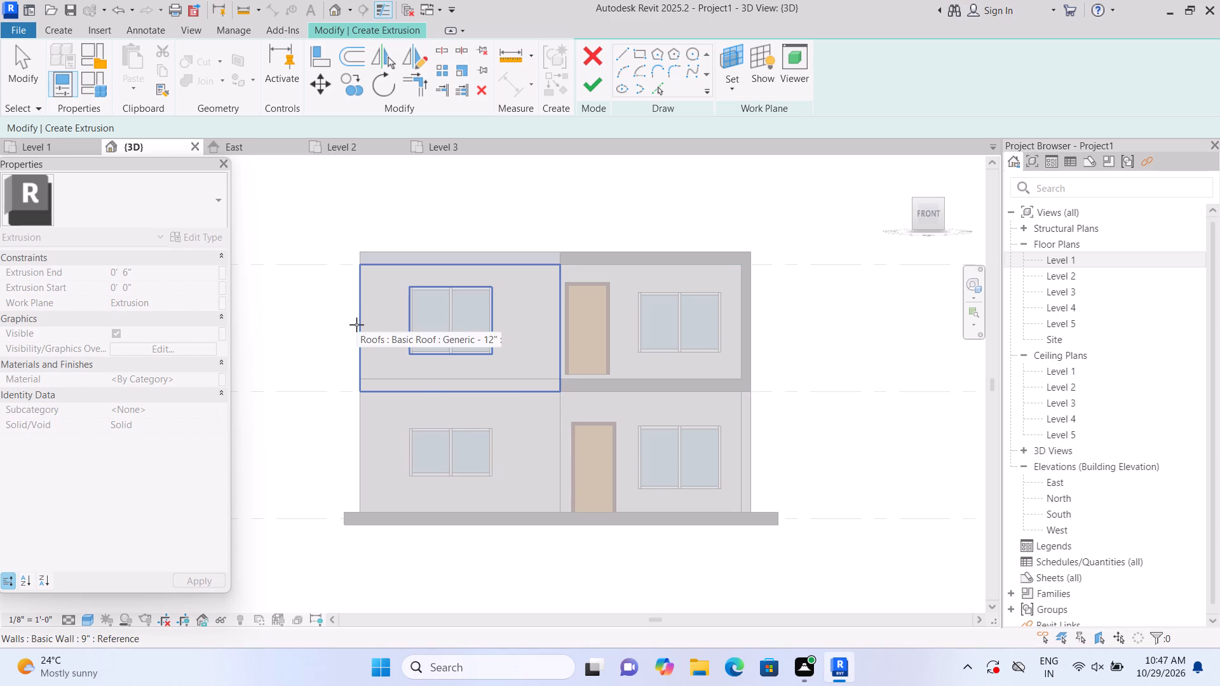
pyautogui.click(366, 467)
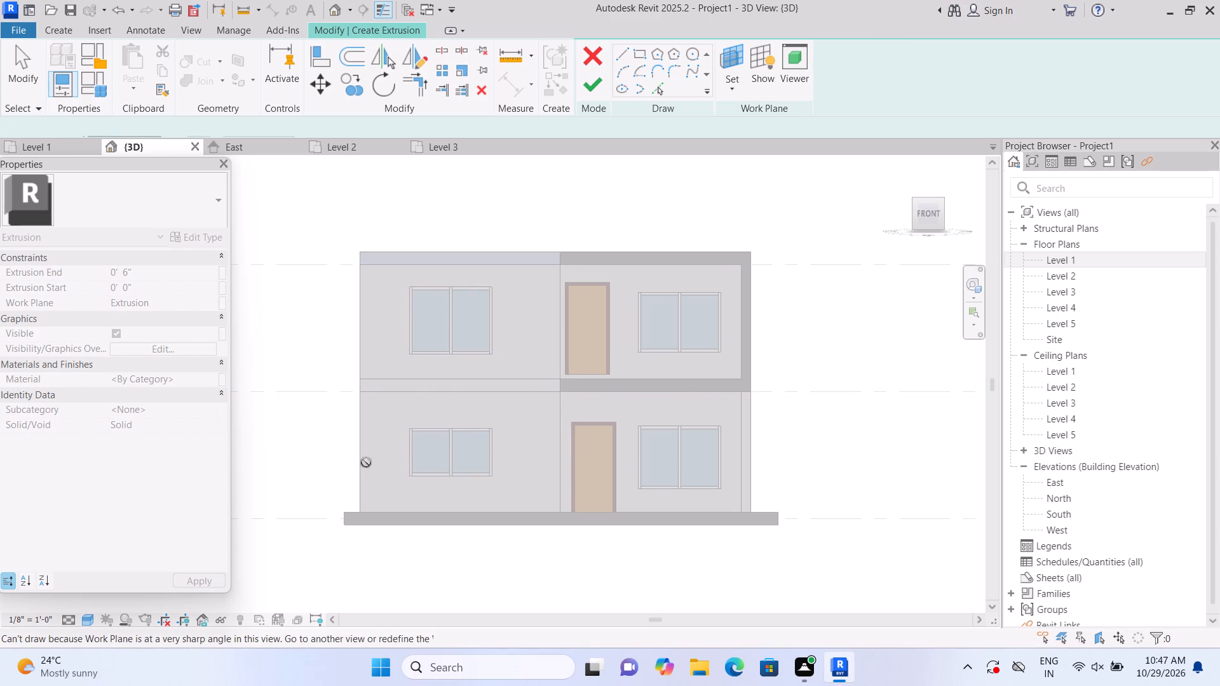
pyautogui.click(729, 57)
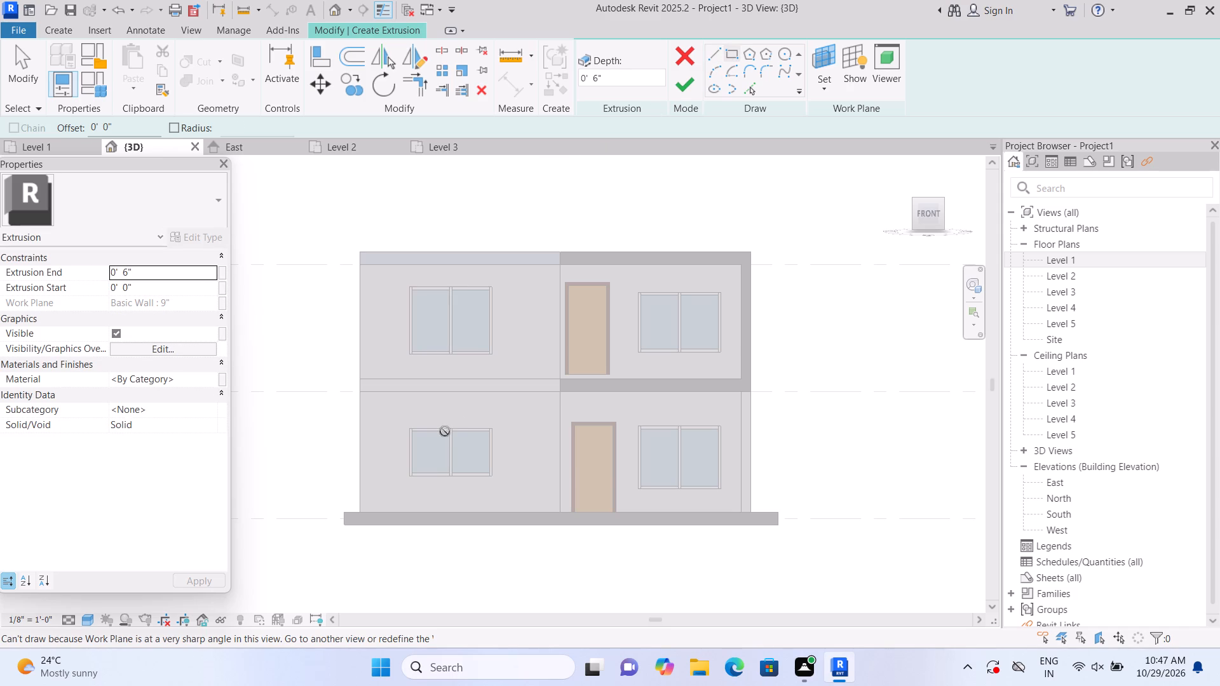
pyautogui.press('Escape')
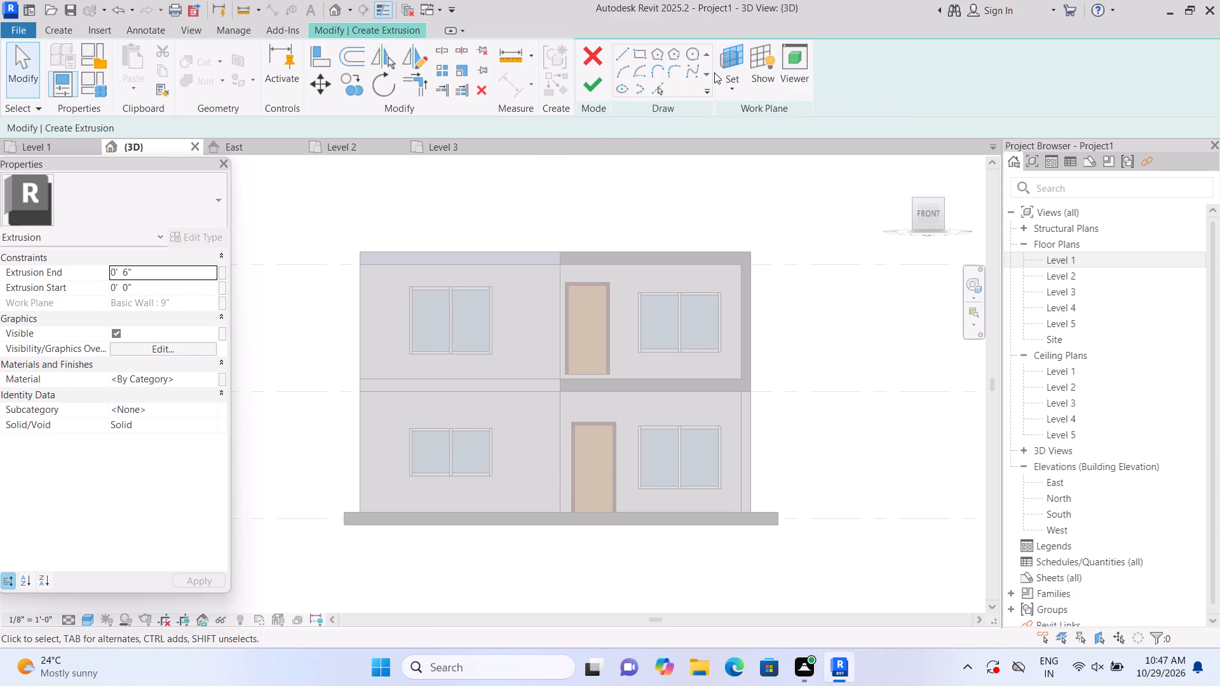
pyautogui.click(729, 83)
pyautogui.click(733, 141)
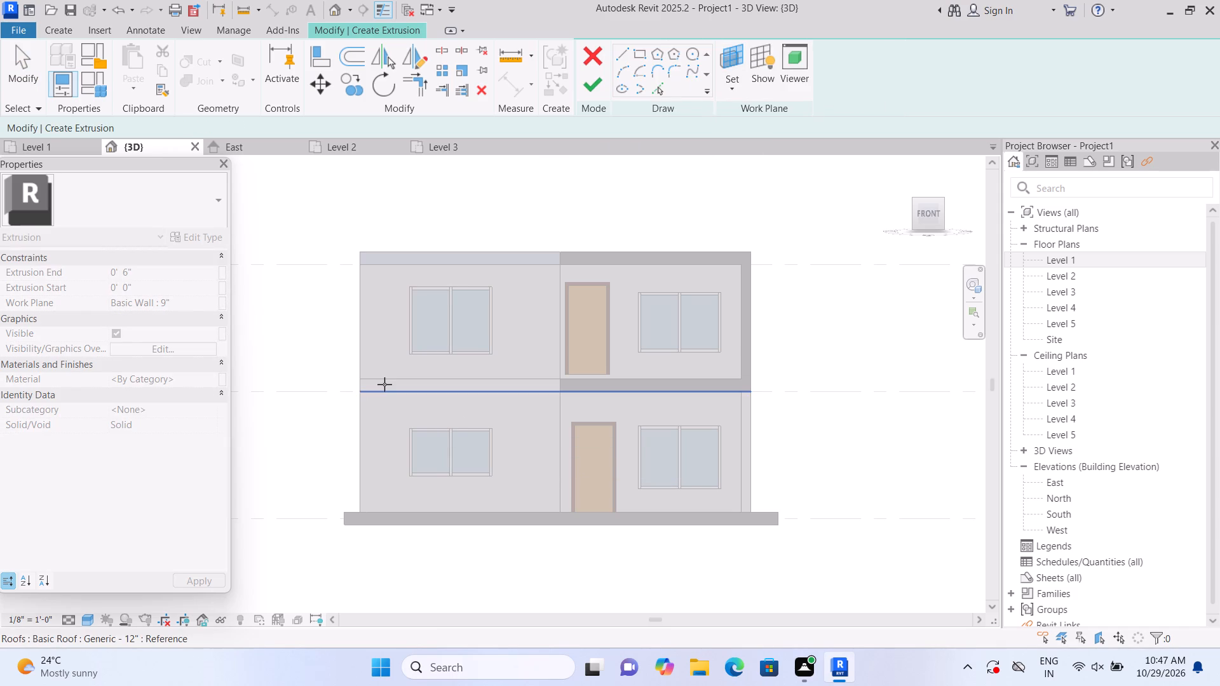
pyautogui.click(393, 329)
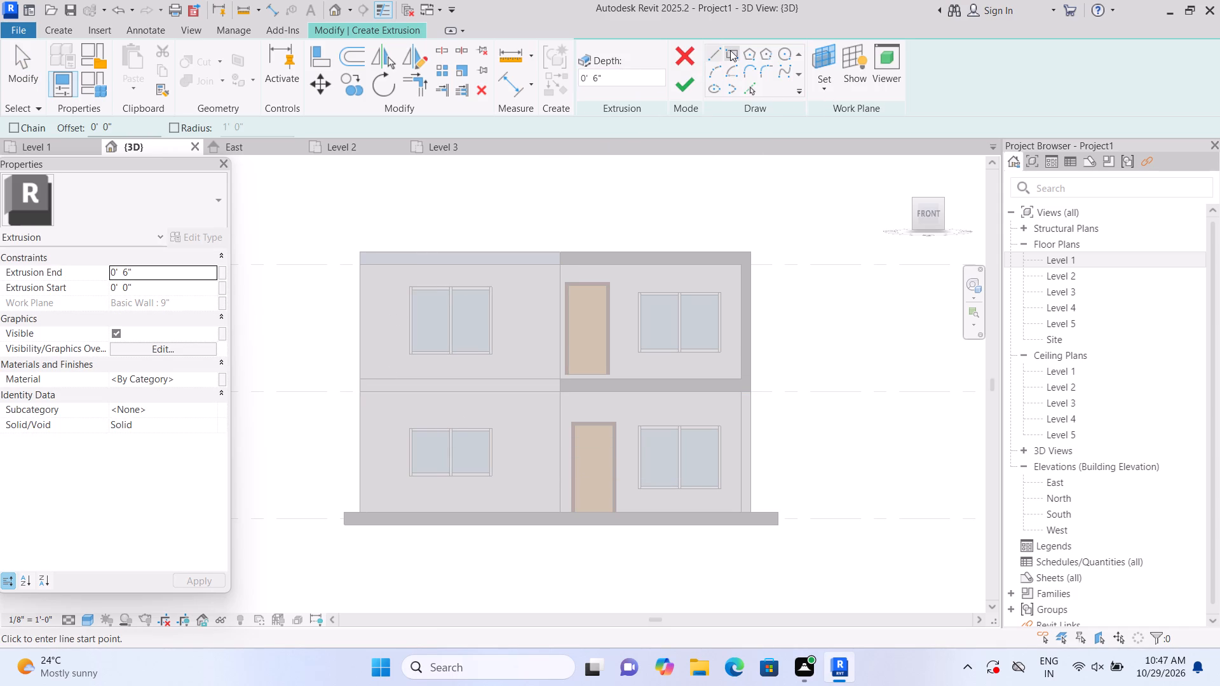
# Sketch a vertical rectangle about 2' 3" wide and 20' 6" tall from the roof's outer front corner to the porch slab, and finish the extrusion.
pyautogui.click(730, 50)
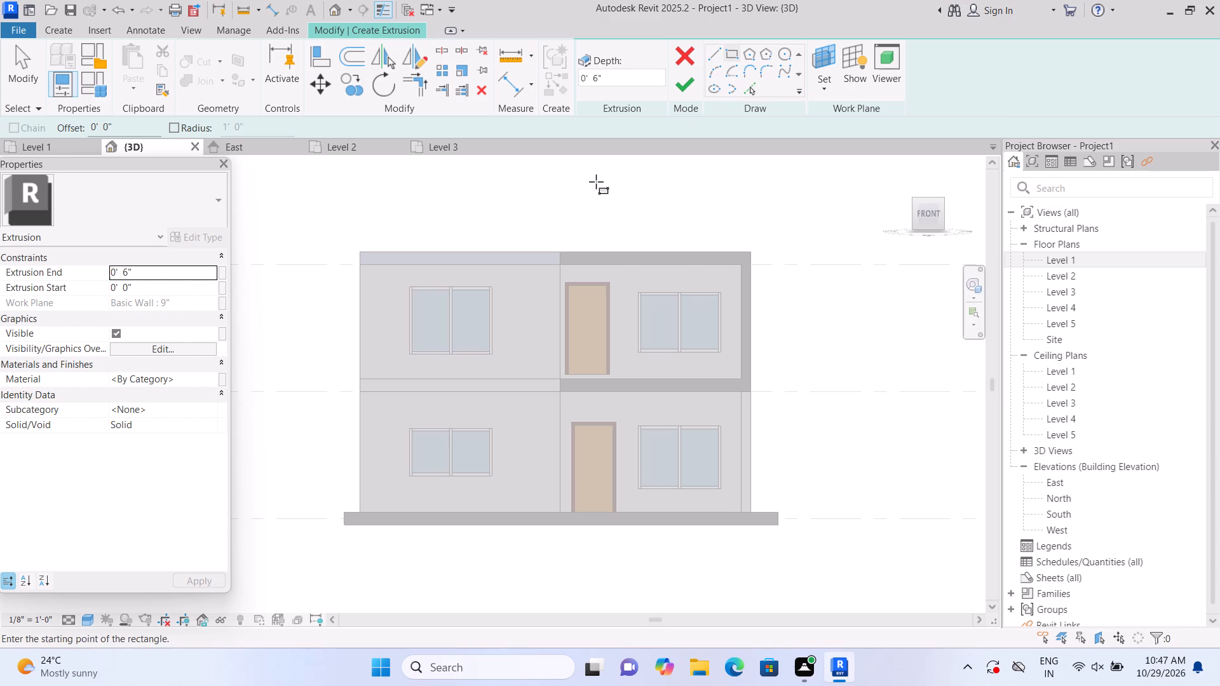
pyautogui.click(360, 250)
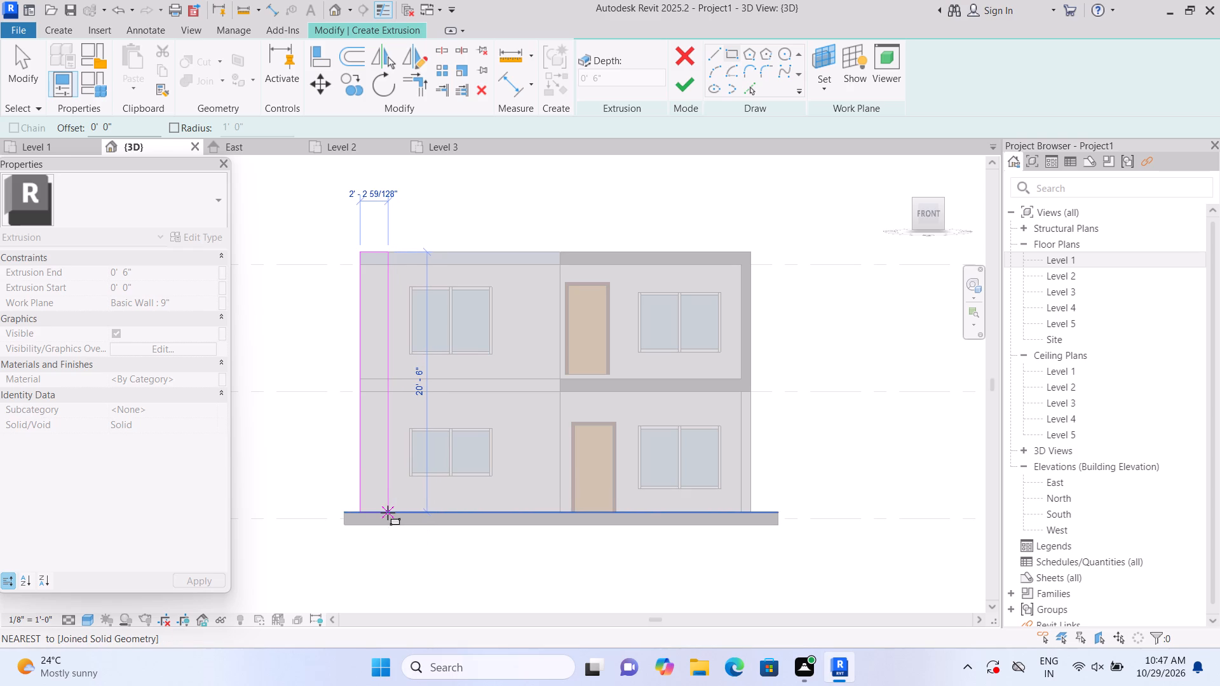
pyautogui.scroll(2, 388, 513)
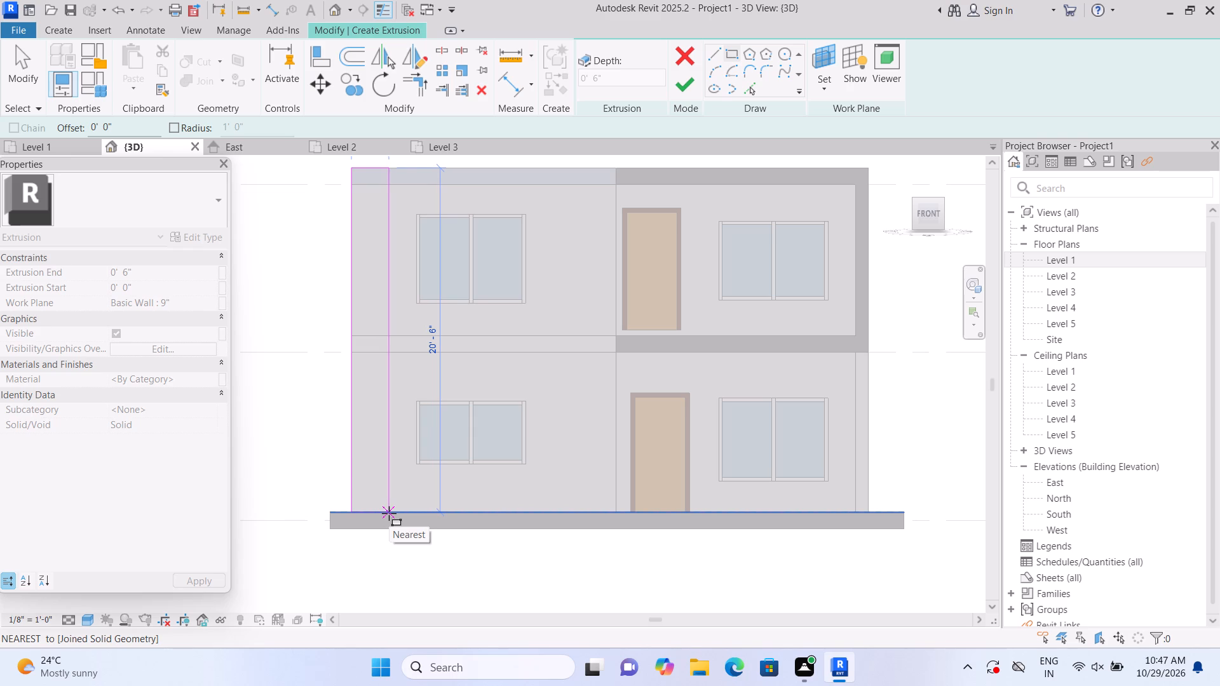
pyautogui.click(389, 513)
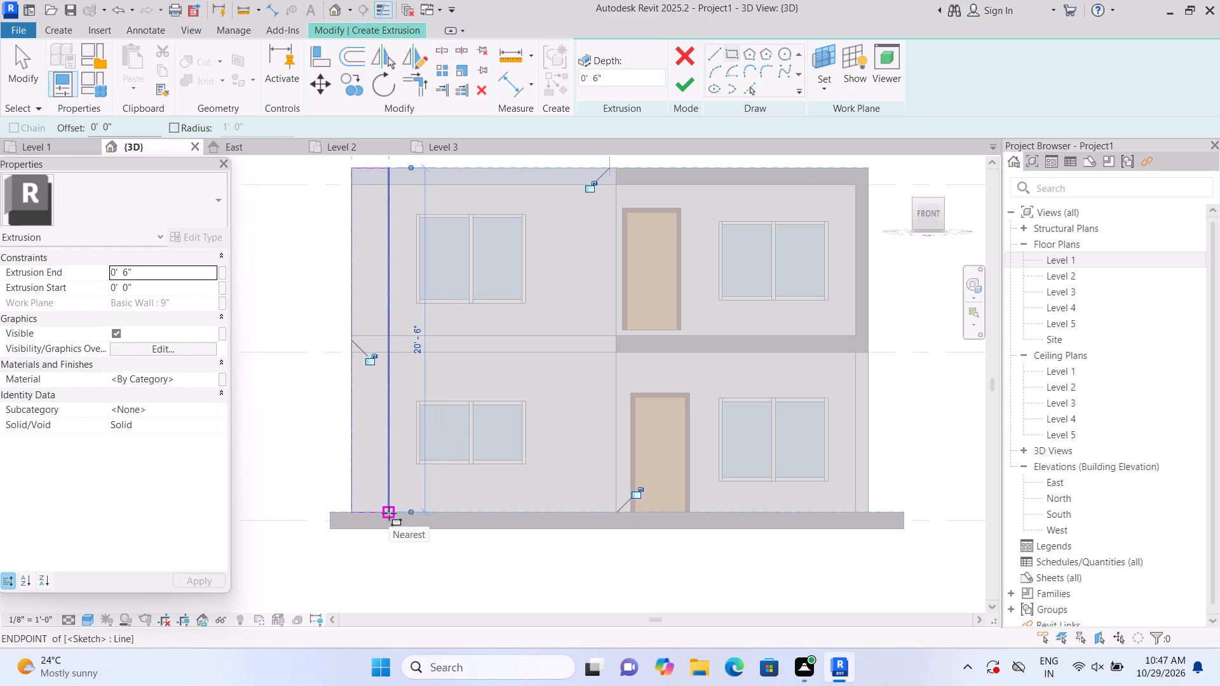
pyautogui.scroll(-4, 389, 513)
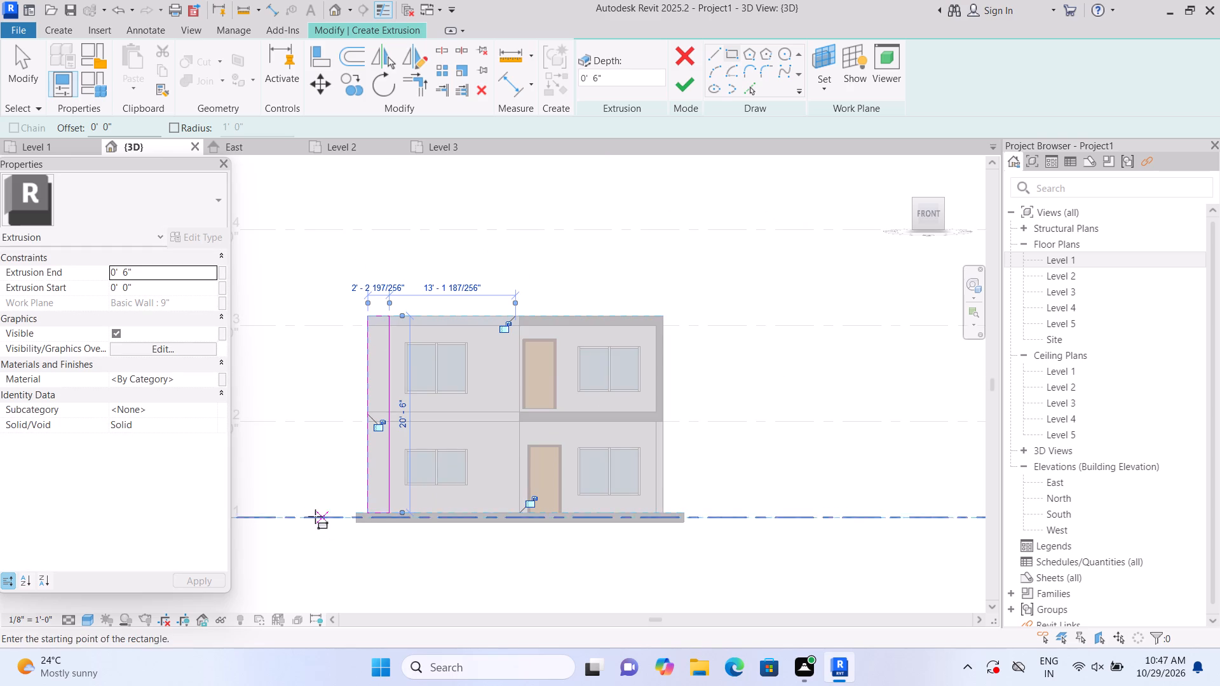
pyautogui.click(689, 83)
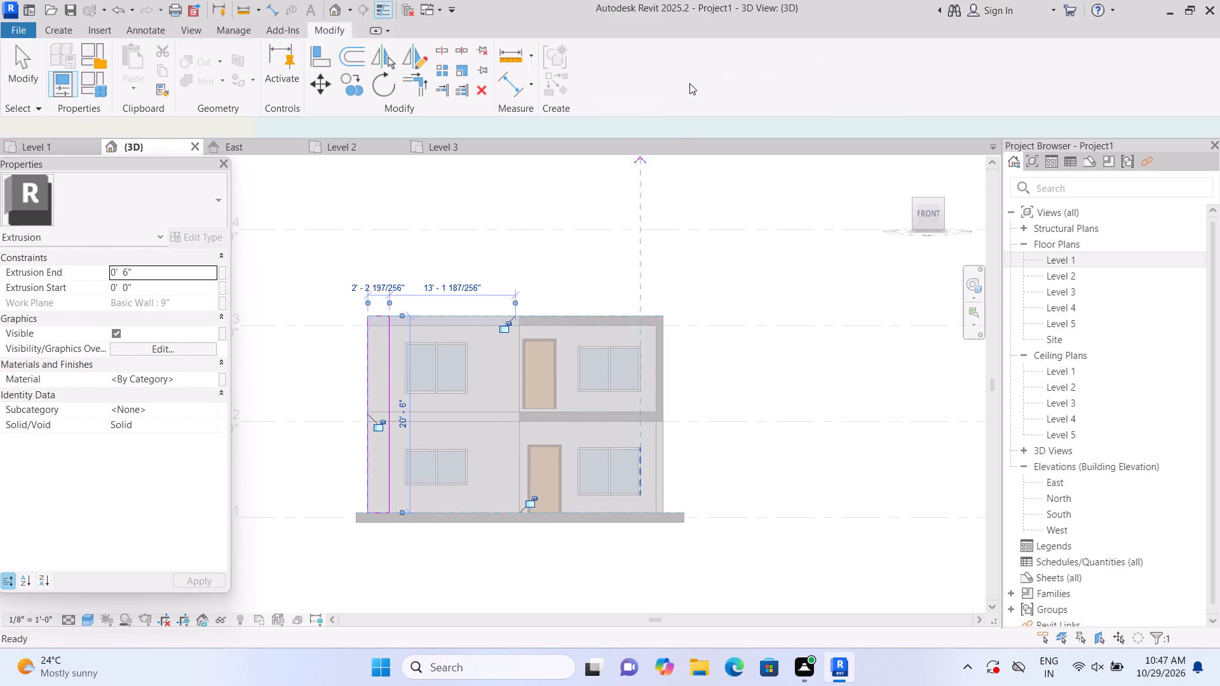
# Set the new vertical strip's extrusion end to 1' 0".
pyautogui.click(904, 166)
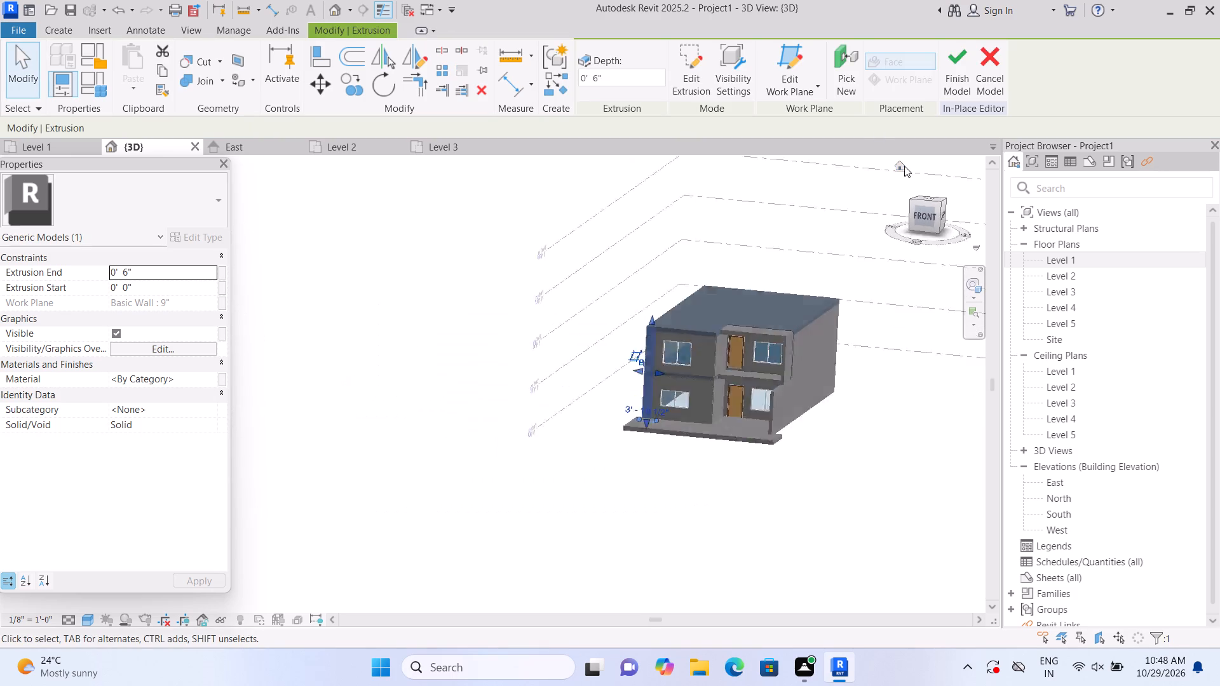
pyautogui.scroll(9, 325, 438)
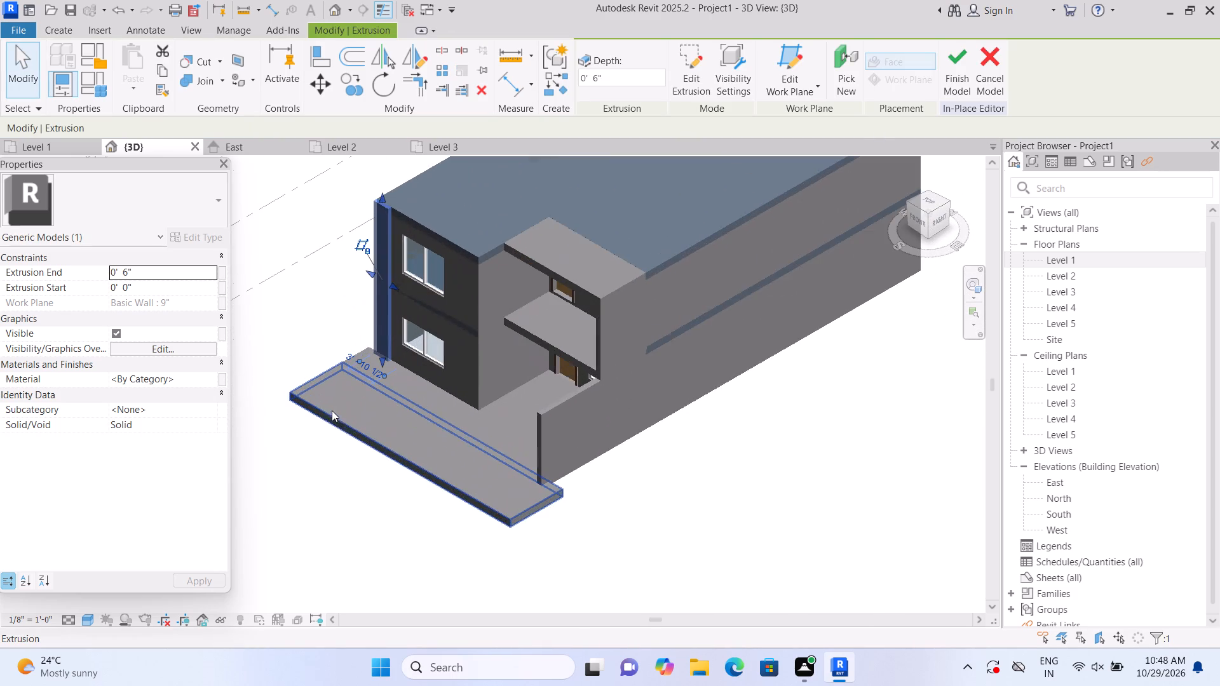
pyautogui.scroll(1, 348, 454)
pyautogui.moveTo(351, 456); pyautogui.dragTo(374, 489, button='middle')
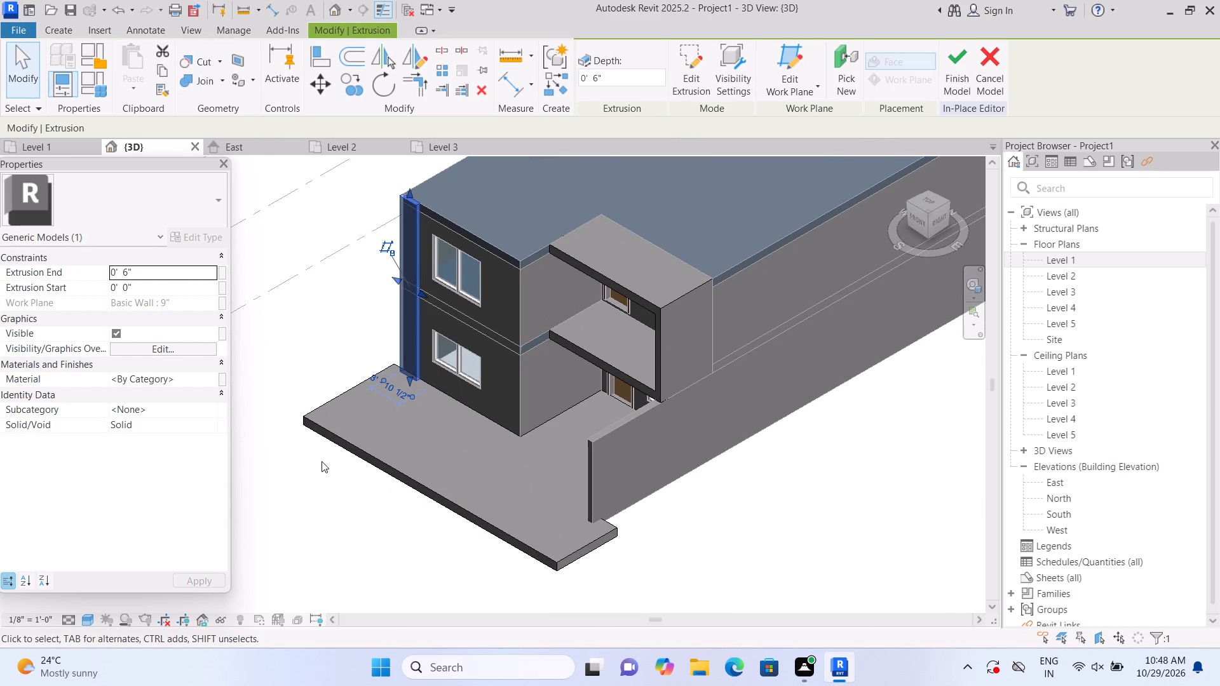
pyautogui.click(191, 266)
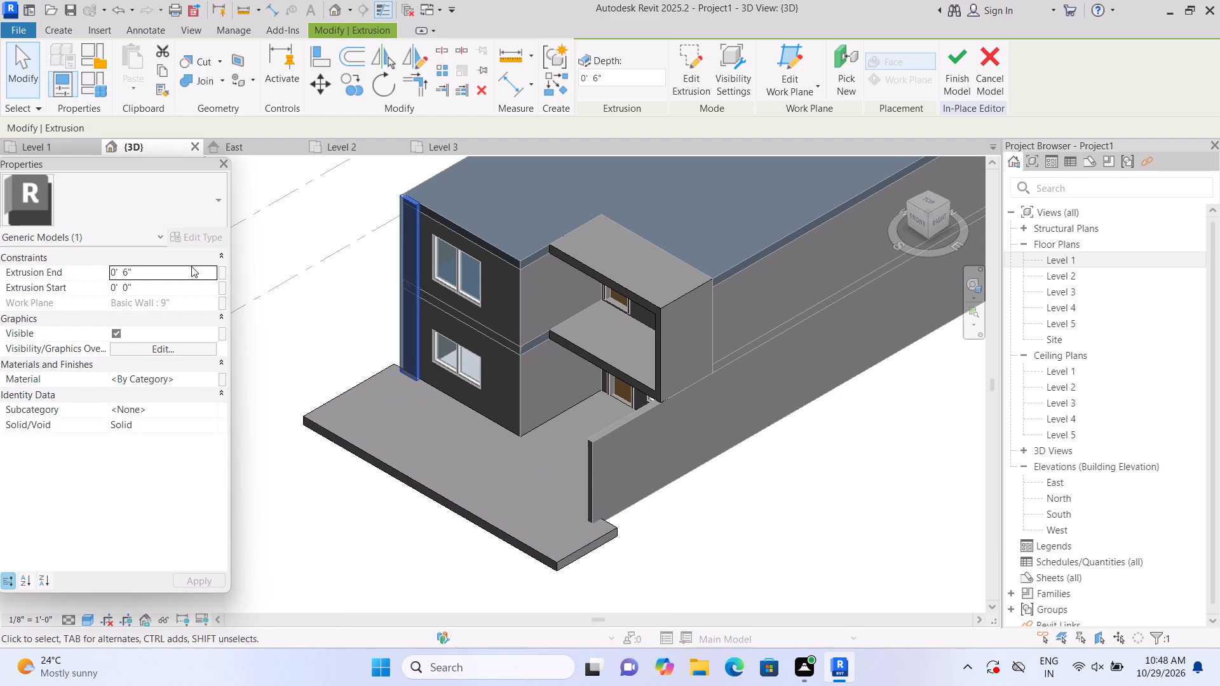
pyautogui.press('BackSpace')
pyautogui.write("1'")
pyautogui.press('Return')
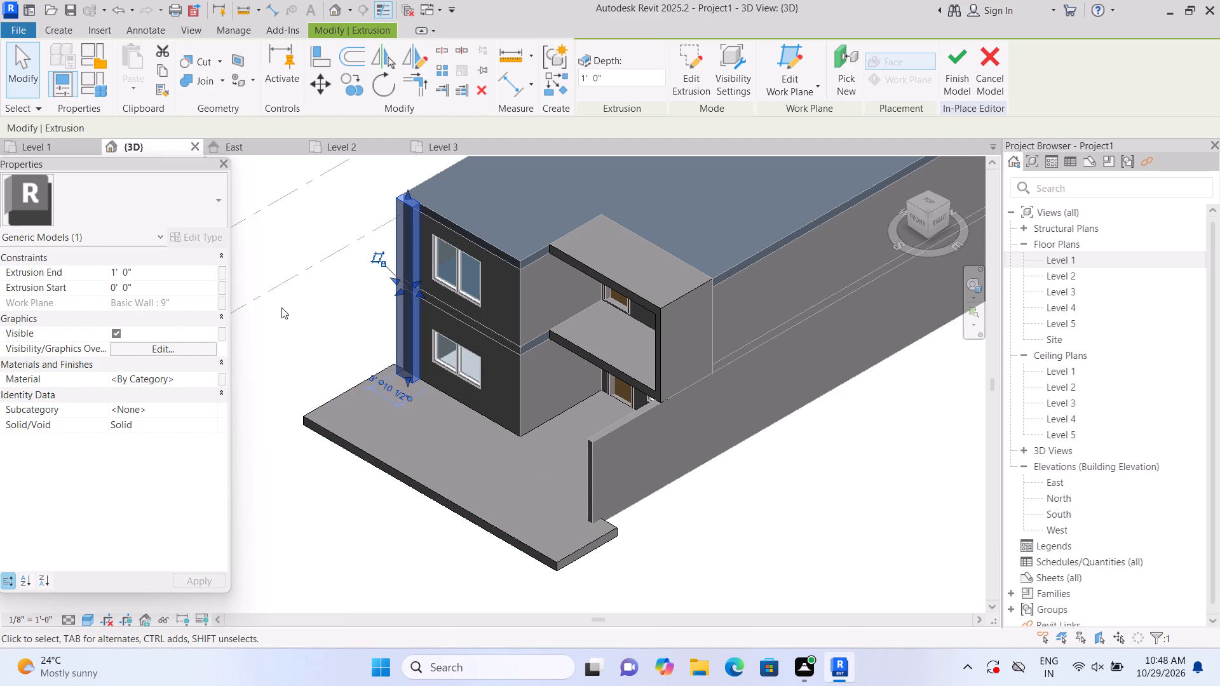
pyautogui.click(281, 307)
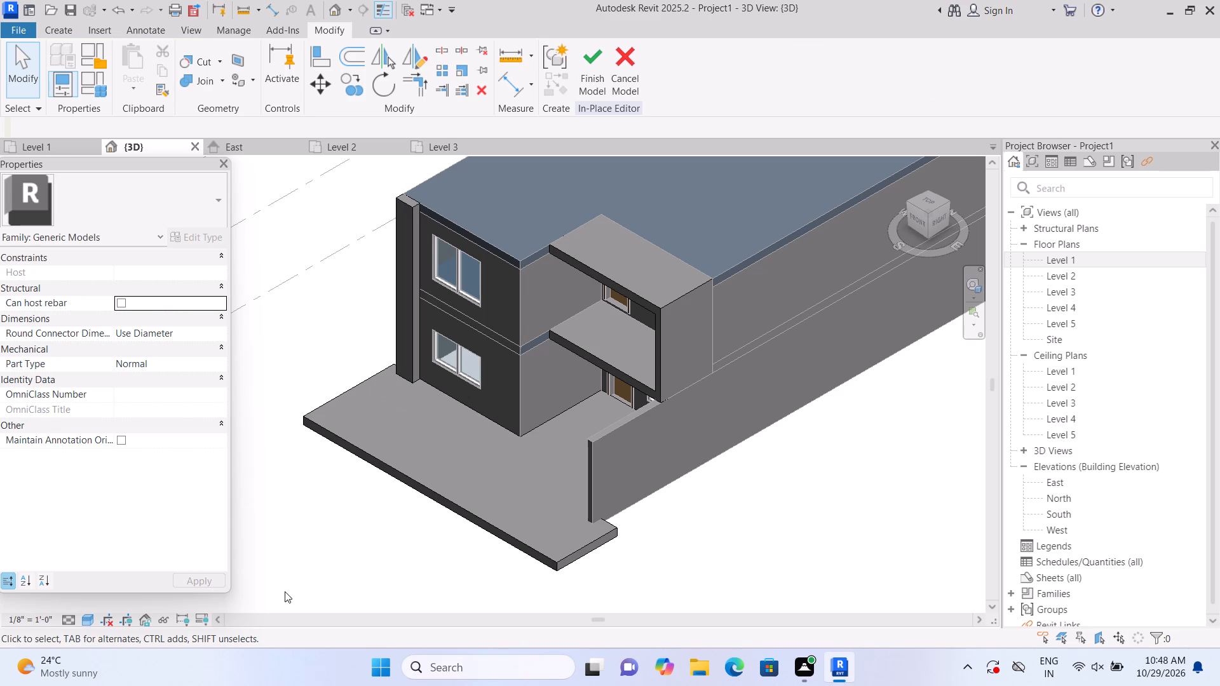
# Examine the new vertical strip from the front, the side and above, including where its top meets the roof edge.
pyautogui.keyDown('shift'); pyautogui.moveTo(792, 508); pyautogui.dragTo(681, 510, button='middle'); pyautogui.keyUp('shift')
pyautogui.keyDown('shift'); pyautogui.middleClick(681, 510); pyautogui.keyUp('shift')
pyautogui.moveTo(780, 368); pyautogui.dragTo(512, 672, button='middle')
pyautogui.keyDown('shift'); pyautogui.moveTo(276, 447); pyautogui.dragTo(527, 433, button='middle'); pyautogui.keyUp('shift')
pyautogui.moveTo(522, 424); pyautogui.dragTo(536, 72, button='middle')
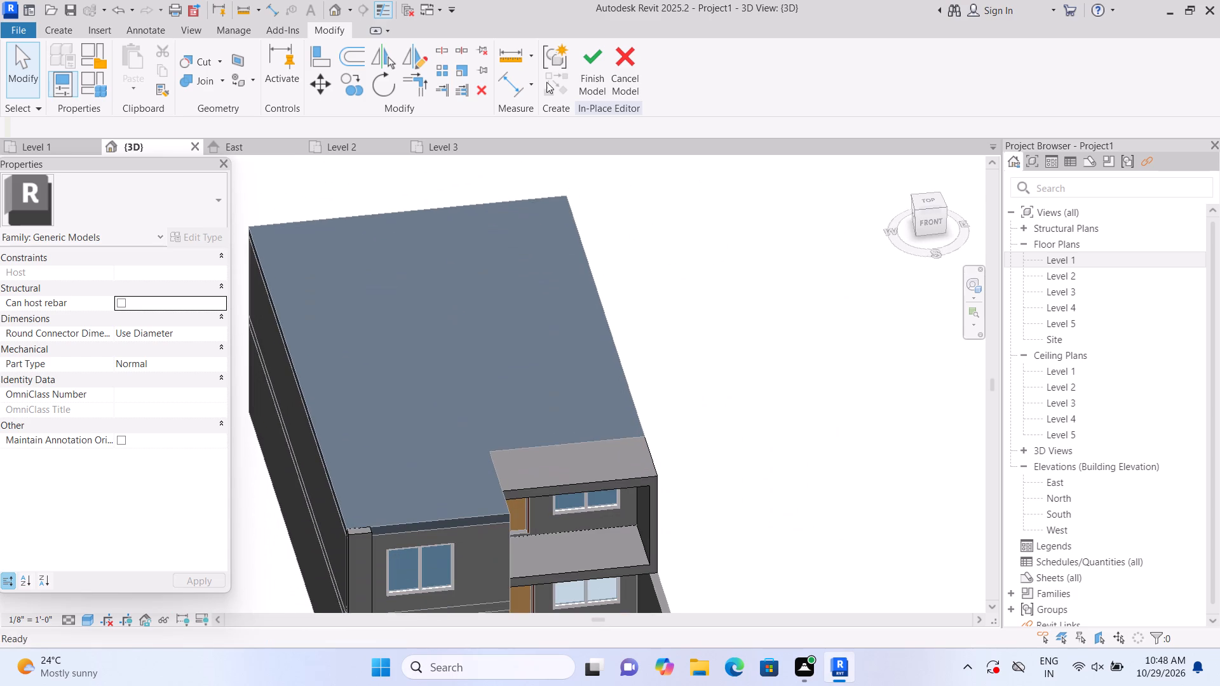
pyautogui.keyDown('shift'); pyautogui.moveTo(280, 587); pyautogui.dragTo(409, 559, button='middle'); pyautogui.keyUp('shift')
pyautogui.keyDown('shift'); pyautogui.moveTo(478, 551); pyautogui.dragTo(146, 347, button='middle'); pyautogui.keyUp('shift')
pyautogui.keyDown('shift'); pyautogui.moveTo(148, 347); pyautogui.dragTo(278, 410, button='middle'); pyautogui.keyUp('shift')
pyautogui.keyDown('shift'); pyautogui.scroll(1, 278, 410); pyautogui.keyUp('shift')
pyautogui.moveTo(278, 410); pyautogui.dragTo(555, 469, button='middle')
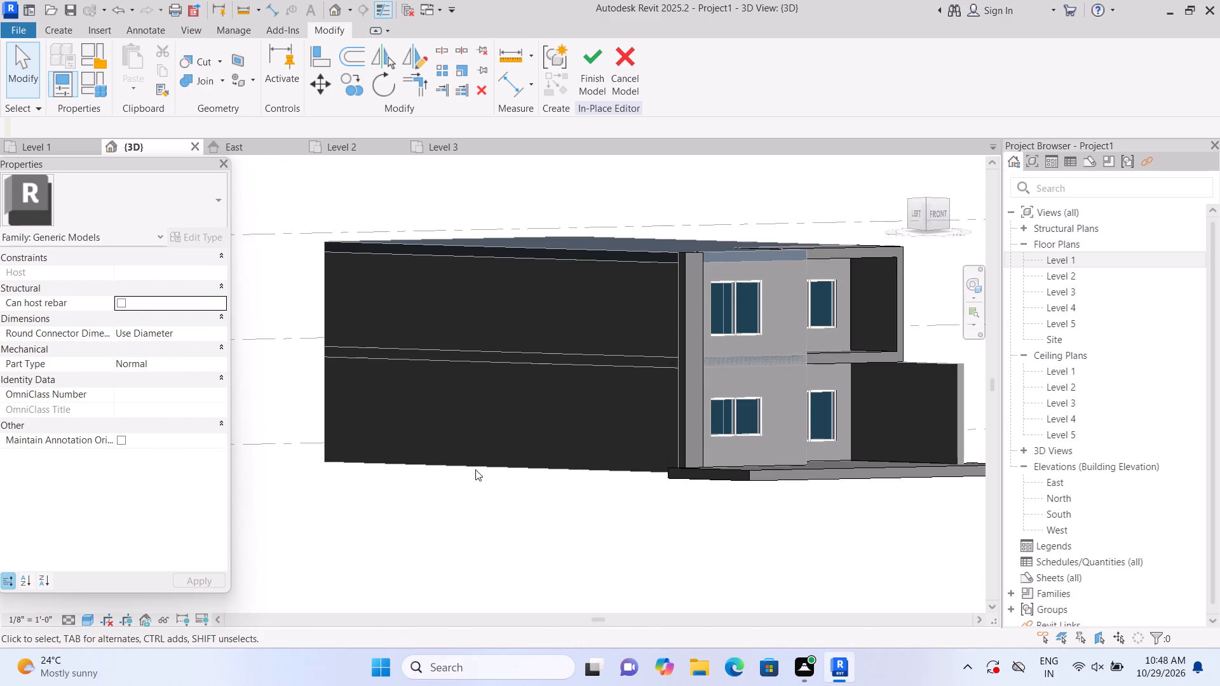
pyautogui.keyDown('shift'); pyautogui.moveTo(472, 471); pyautogui.dragTo(541, 530, button='middle'); pyautogui.keyUp('shift')
pyautogui.moveTo(599, 389); pyautogui.dragTo(171, 480, button='middle')
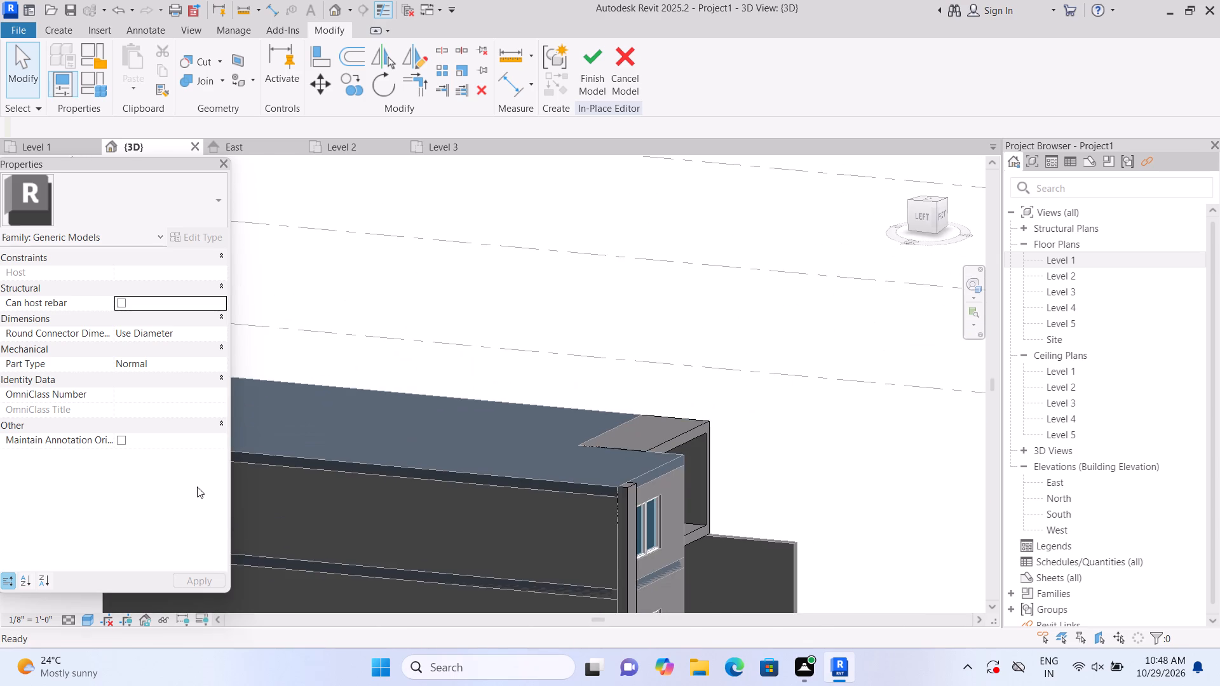
pyautogui.scroll(1, 419, 533)
pyautogui.moveTo(438, 543); pyautogui.dragTo(229, 439, button='middle')
pyautogui.scroll(1, 438, 543)
pyautogui.scroll(5, 301, 427)
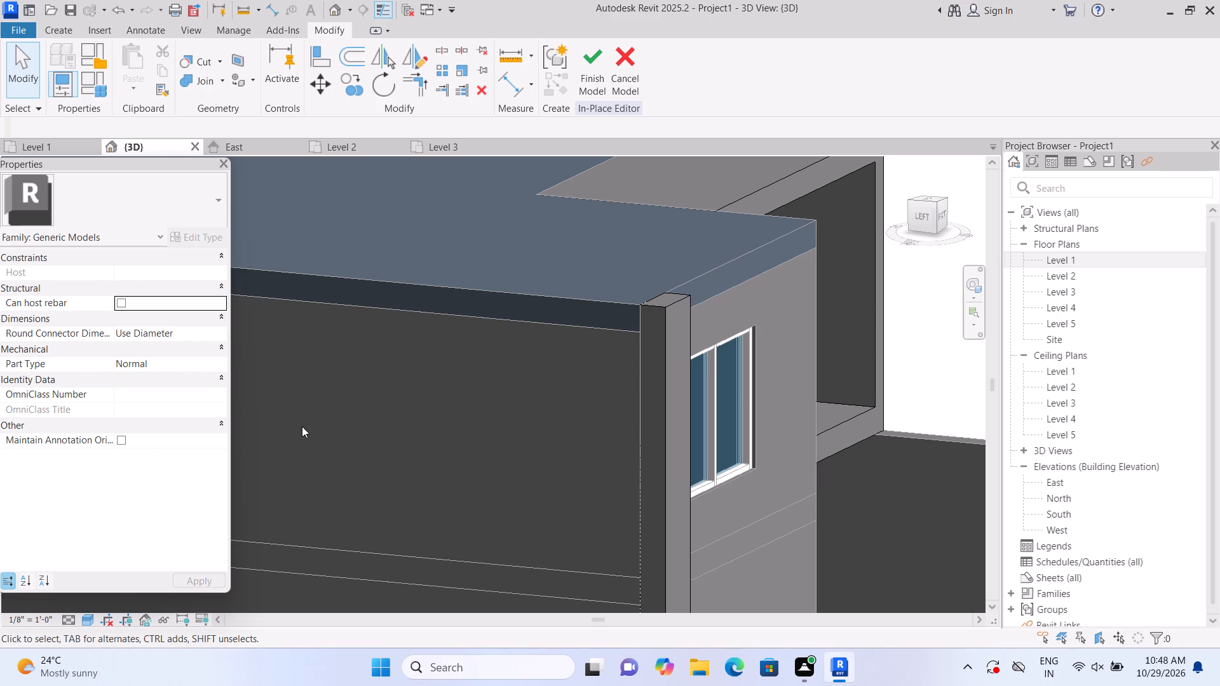
# View the house squarely from the front and start a new extrusion for the facade's top strip.
pyautogui.click(924, 214)
pyautogui.scroll(2, 482, 392)
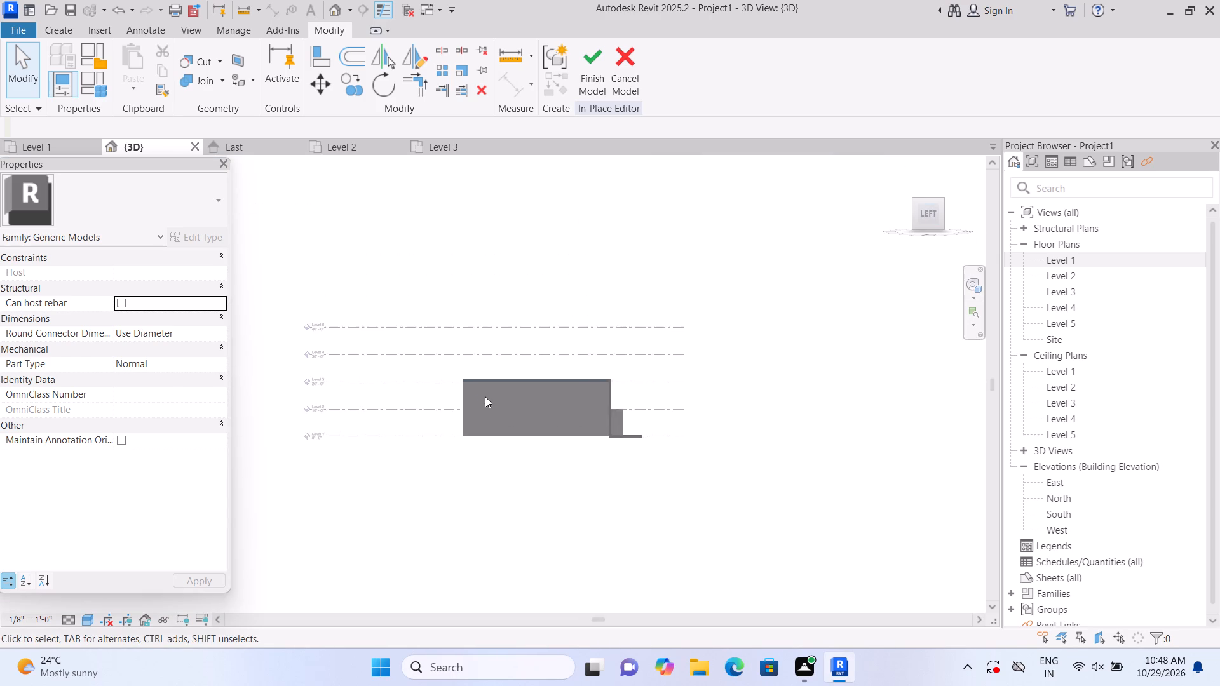
pyautogui.scroll(2, 485, 396)
pyautogui.click(921, 209)
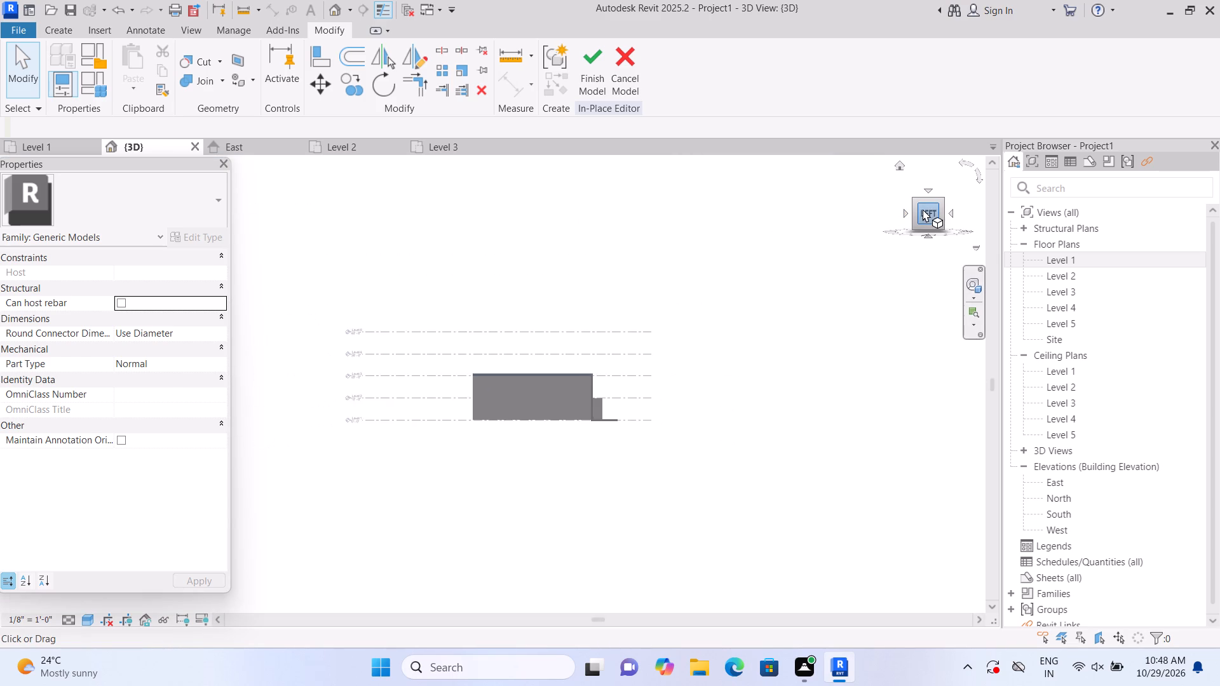
pyautogui.click(947, 210)
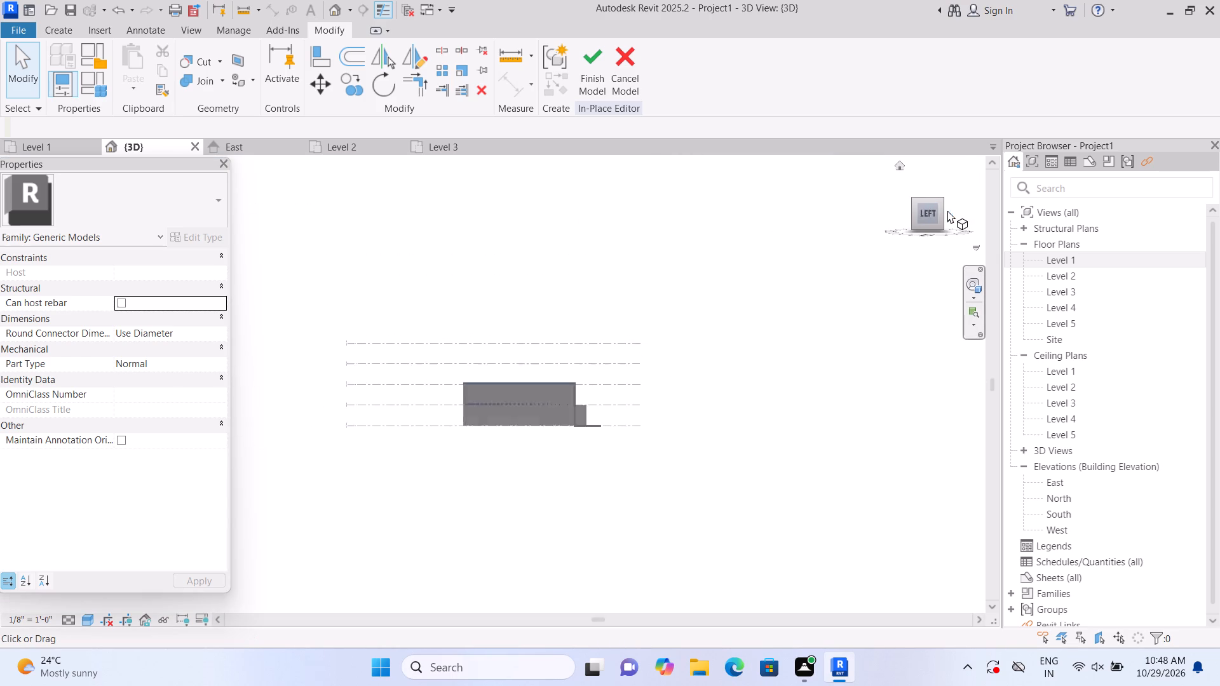
pyautogui.scroll(9, 335, 414)
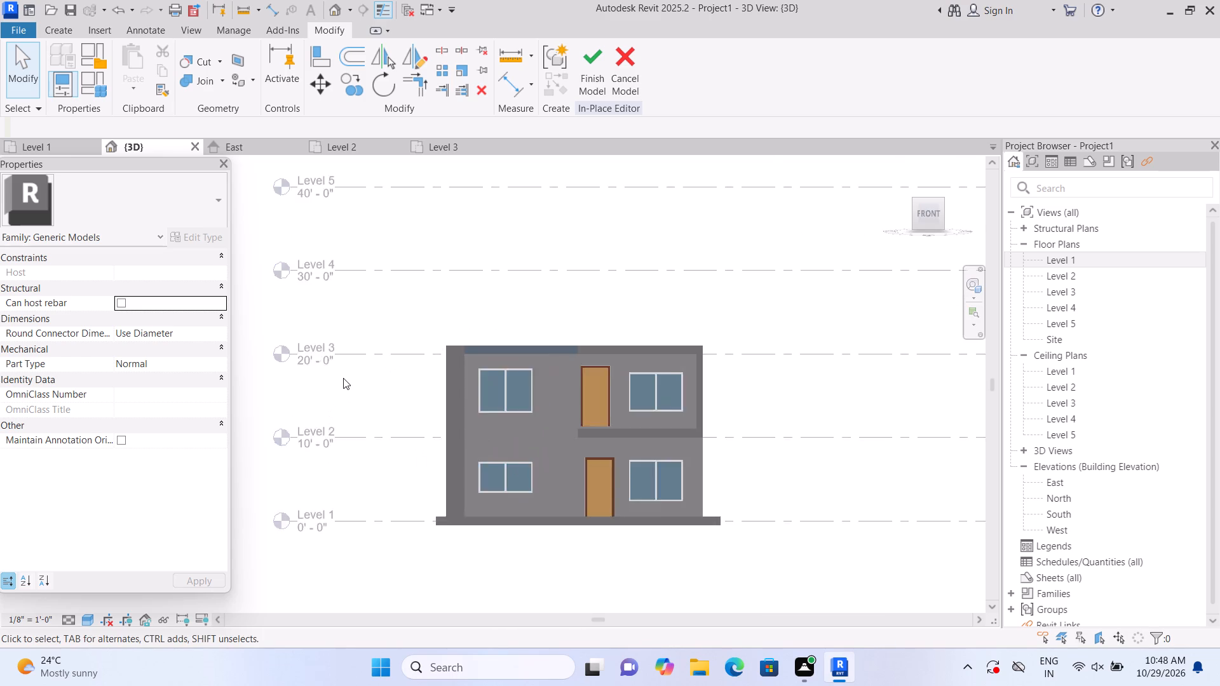
pyautogui.scroll(4, 343, 378)
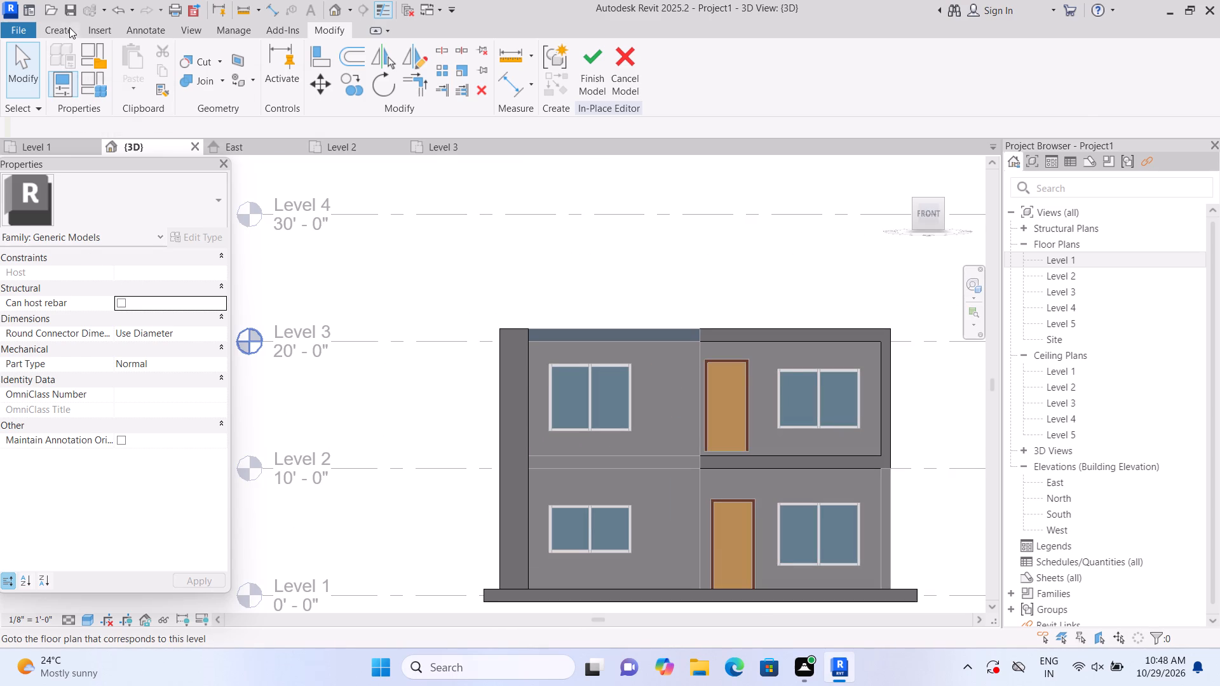
pyautogui.click(69, 27)
pyautogui.click(146, 73)
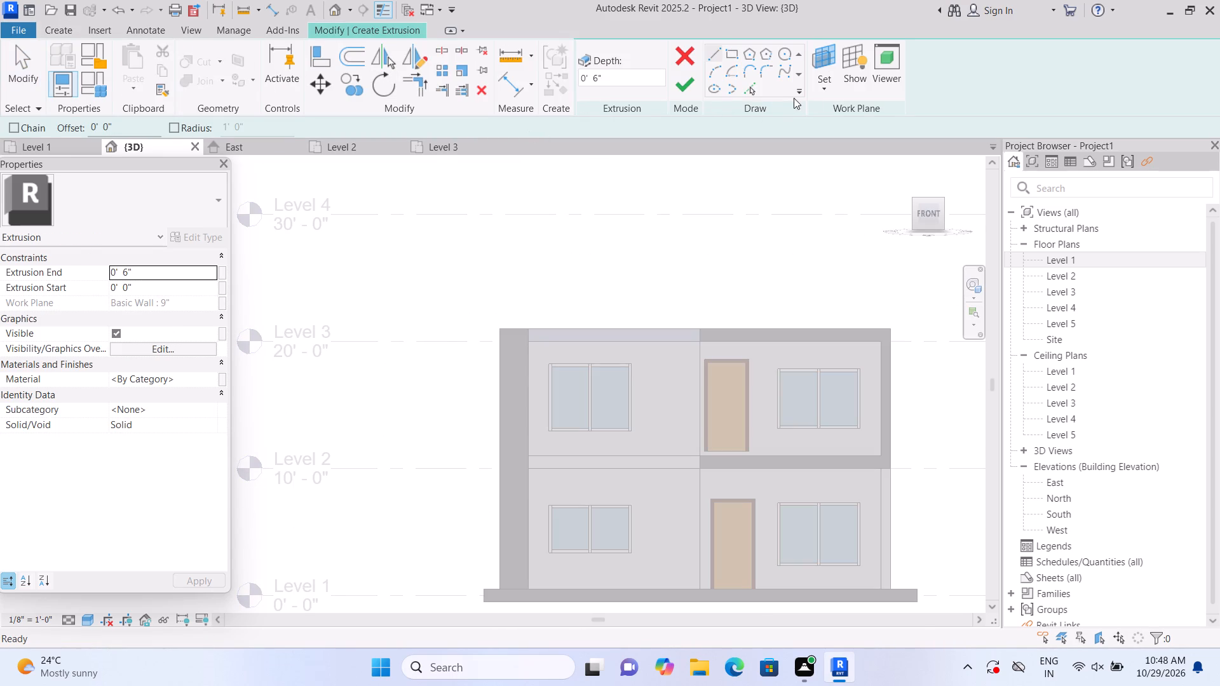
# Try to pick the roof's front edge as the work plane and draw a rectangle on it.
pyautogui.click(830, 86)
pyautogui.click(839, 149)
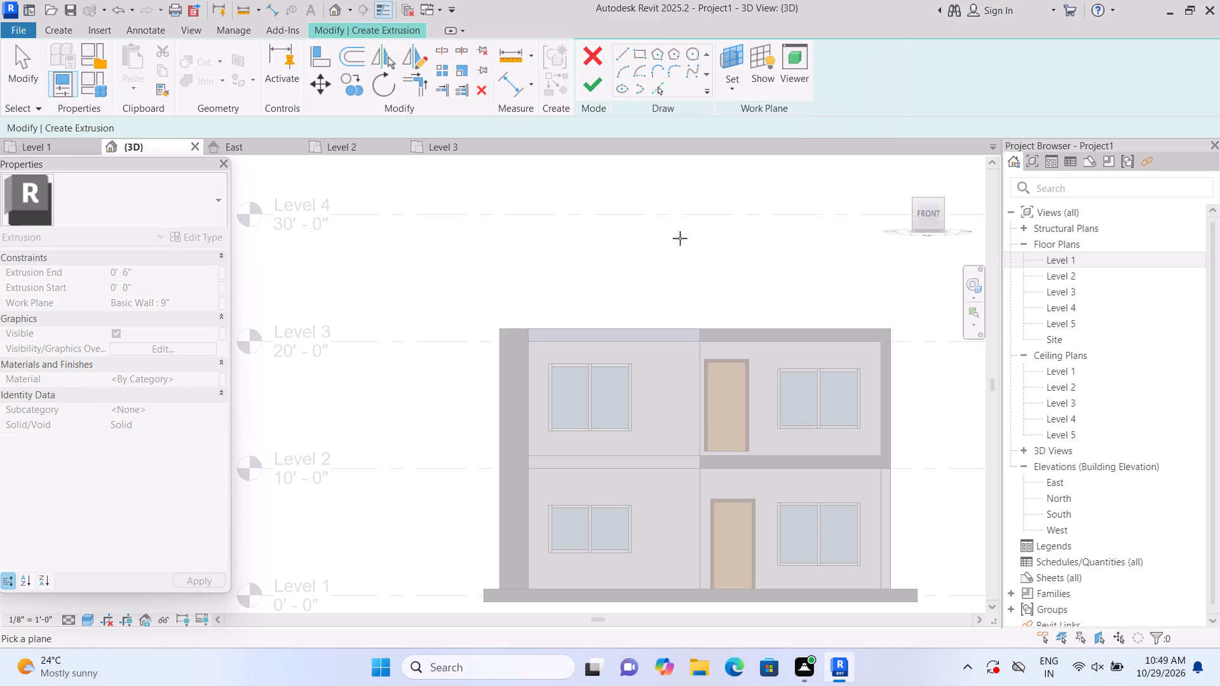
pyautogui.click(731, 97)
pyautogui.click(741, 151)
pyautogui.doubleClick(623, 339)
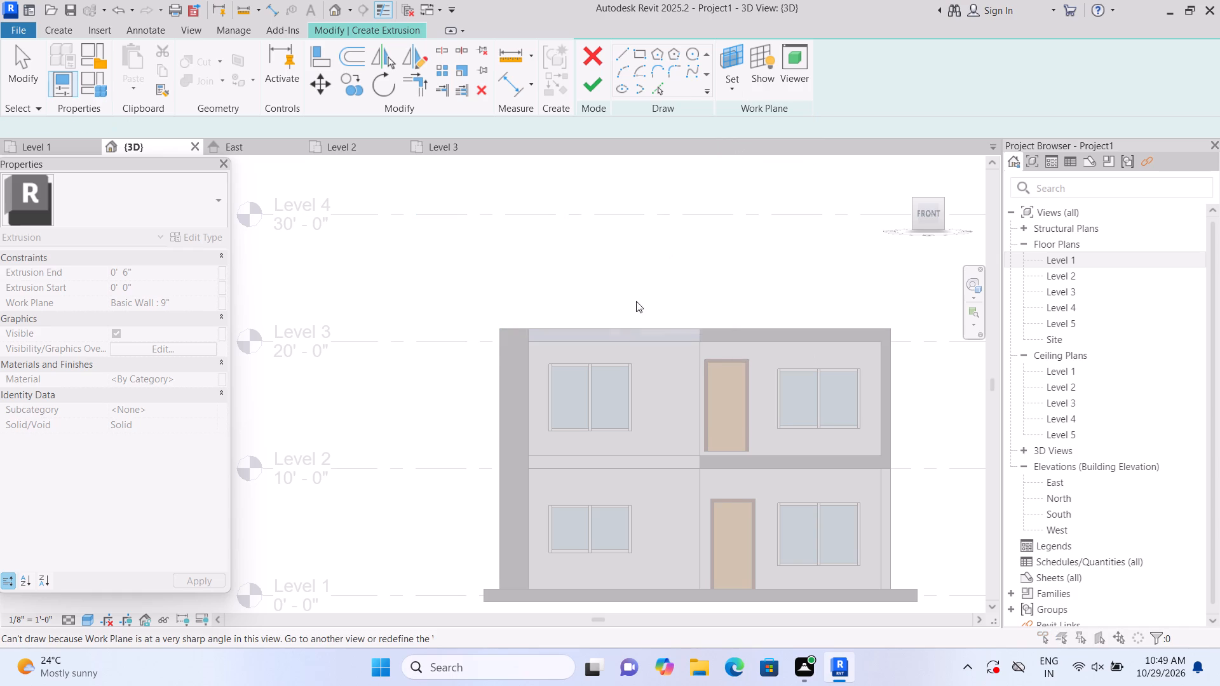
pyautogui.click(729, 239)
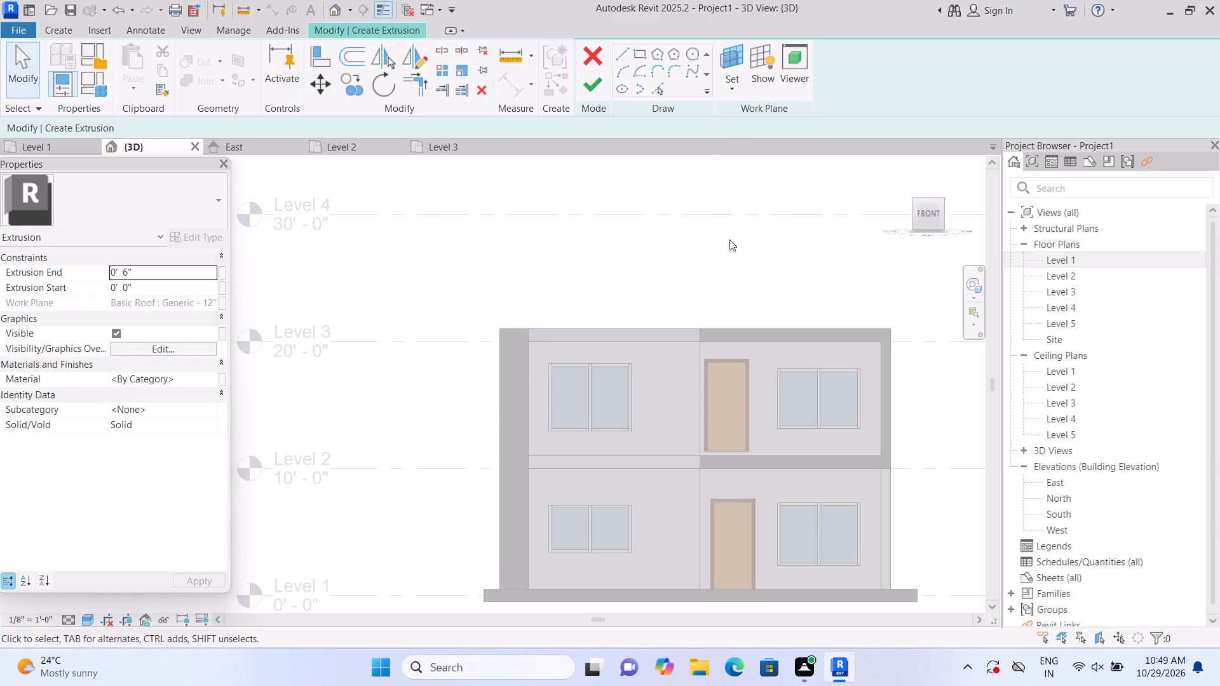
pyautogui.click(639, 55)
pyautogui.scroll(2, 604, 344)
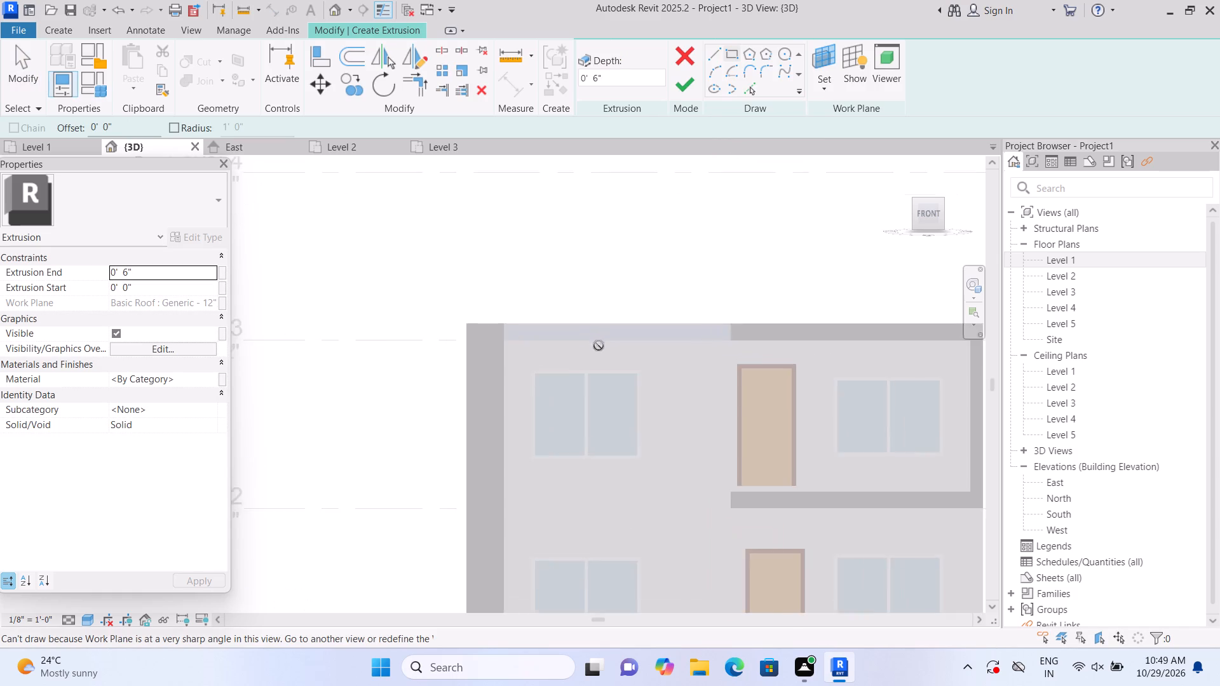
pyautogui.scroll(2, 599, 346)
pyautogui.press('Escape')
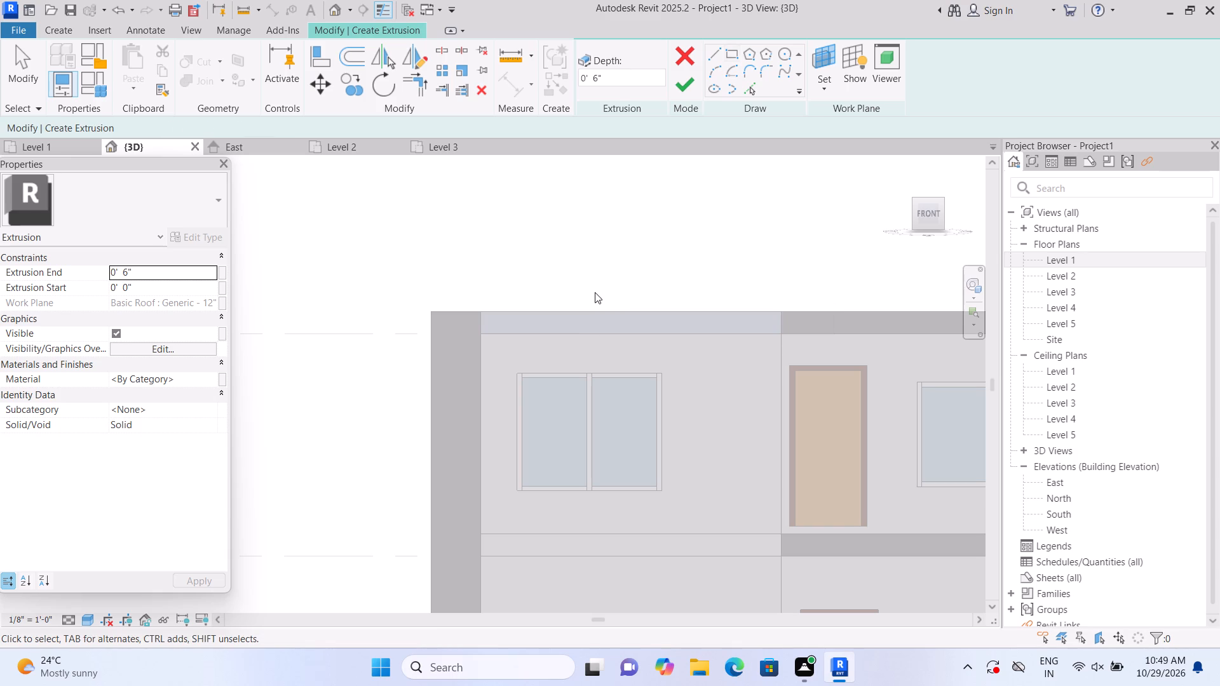
# On the roof's front edge face, sketch a rectangle about 13' 6" by 1' 0" from the vertical strip to the wall corner, and finish the extrusion.
pyautogui.click(730, 88)
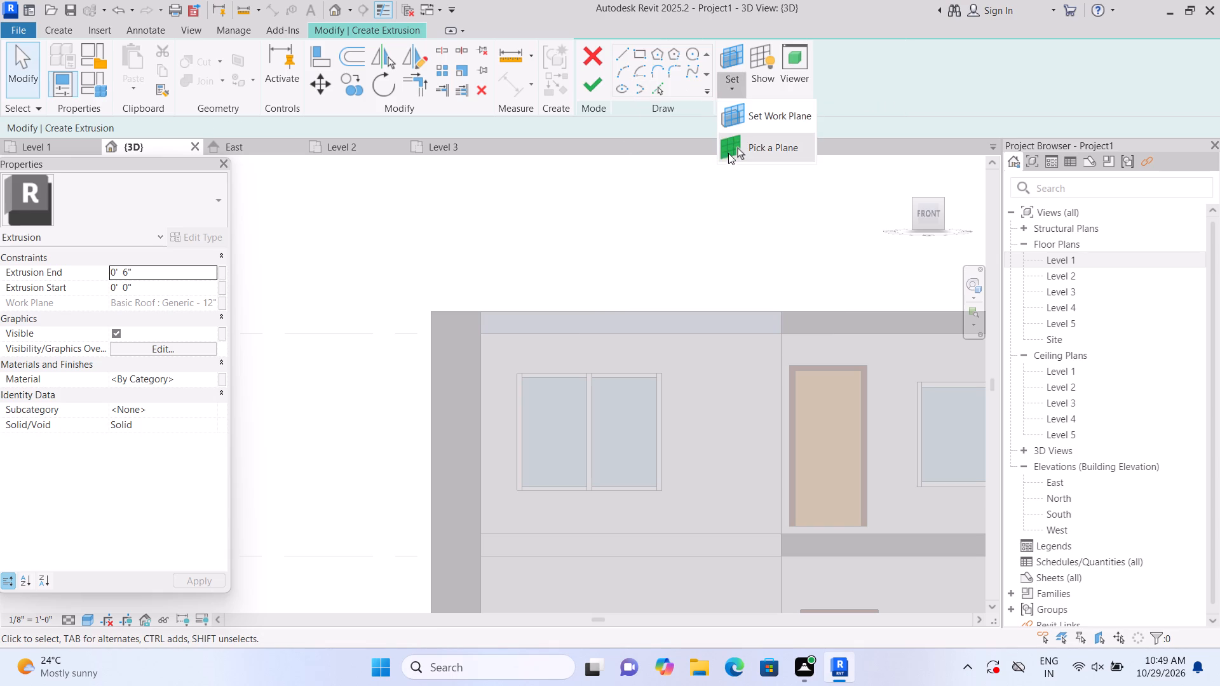
pyautogui.click(732, 156)
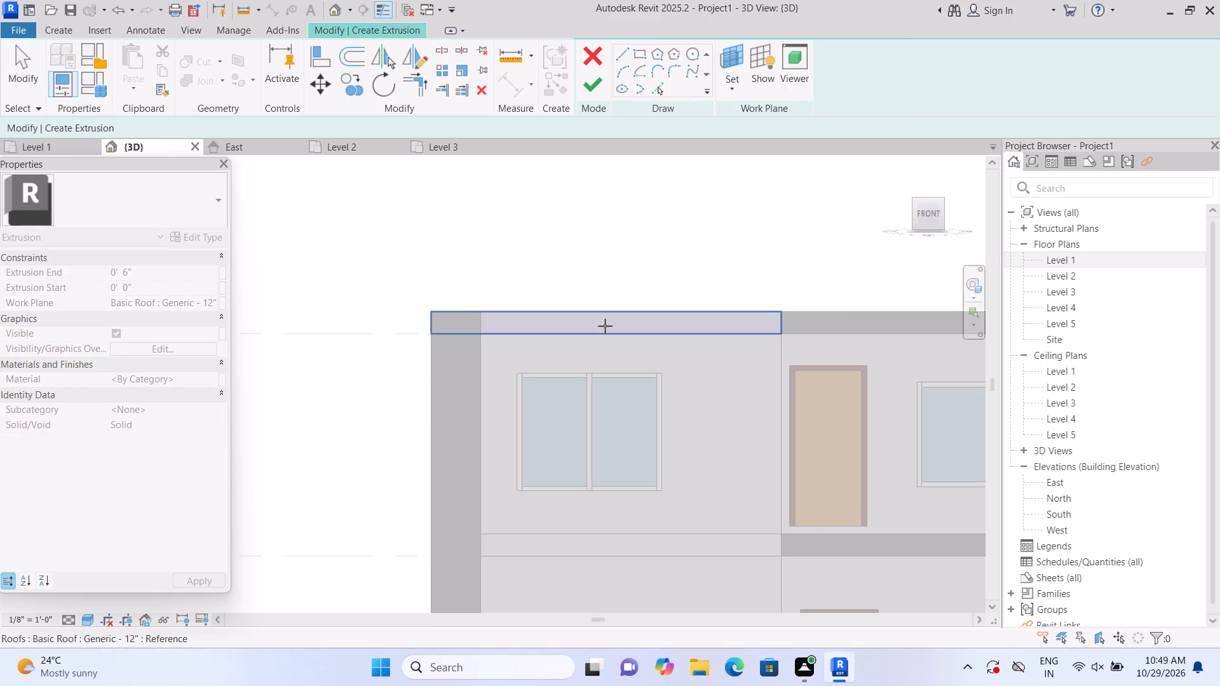
pyautogui.click(605, 326)
pyautogui.click(735, 59)
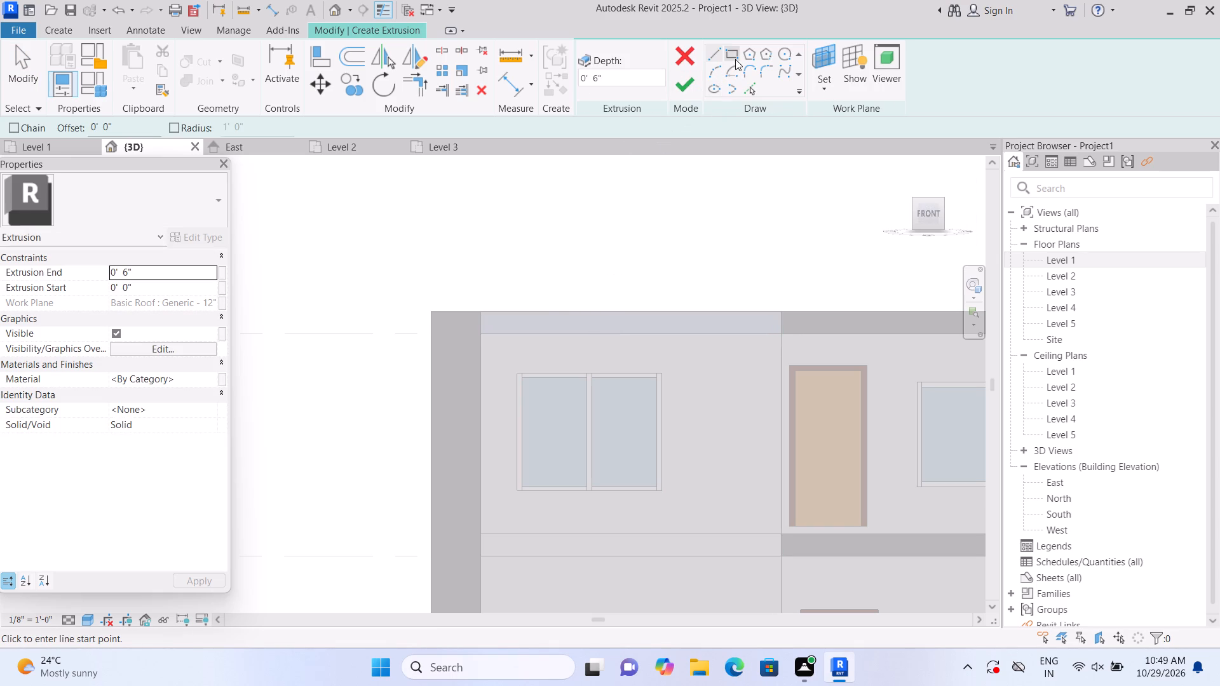
pyautogui.click(481, 309)
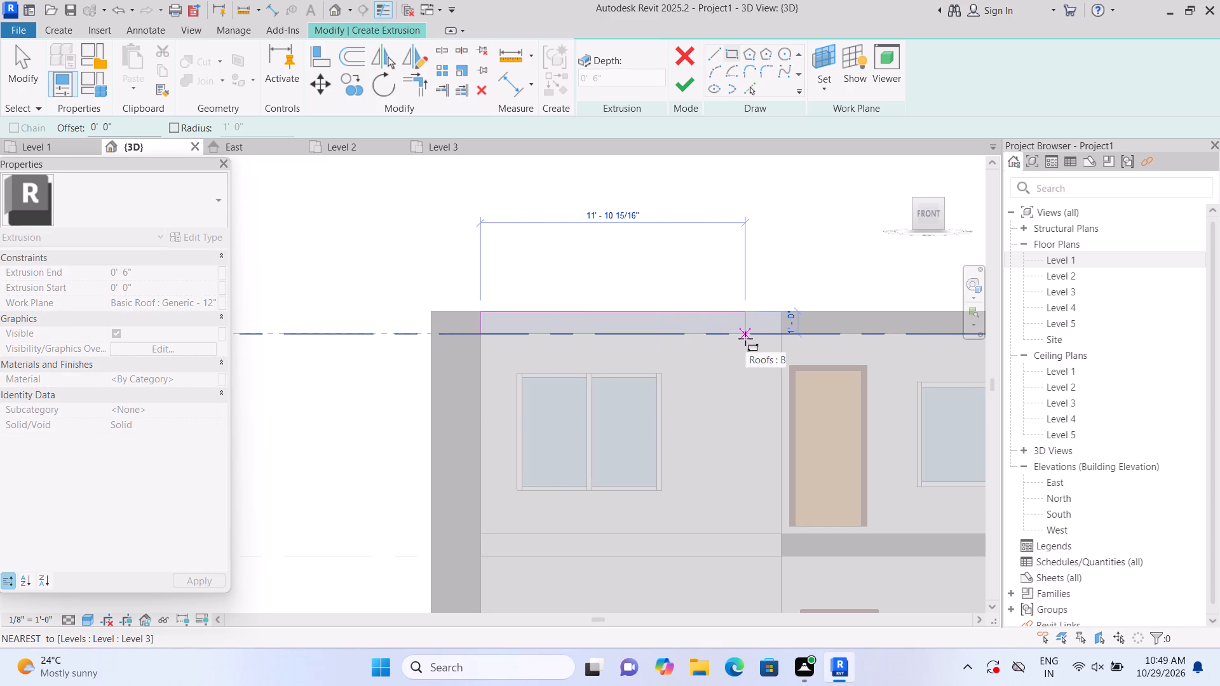
pyautogui.click(788, 327)
pyautogui.click(689, 88)
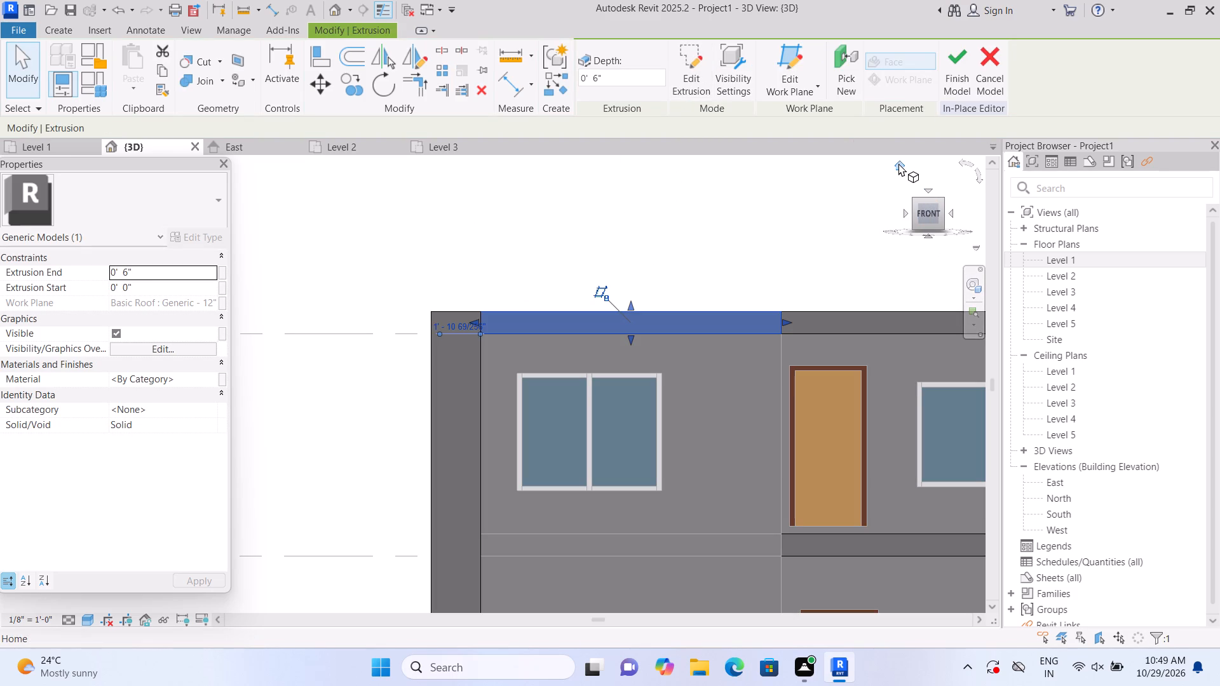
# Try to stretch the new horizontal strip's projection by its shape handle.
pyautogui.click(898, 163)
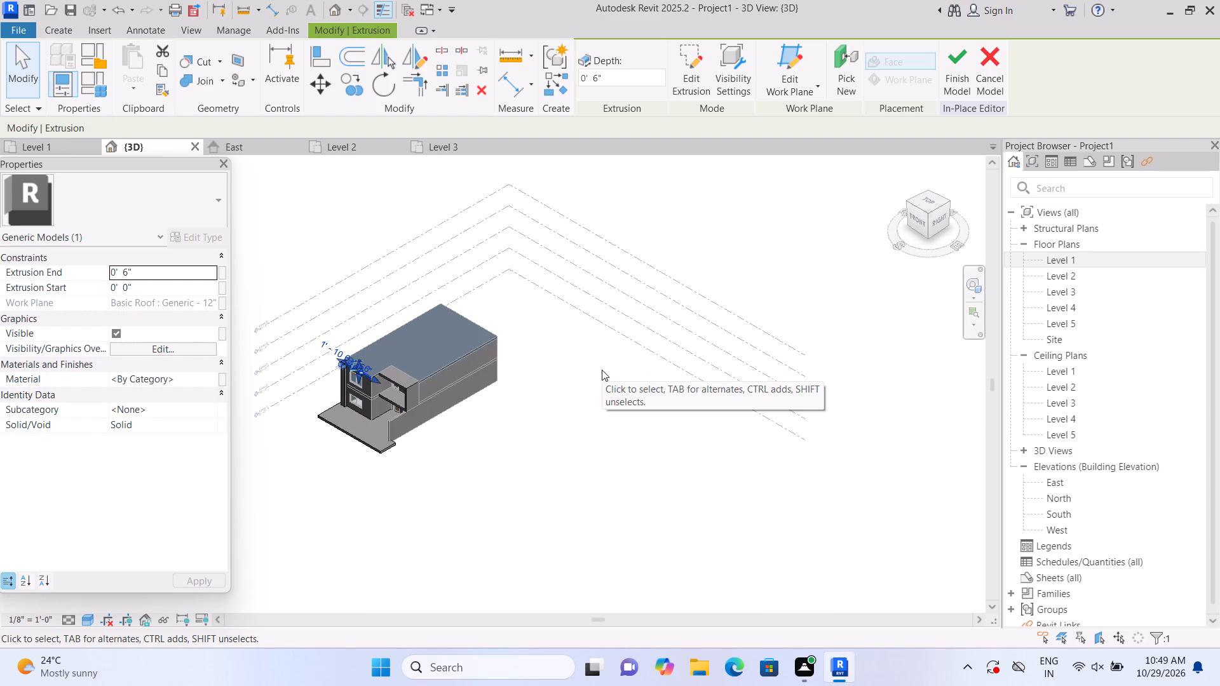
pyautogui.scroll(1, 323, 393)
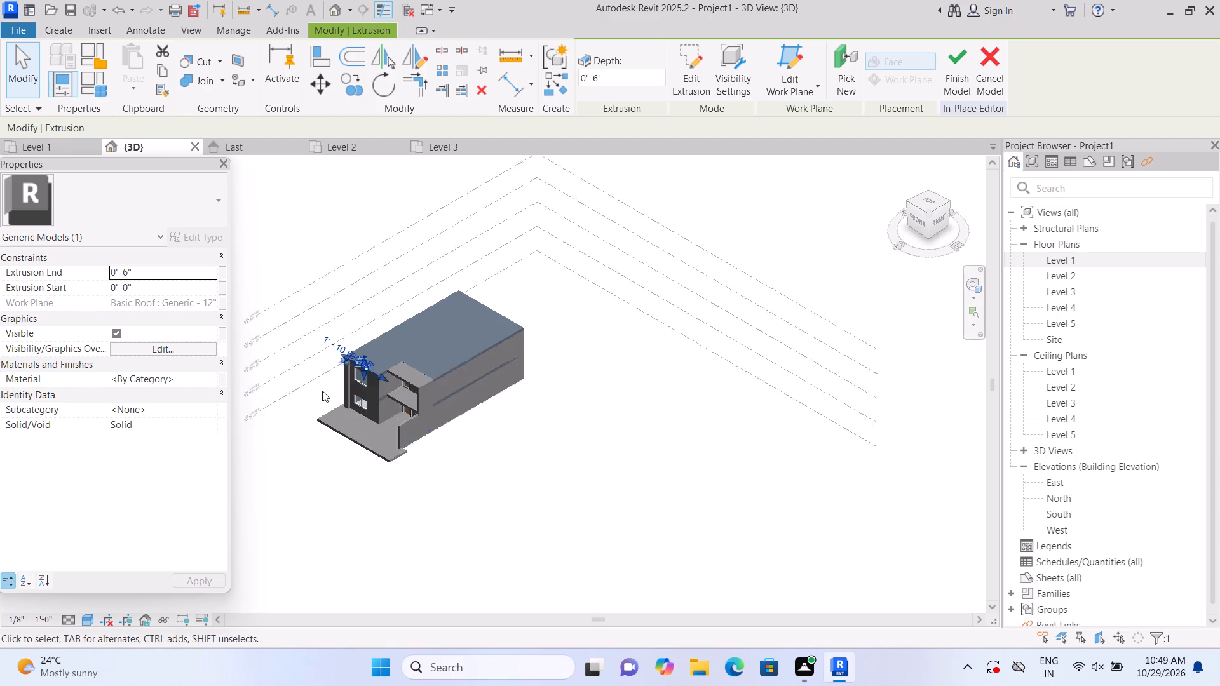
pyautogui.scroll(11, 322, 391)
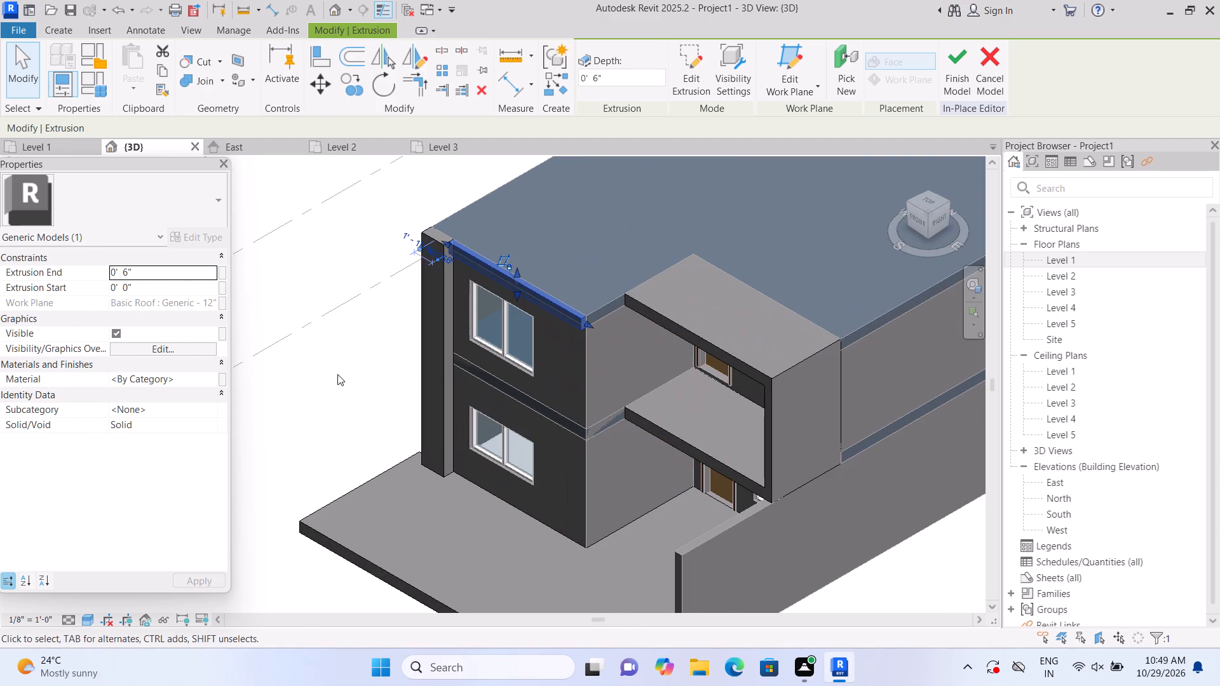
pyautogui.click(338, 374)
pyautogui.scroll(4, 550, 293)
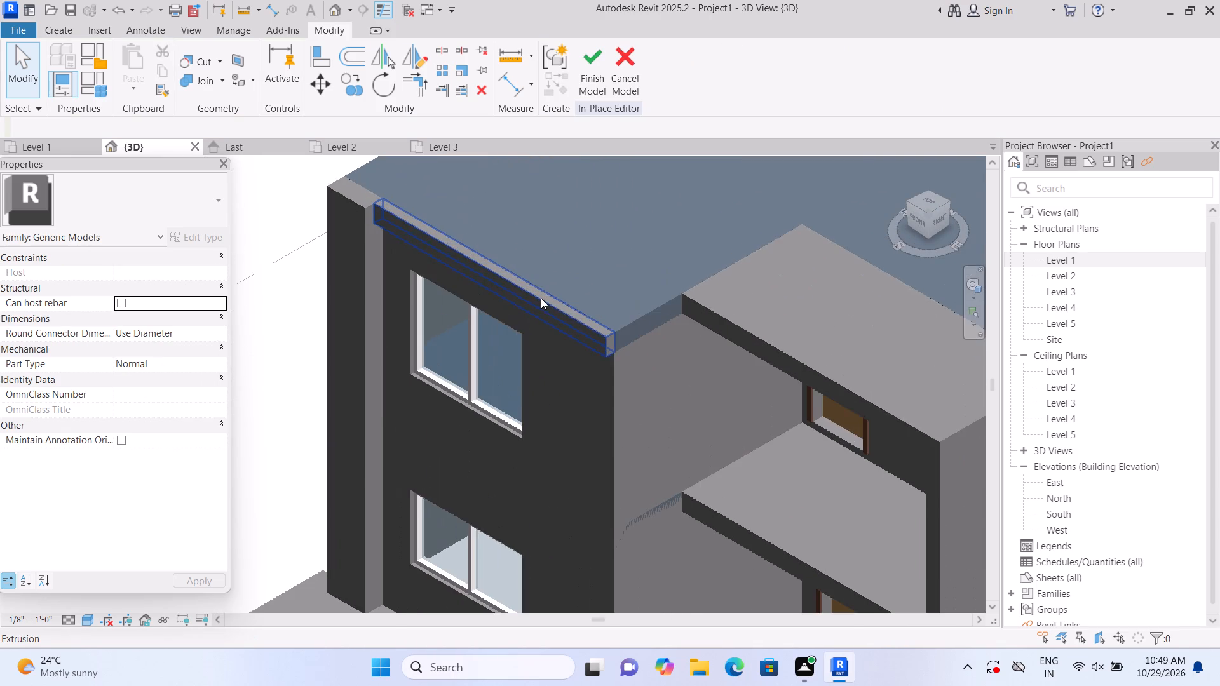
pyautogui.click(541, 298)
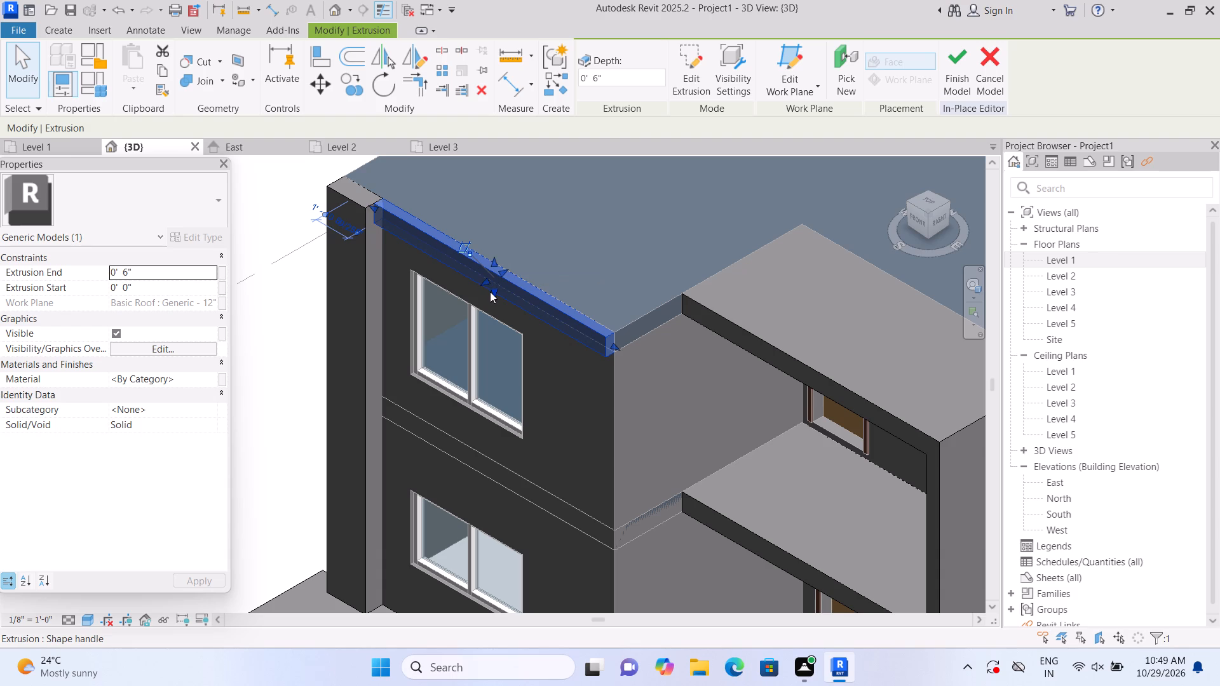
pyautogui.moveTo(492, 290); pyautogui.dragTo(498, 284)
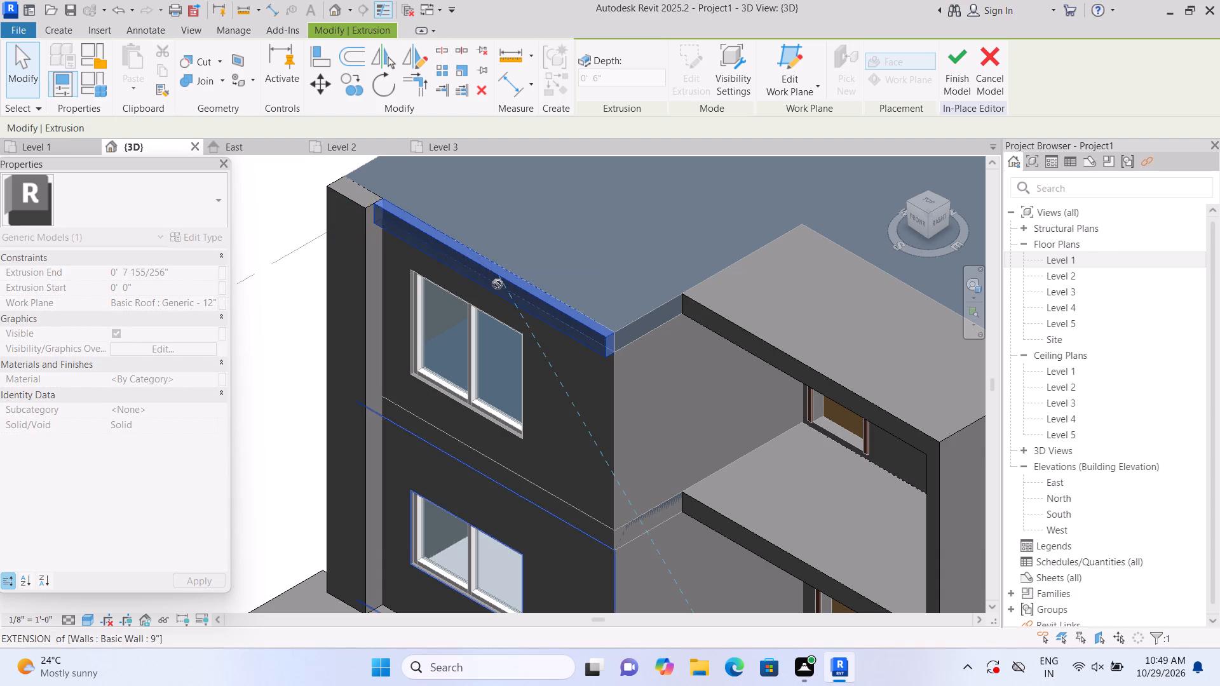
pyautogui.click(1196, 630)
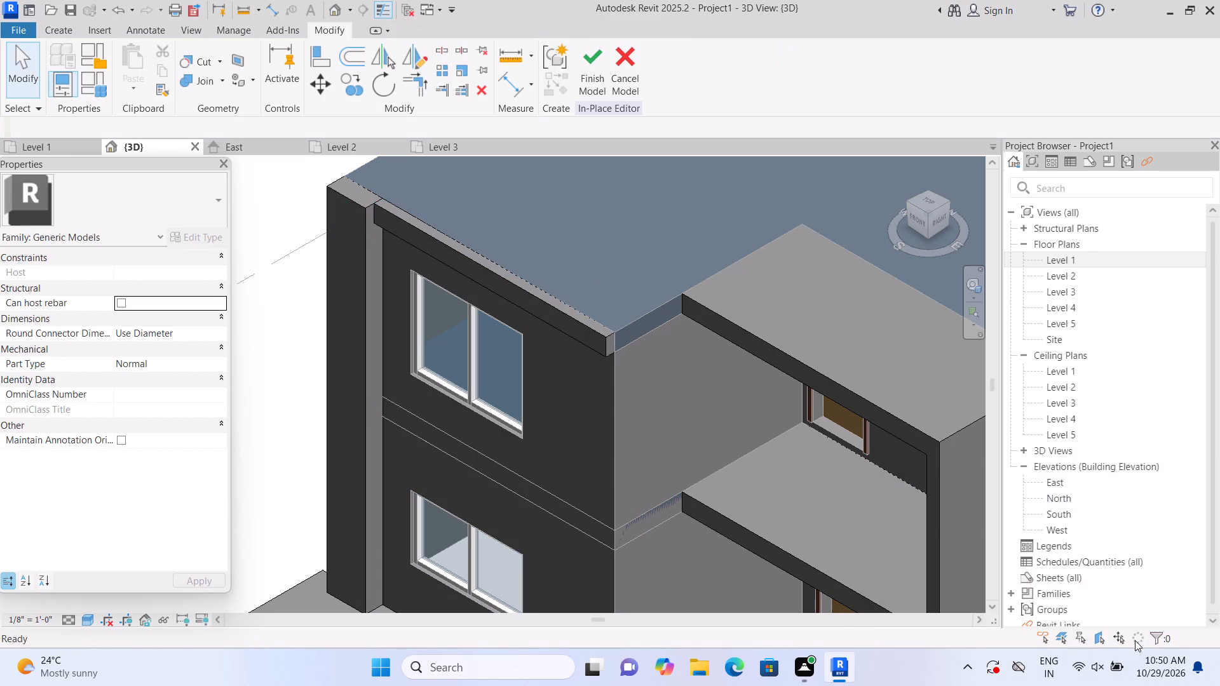
# Thin the horizontal roof-edge strip by raising its bottom edge to roughly half its height.
pyautogui.moveTo(693, 577); pyautogui.dragTo(691, 419, button='middle')
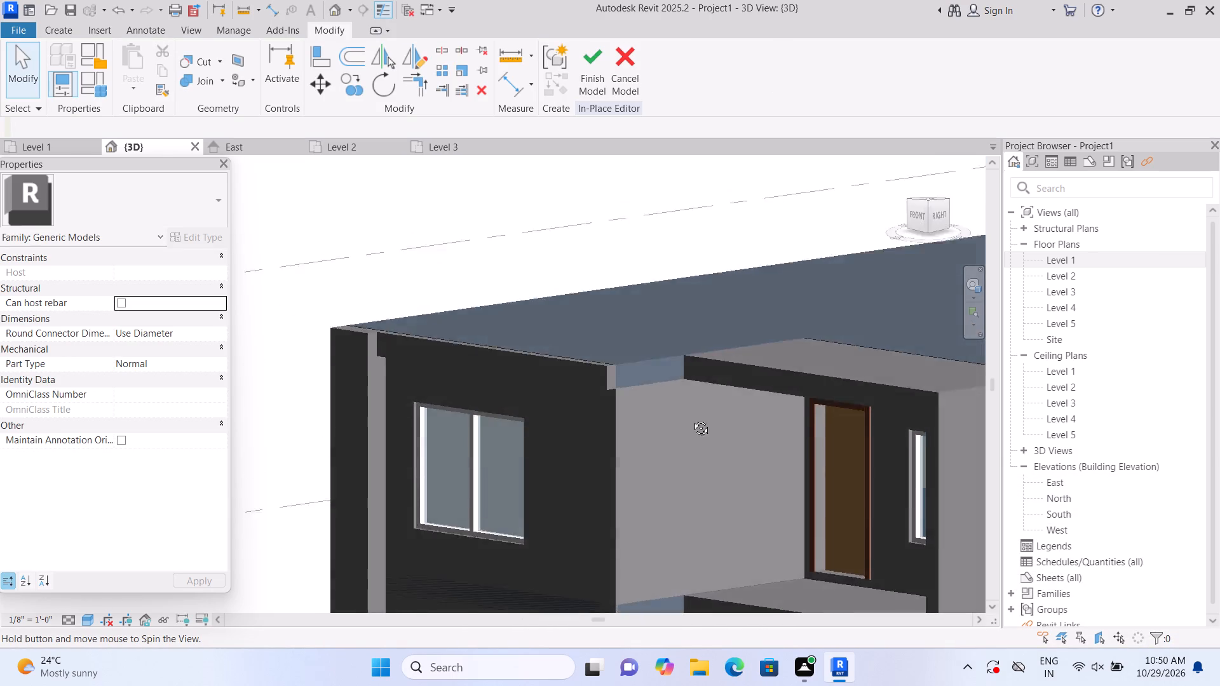
pyautogui.moveTo(691, 419); pyautogui.dragTo(696, 347, button='middle')
pyautogui.click(508, 403)
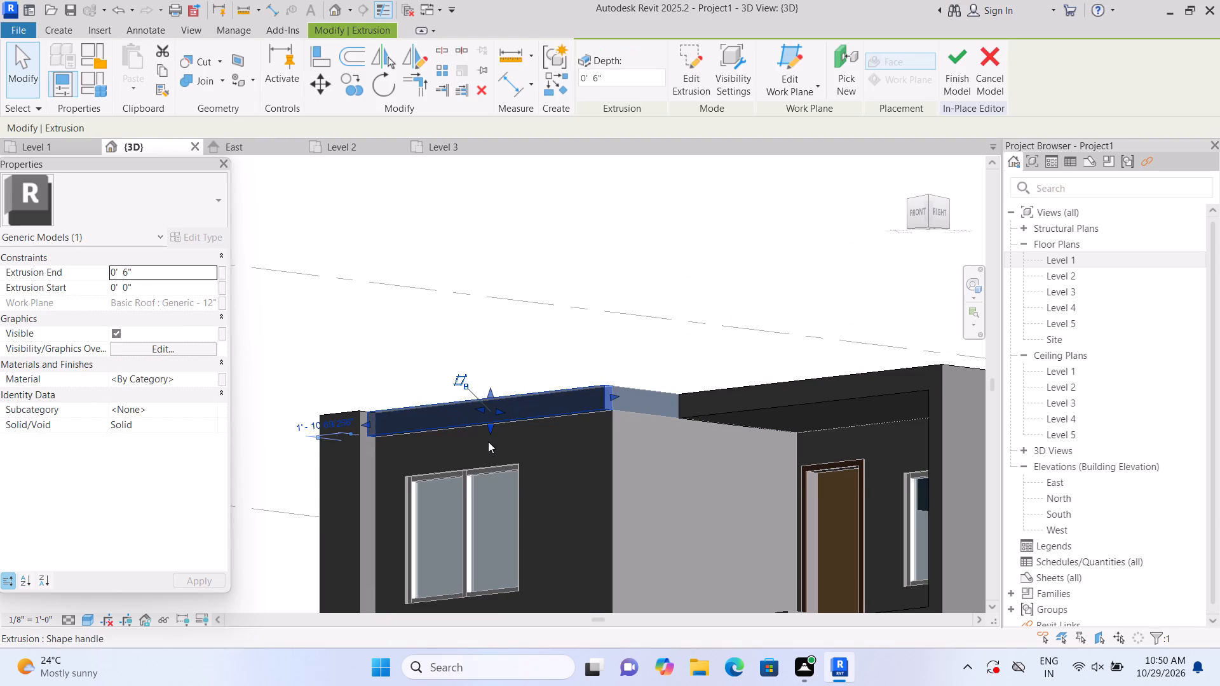
pyautogui.moveTo(489, 427); pyautogui.dragTo(491, 414)
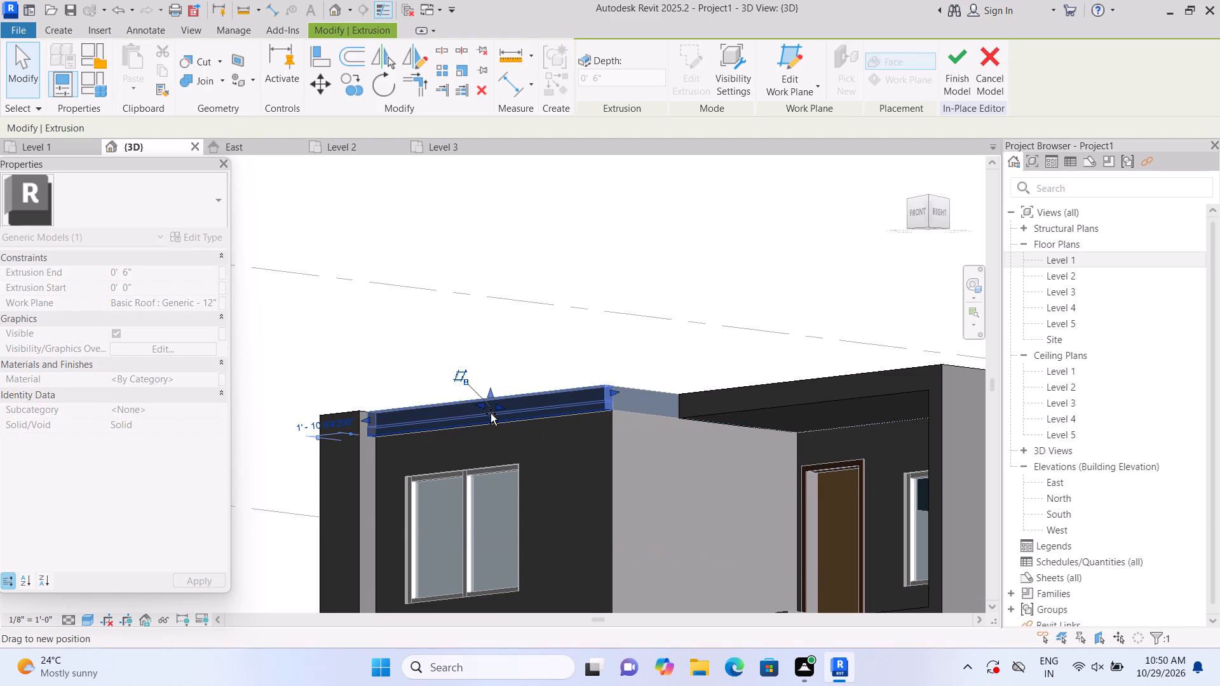
pyautogui.moveTo(491, 414); pyautogui.dragTo(491, 415)
pyautogui.click(506, 337)
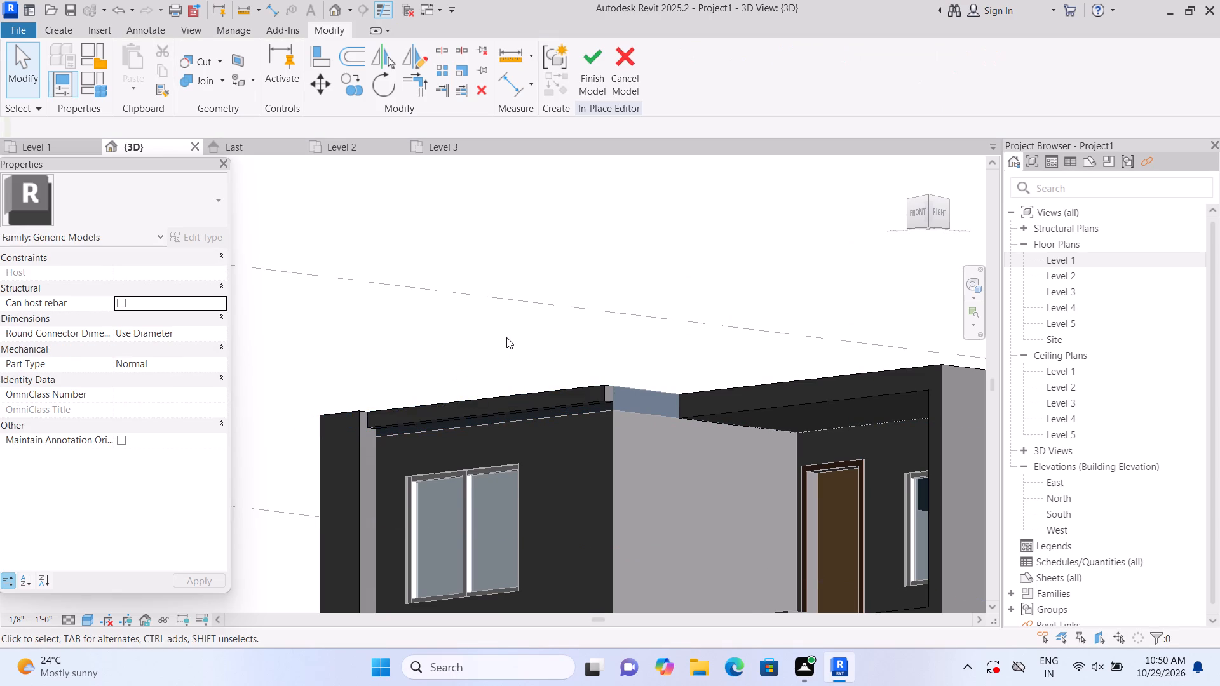
# Stretch the horizontal strip's front face outward so it projects beyond the vertical strip.
pyautogui.scroll(-1, 509, 339)
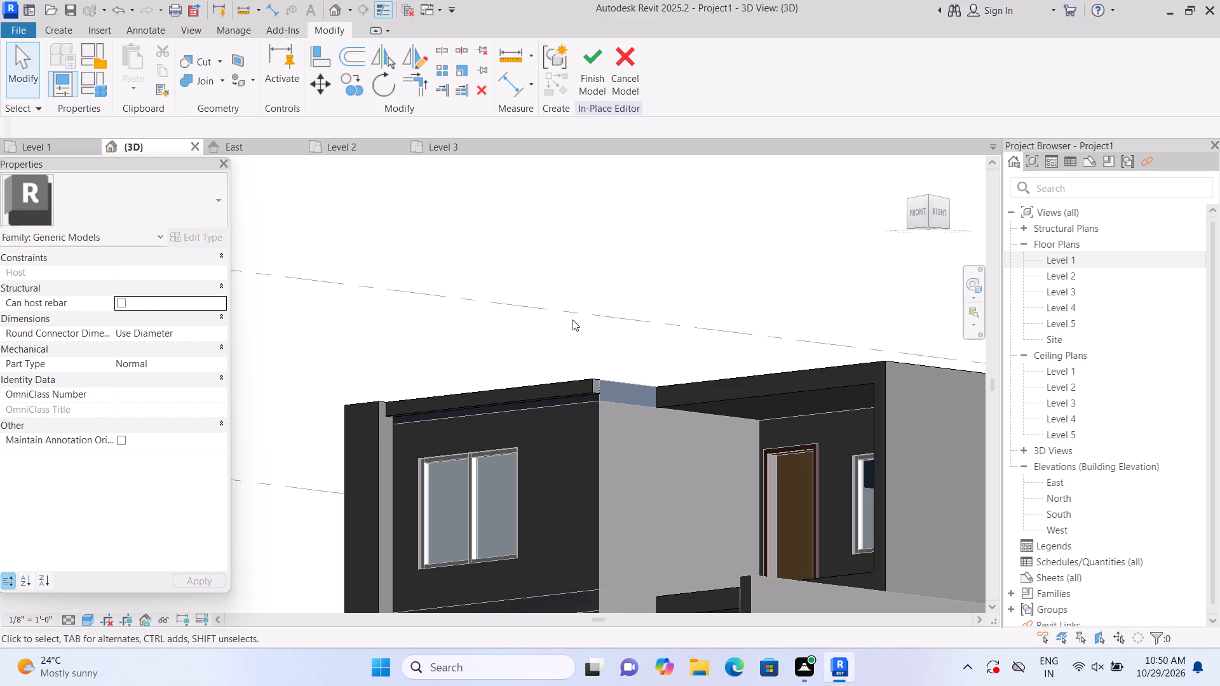
pyautogui.keyDown('shift'); pyautogui.moveTo(621, 289); pyautogui.dragTo(576, 419, button='middle'); pyautogui.keyUp('shift')
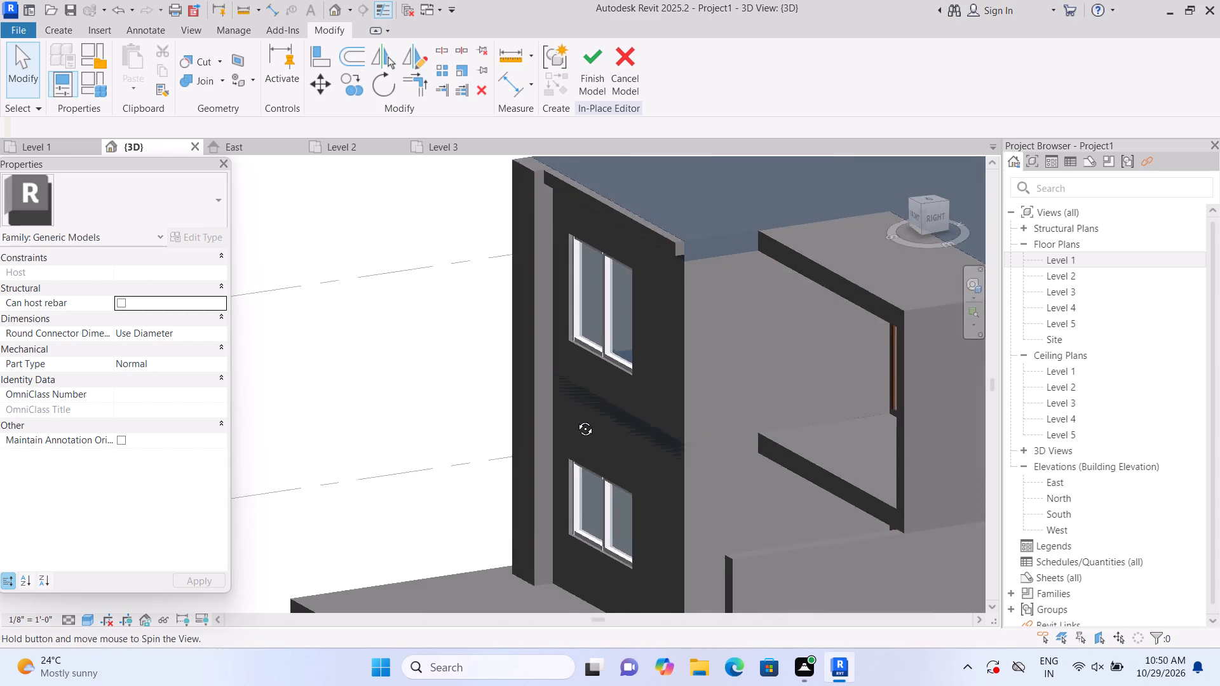
pyautogui.keyDown('shift'); pyautogui.moveTo(576, 419); pyautogui.dragTo(571, 454, button='middle'); pyautogui.keyUp('shift')
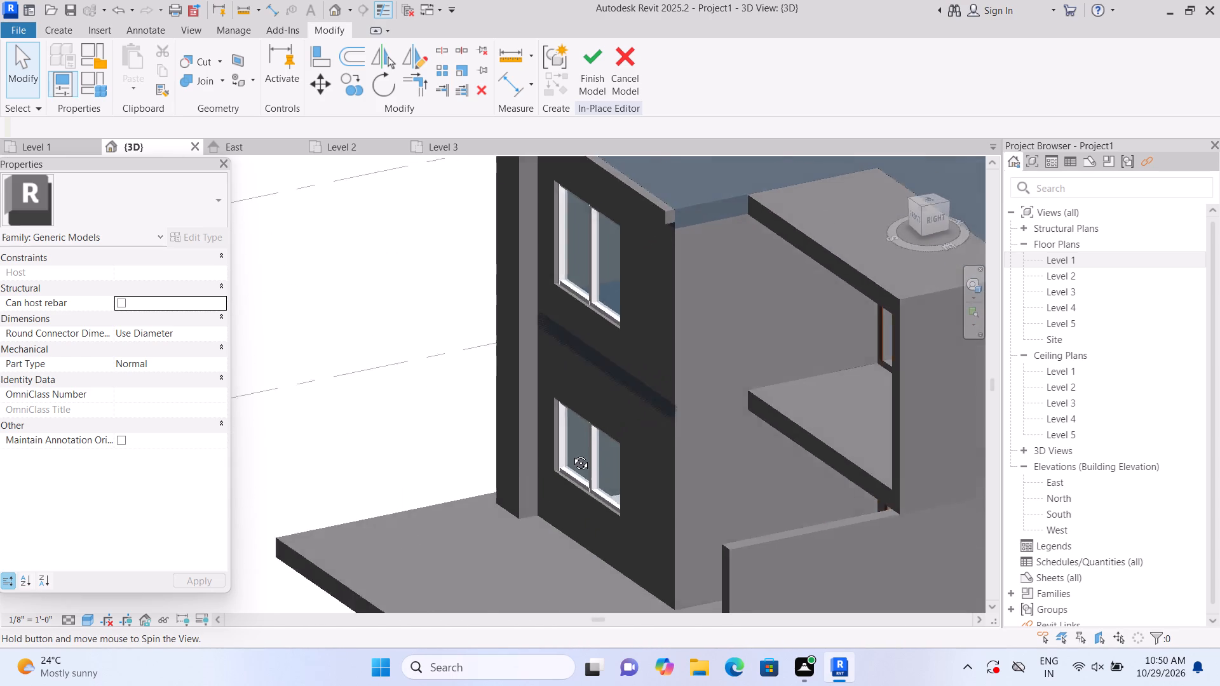
pyautogui.keyDown('shift'); pyautogui.moveTo(571, 454); pyautogui.dragTo(600, 458, button='middle'); pyautogui.keyUp('shift')
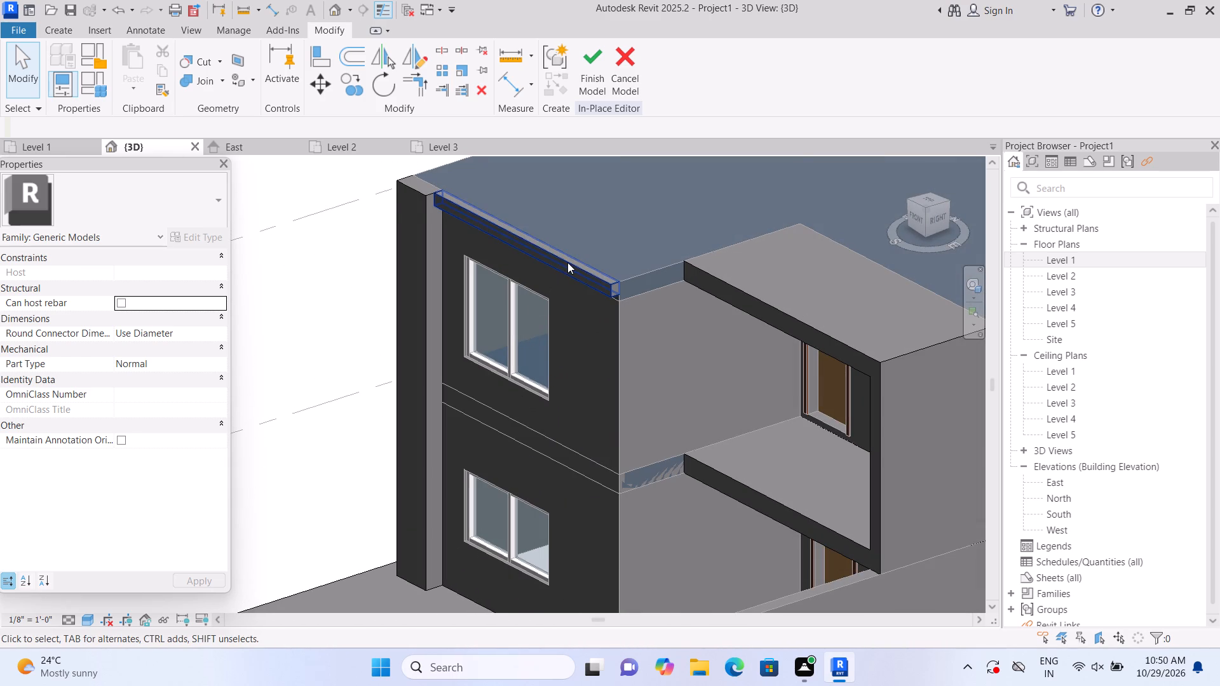
pyautogui.click(567, 262)
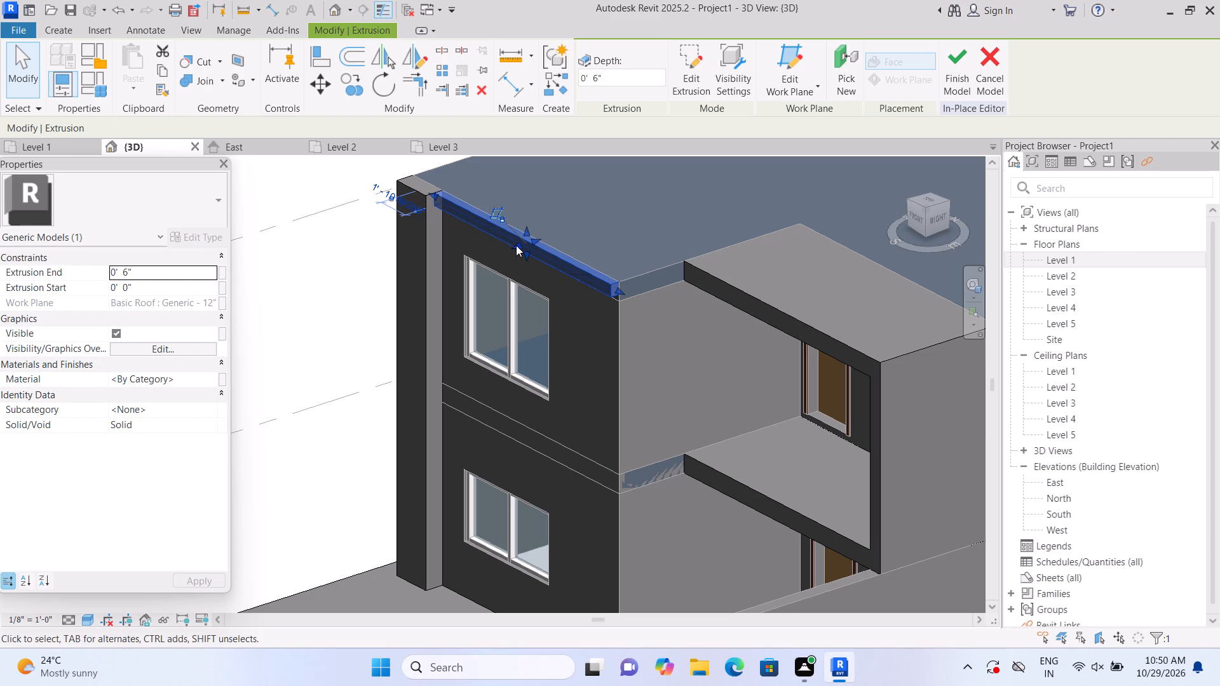
pyautogui.moveTo(516, 246); pyautogui.dragTo(485, 257)
pyautogui.click(318, 328)
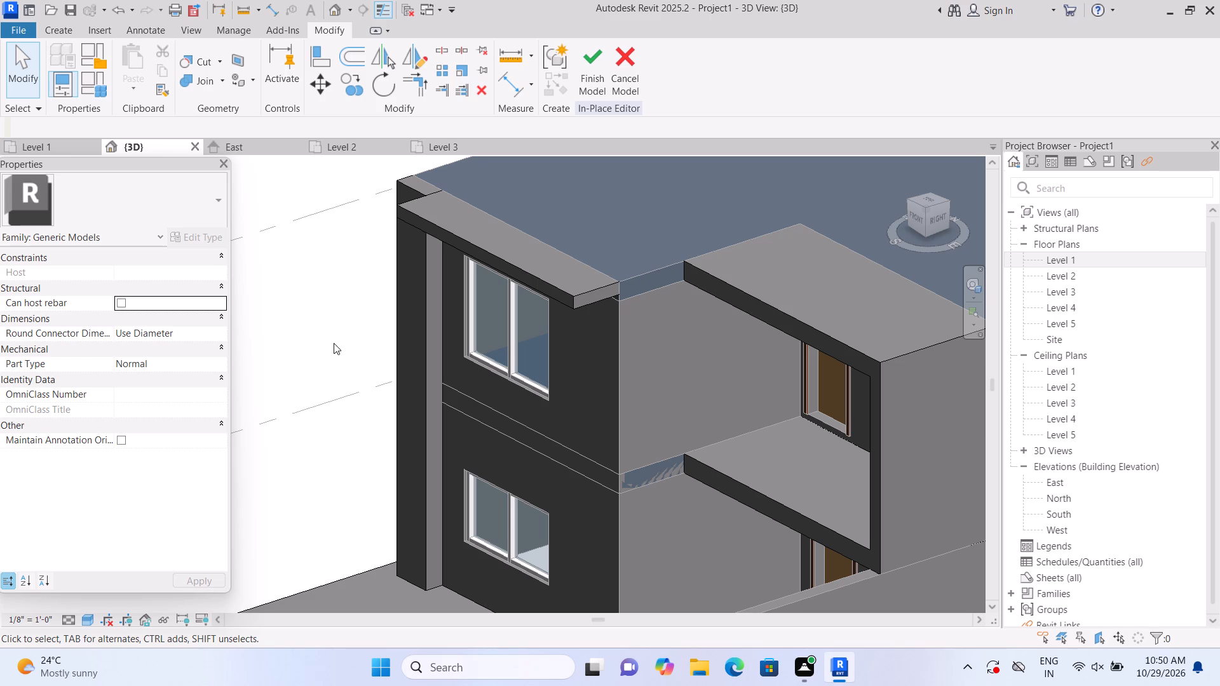
pyautogui.moveTo(334, 344); pyautogui.dragTo(337, 459, button='middle')
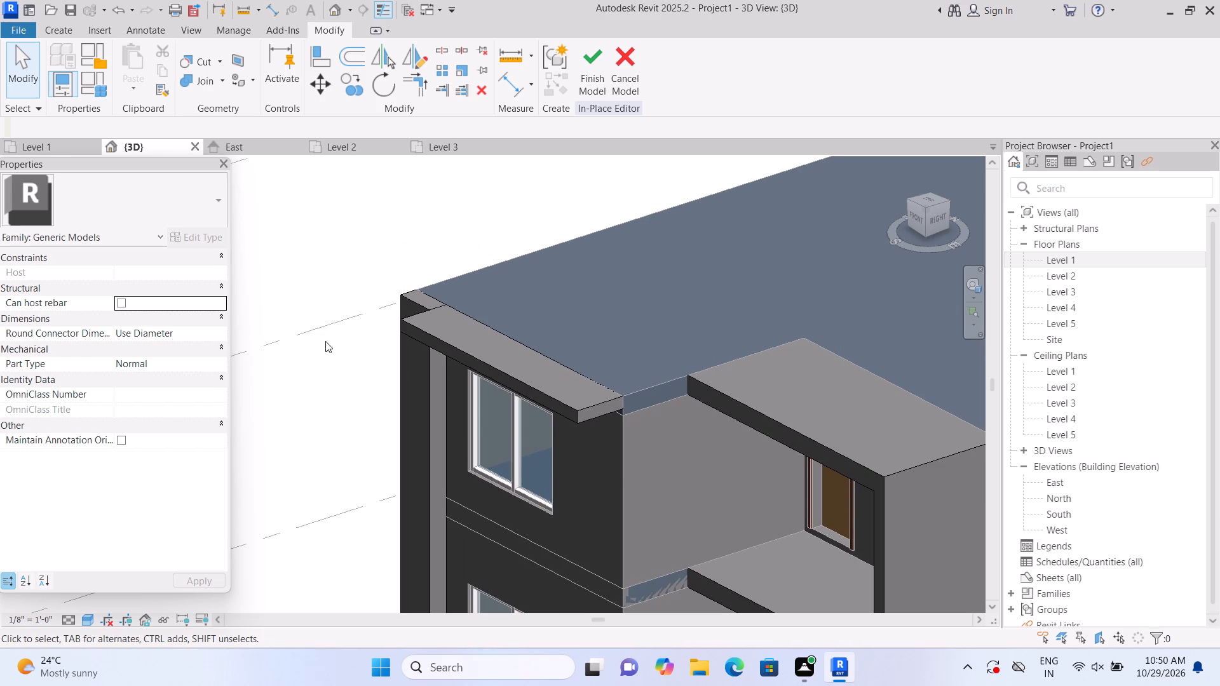
# Stretch the top face of the vertical facade strip upward so it rises above the roof and the horizontal strip.
pyautogui.click(403, 298)
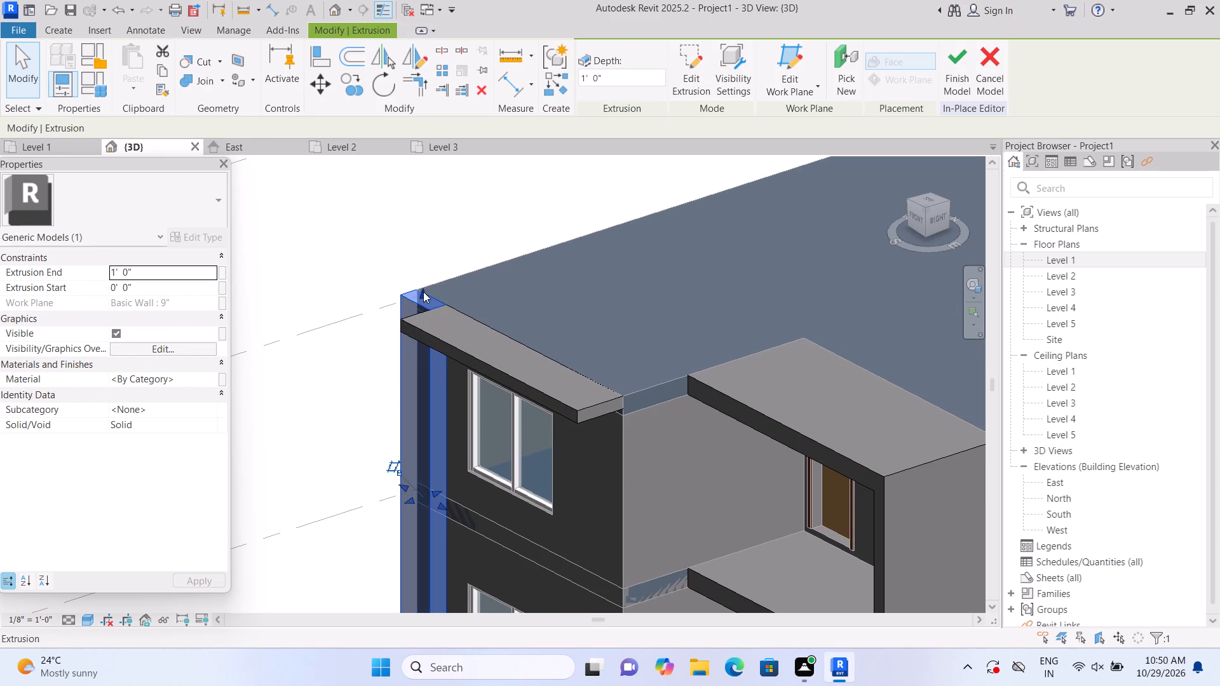
pyautogui.moveTo(423, 292); pyautogui.dragTo(423, 255)
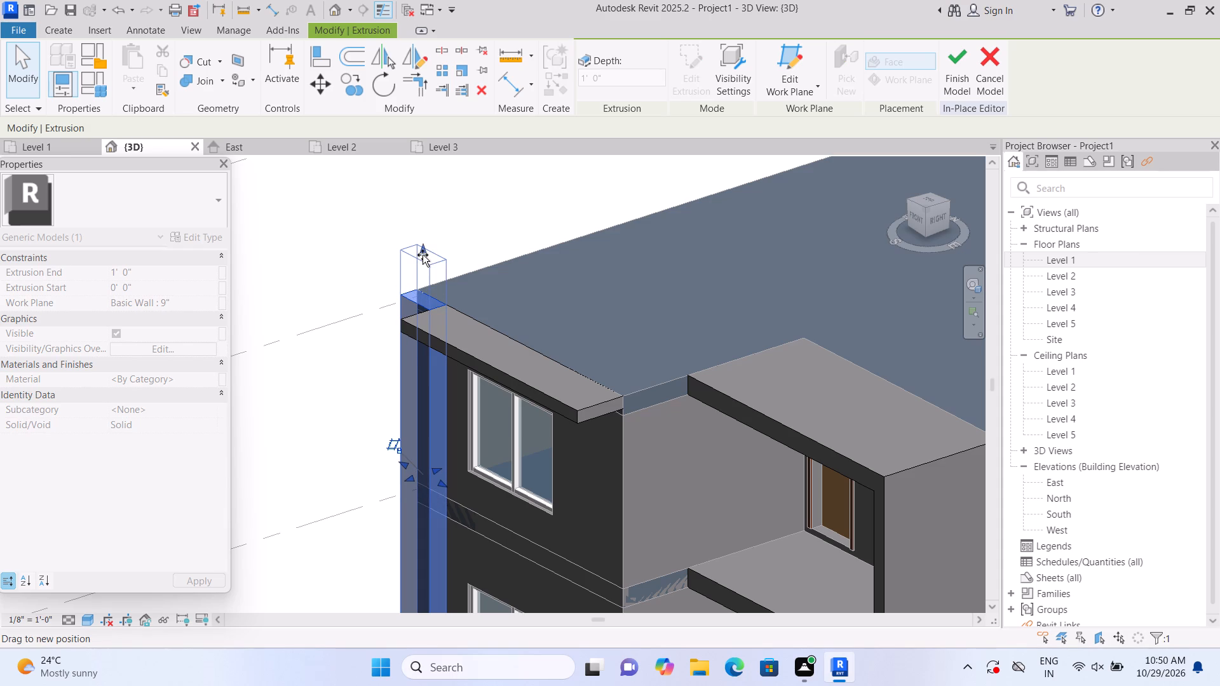
pyautogui.moveTo(423, 255); pyautogui.dragTo(424, 251)
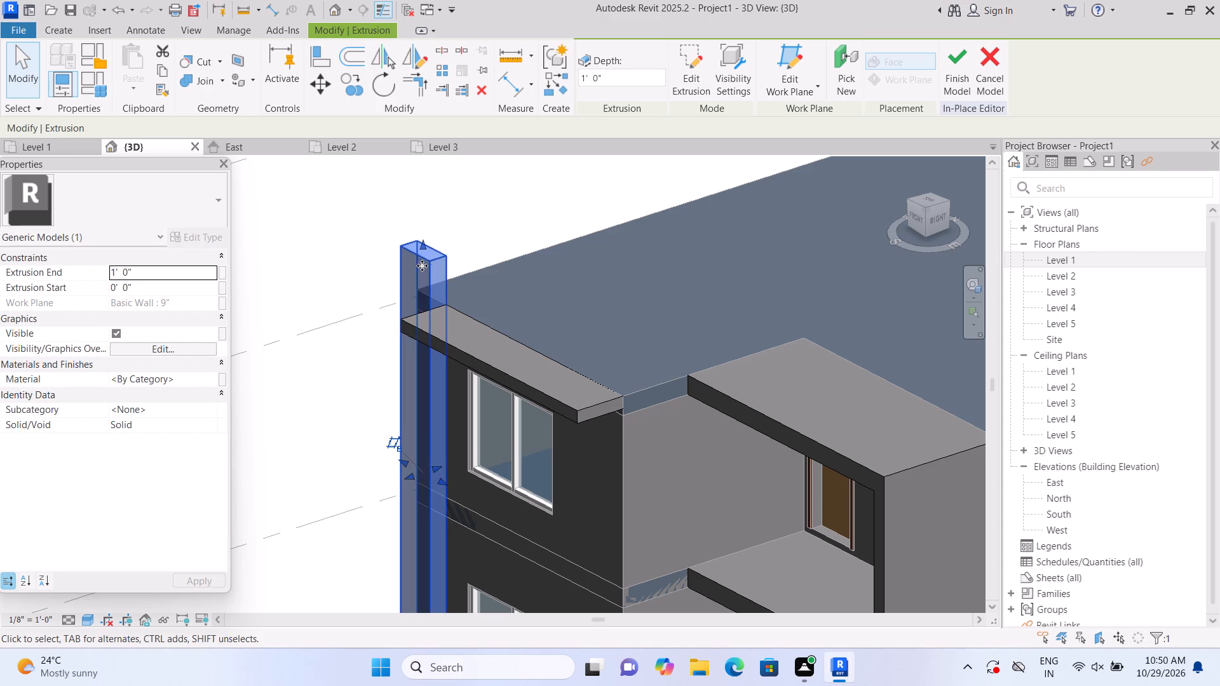
pyautogui.click(422, 243)
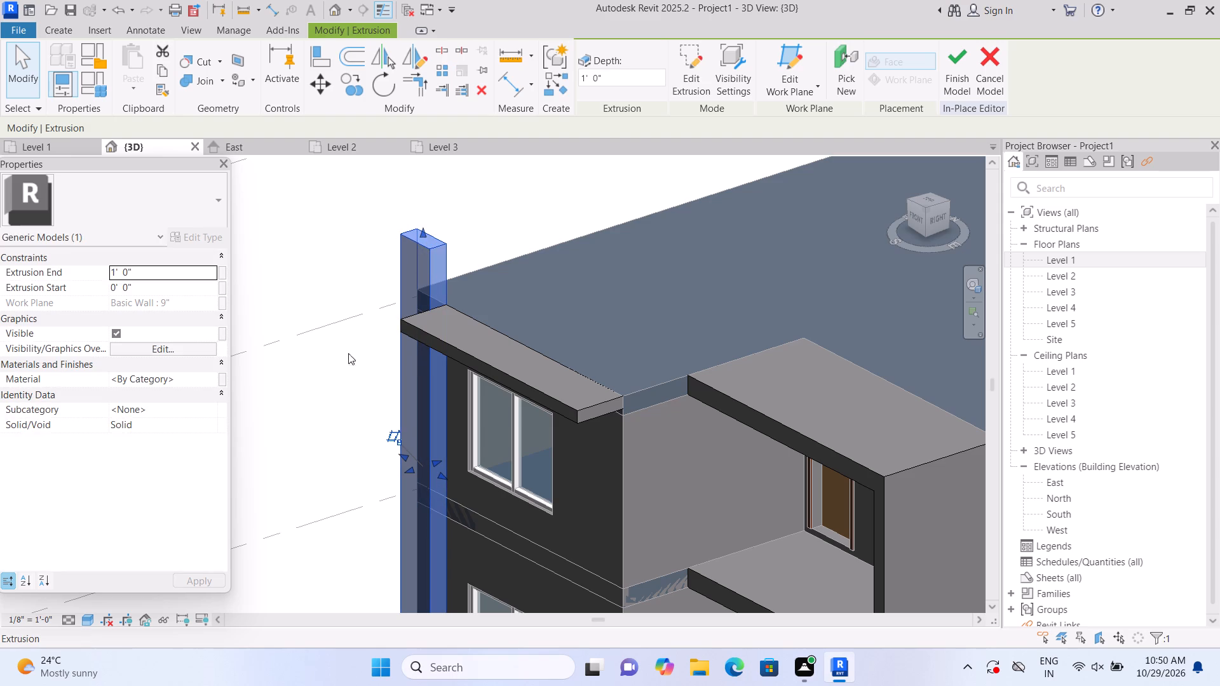
pyautogui.click(325, 403)
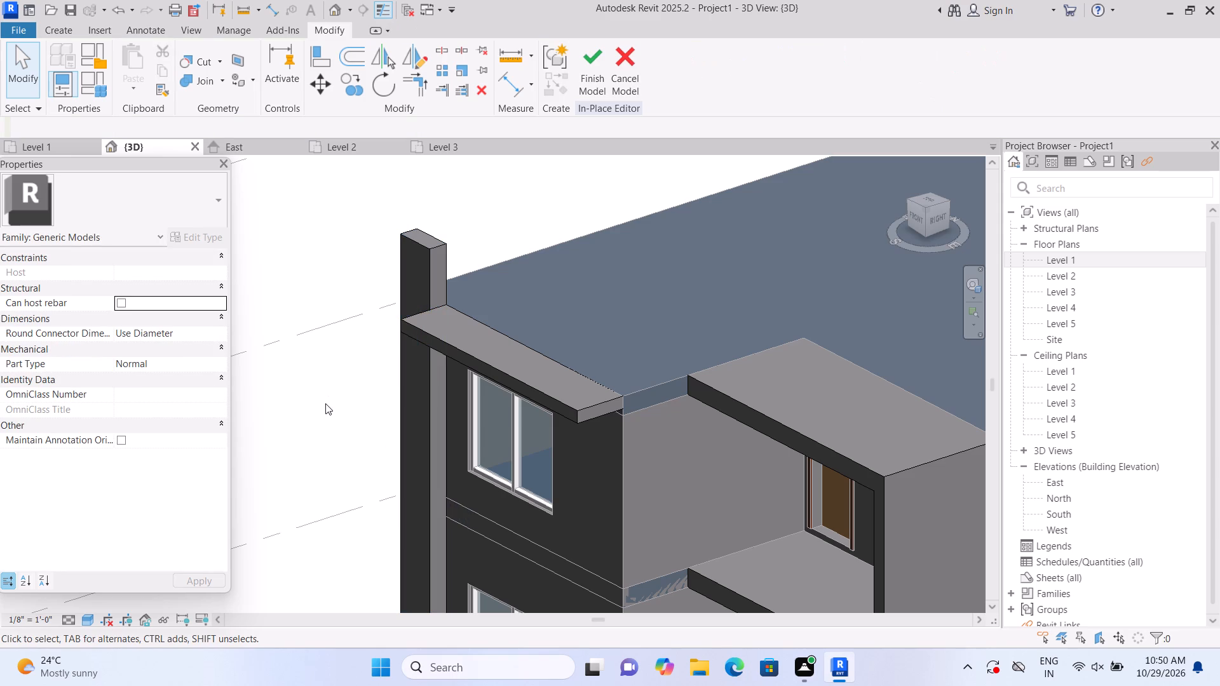
# Examine the raised vertical strip and the horizontal roof-edge strip from several sides of the house.
pyautogui.moveTo(327, 417); pyautogui.dragTo(313, 369, button='middle')
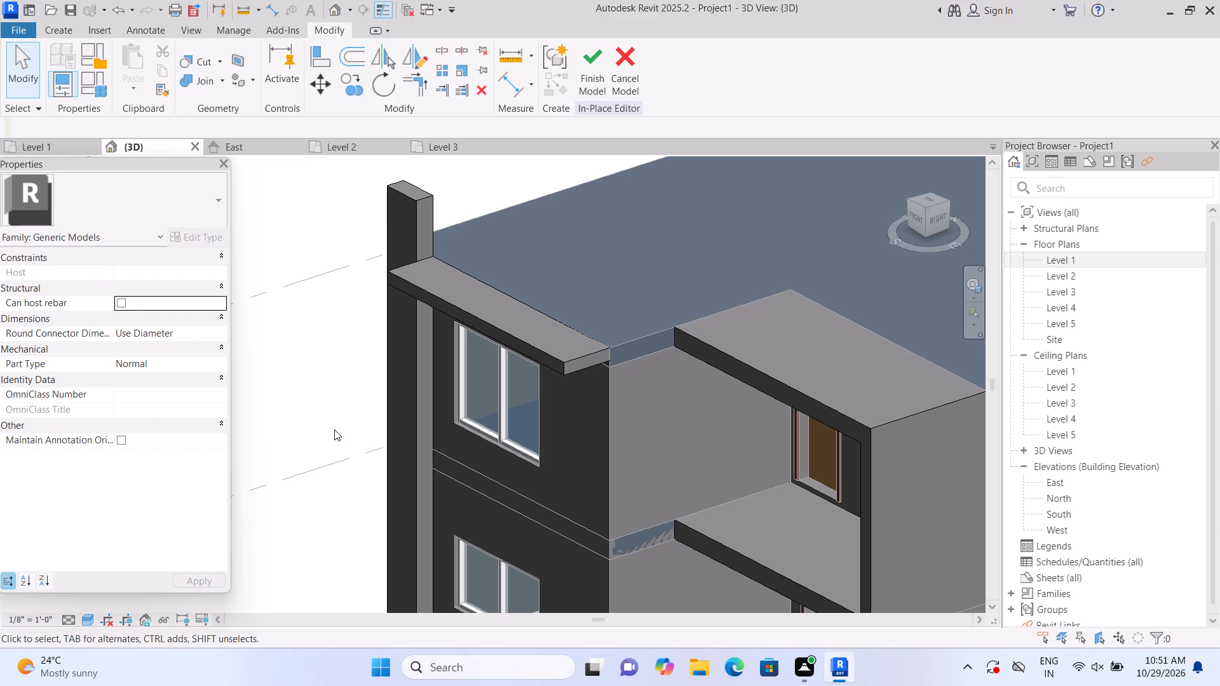
pyautogui.keyDown('shift'); pyautogui.moveTo(334, 429); pyautogui.dragTo(315, 434, button='middle'); pyautogui.keyUp('shift')
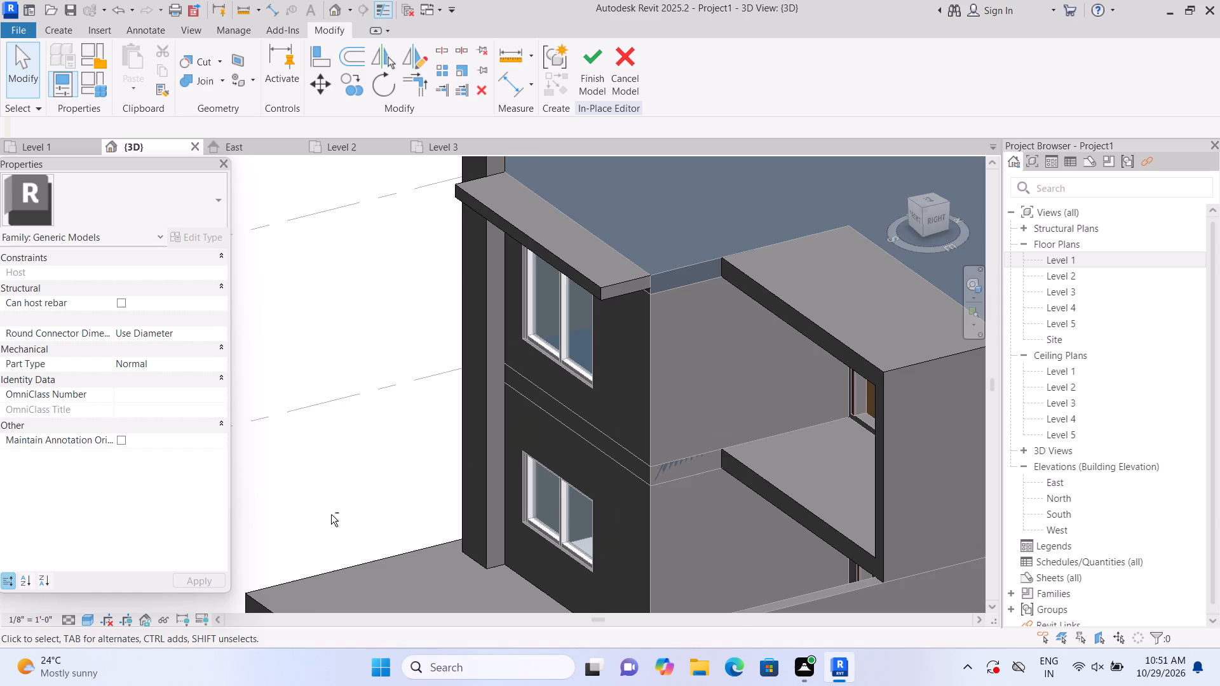
pyautogui.keyDown('shift'); pyautogui.moveTo(325, 511); pyautogui.dragTo(689, 581, button='middle'); pyautogui.keyUp('shift')
pyautogui.moveTo(691, 527); pyautogui.dragTo(344, 51, button='middle')
pyautogui.scroll(-8, 552, 271)
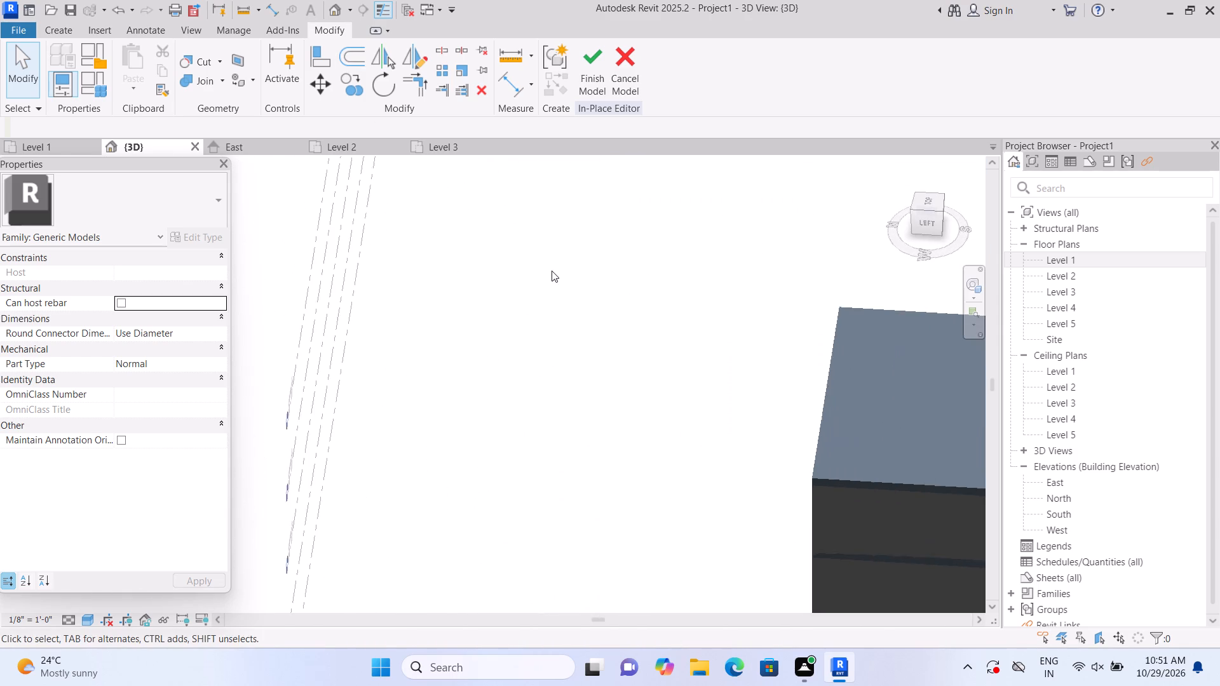
pyautogui.scroll(-3, 552, 271)
pyautogui.keyDown('shift'); pyautogui.moveTo(581, 589); pyautogui.dragTo(502, 598, button='middle'); pyautogui.keyUp('shift')
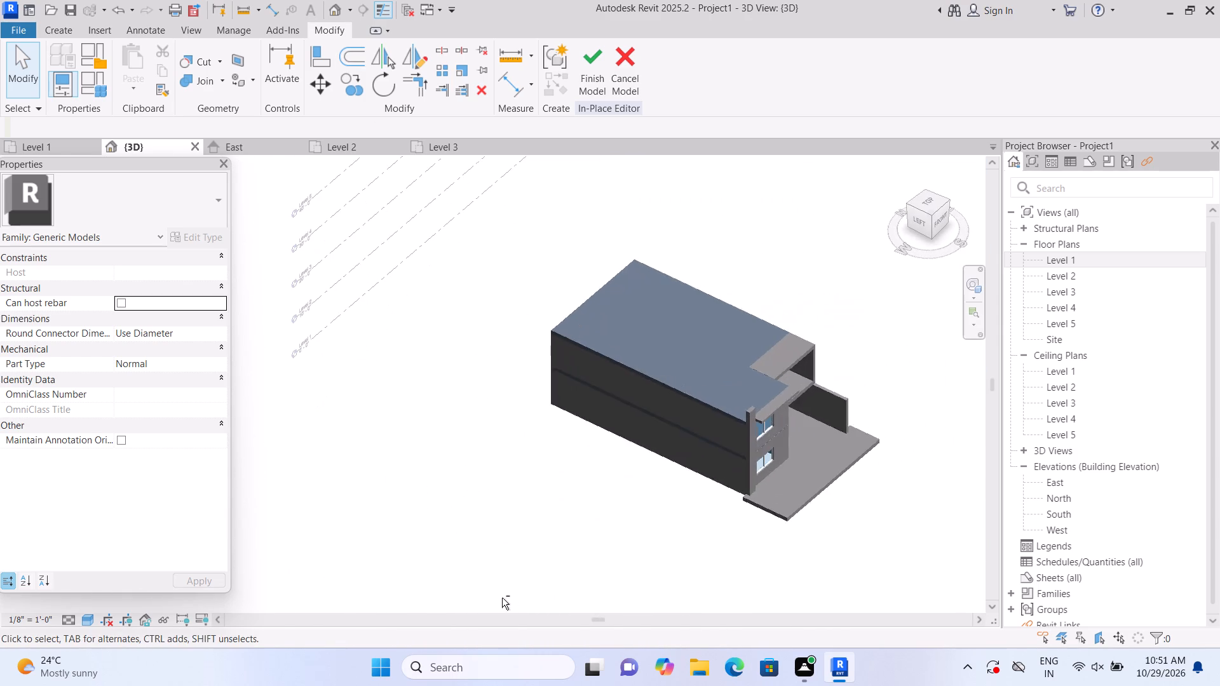
pyautogui.moveTo(552, 536); pyautogui.dragTo(718, 499, button='middle')
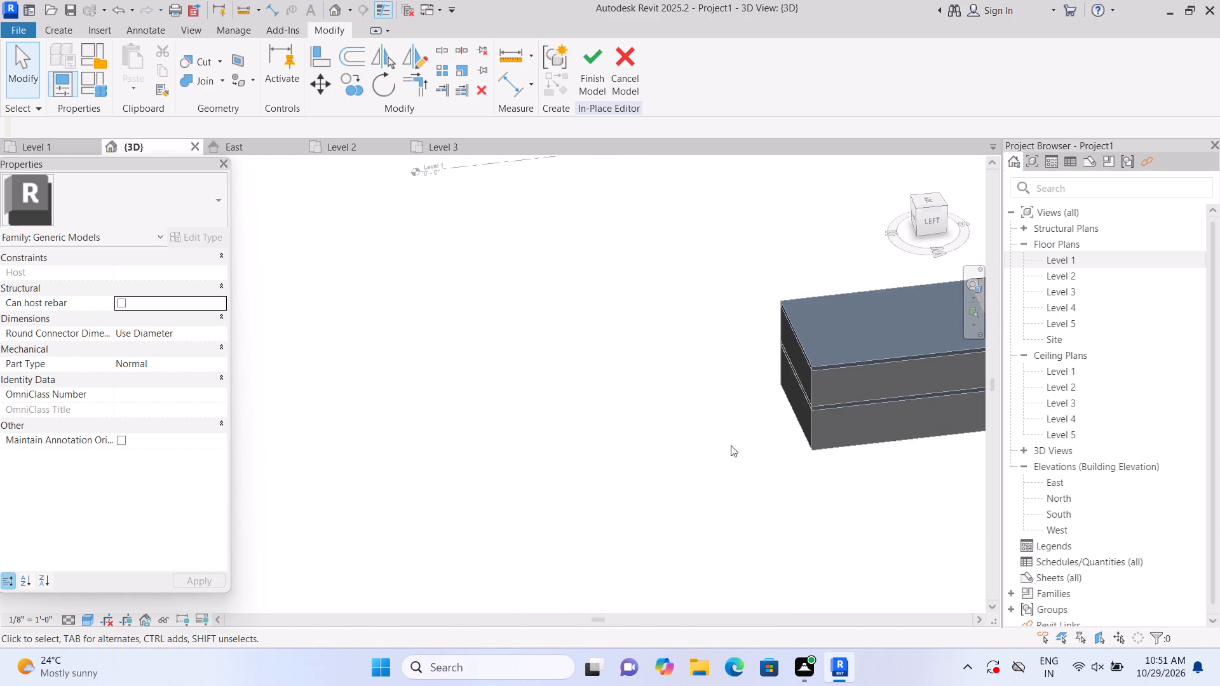
pyautogui.moveTo(700, 450); pyautogui.dragTo(416, 596, button='middle')
pyautogui.scroll(8, 759, 524)
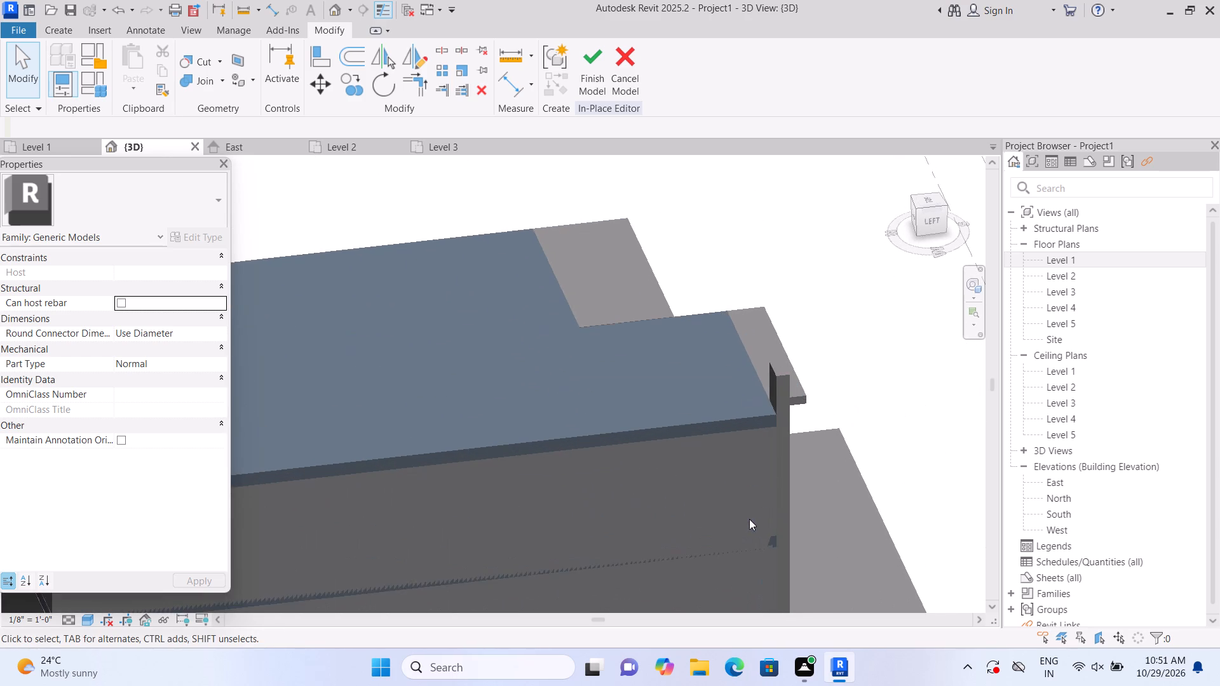
pyautogui.scroll(2, 749, 519)
pyautogui.keyDown('shift'); pyautogui.moveTo(691, 543); pyautogui.dragTo(729, 544, button='middle'); pyautogui.keyUp('shift')
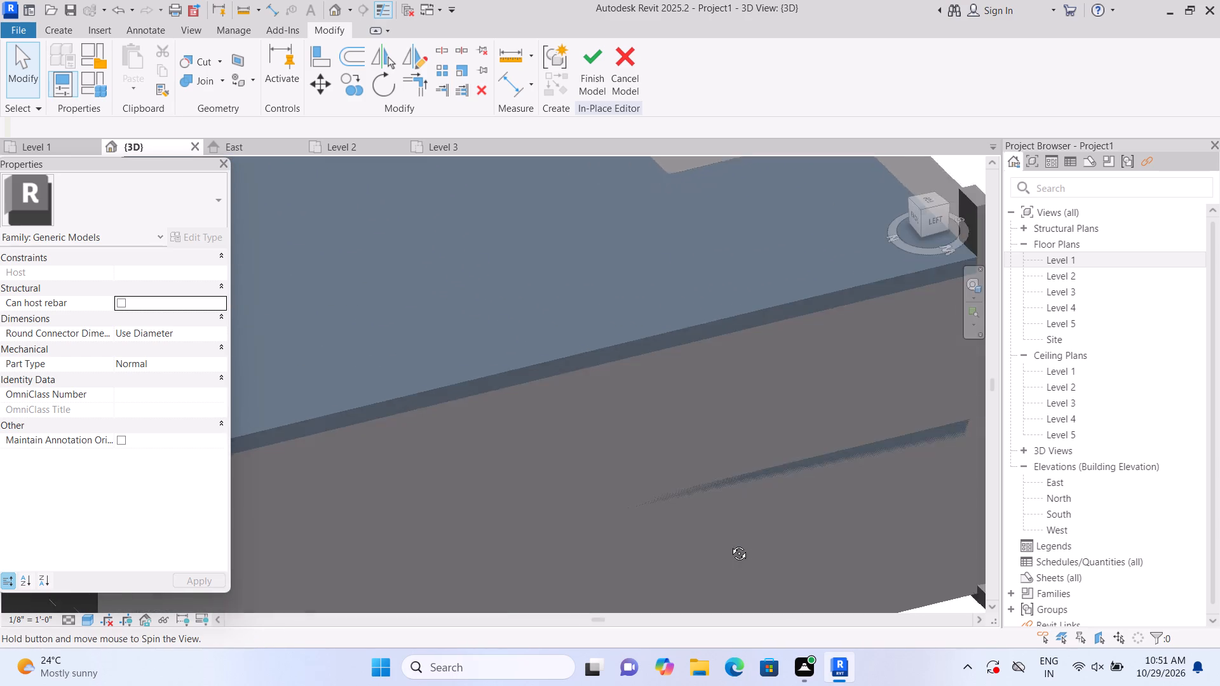
pyautogui.keyDown('shift'); pyautogui.moveTo(729, 544); pyautogui.dragTo(668, 574, button='middle'); pyautogui.keyUp('shift')
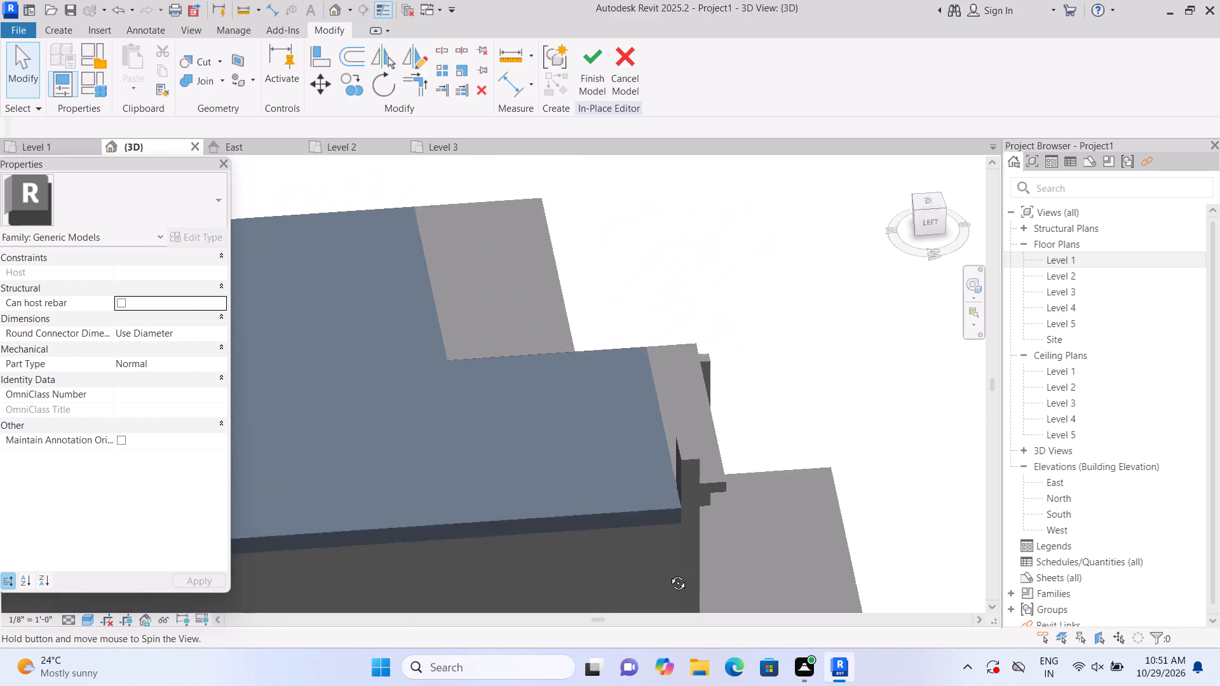
pyautogui.keyDown('shift'); pyautogui.moveTo(668, 574); pyautogui.dragTo(609, 578, button='middle'); pyautogui.keyUp('shift')
pyautogui.scroll(-4, 634, 502)
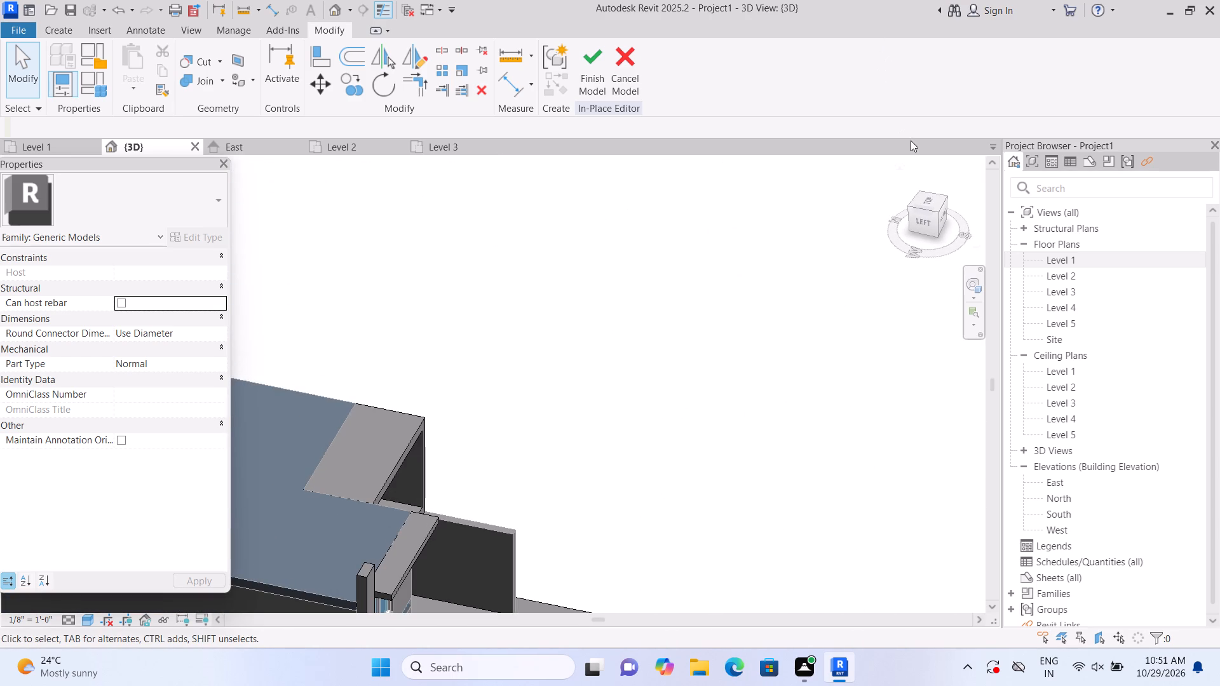
pyautogui.click(898, 166)
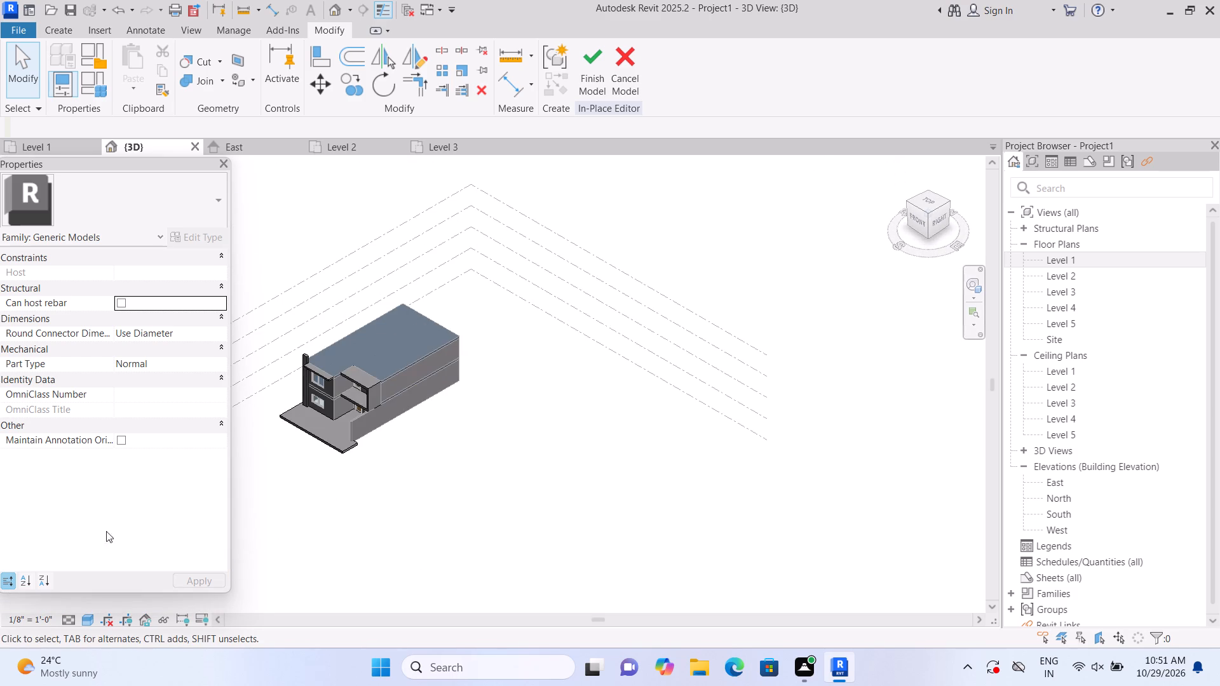
pyautogui.scroll(2, 395, 371)
pyautogui.scroll(2, 137, 434)
pyautogui.scroll(5, 252, 432)
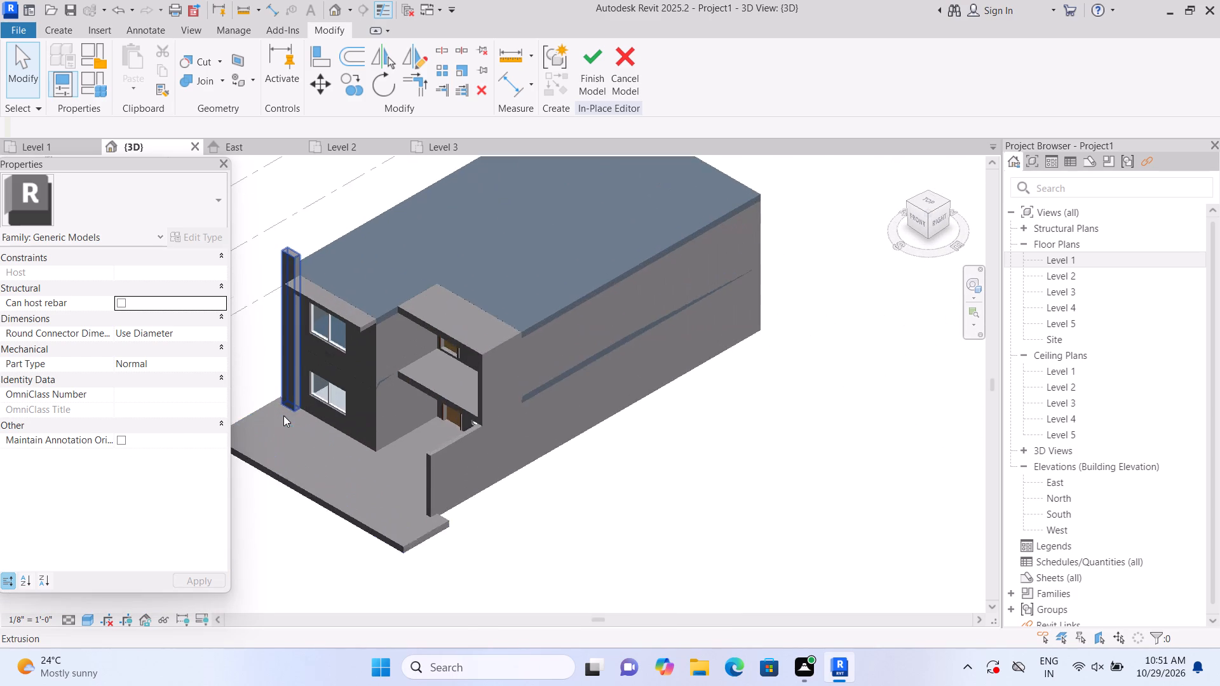
pyautogui.scroll(3, 283, 415)
pyautogui.keyDown('shift'); pyautogui.moveTo(785, 509); pyautogui.dragTo(728, 523, button='middle'); pyautogui.keyUp('shift')
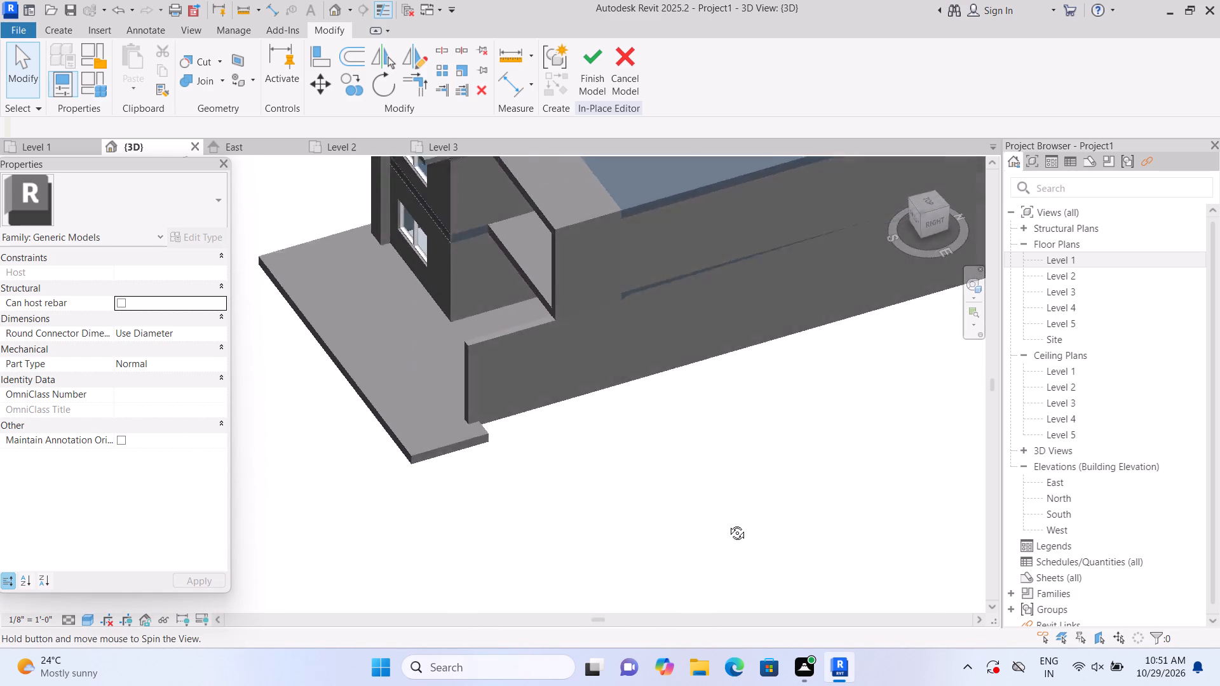
pyautogui.keyDown('shift'); pyautogui.moveTo(728, 523); pyautogui.dragTo(632, 506, button='middle'); pyautogui.keyUp('shift')
pyautogui.moveTo(746, 380); pyautogui.dragTo(714, 442, button='middle')
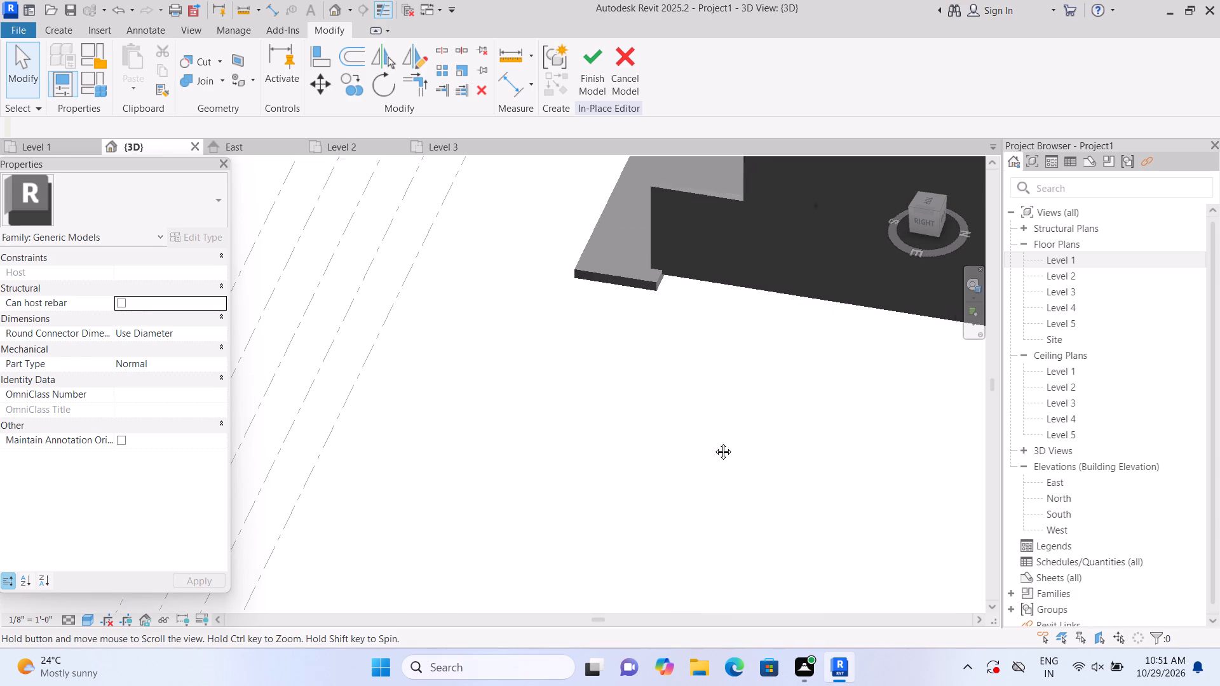
pyautogui.moveTo(714, 442); pyautogui.dragTo(552, 641, button='middle')
pyautogui.moveTo(627, 189); pyautogui.dragTo(642, 268, button='middle')
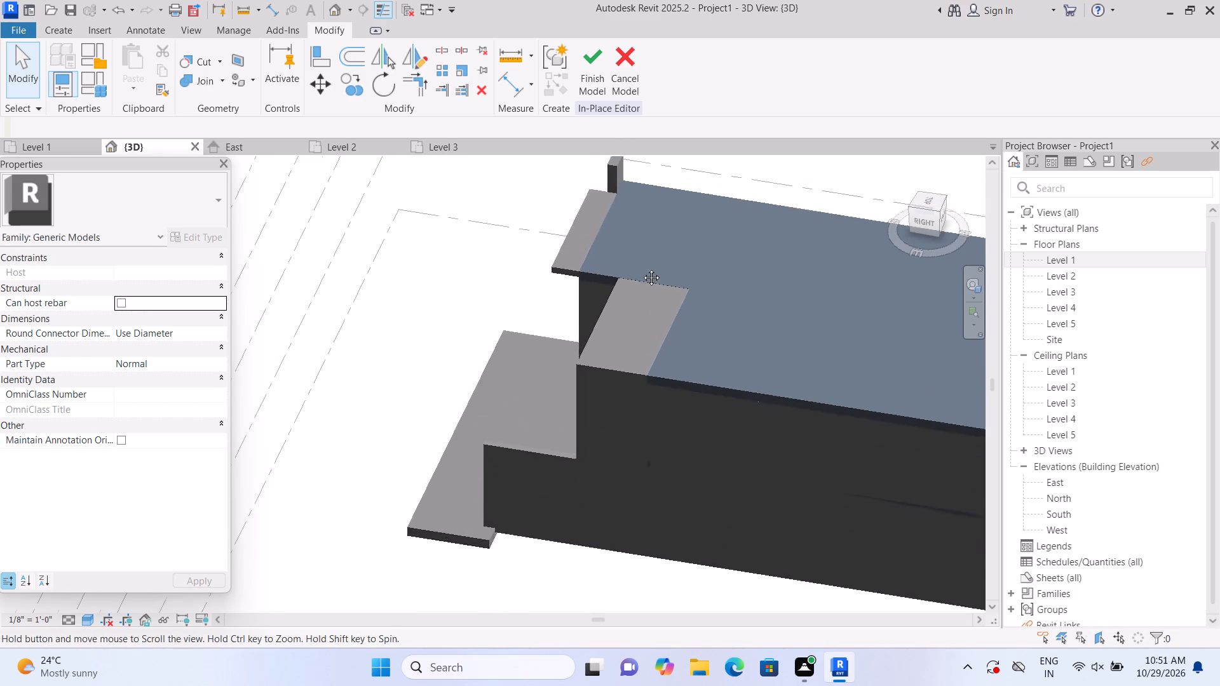
pyautogui.moveTo(642, 268); pyautogui.dragTo(651, 349, button='middle')
pyautogui.scroll(9, 650, 349)
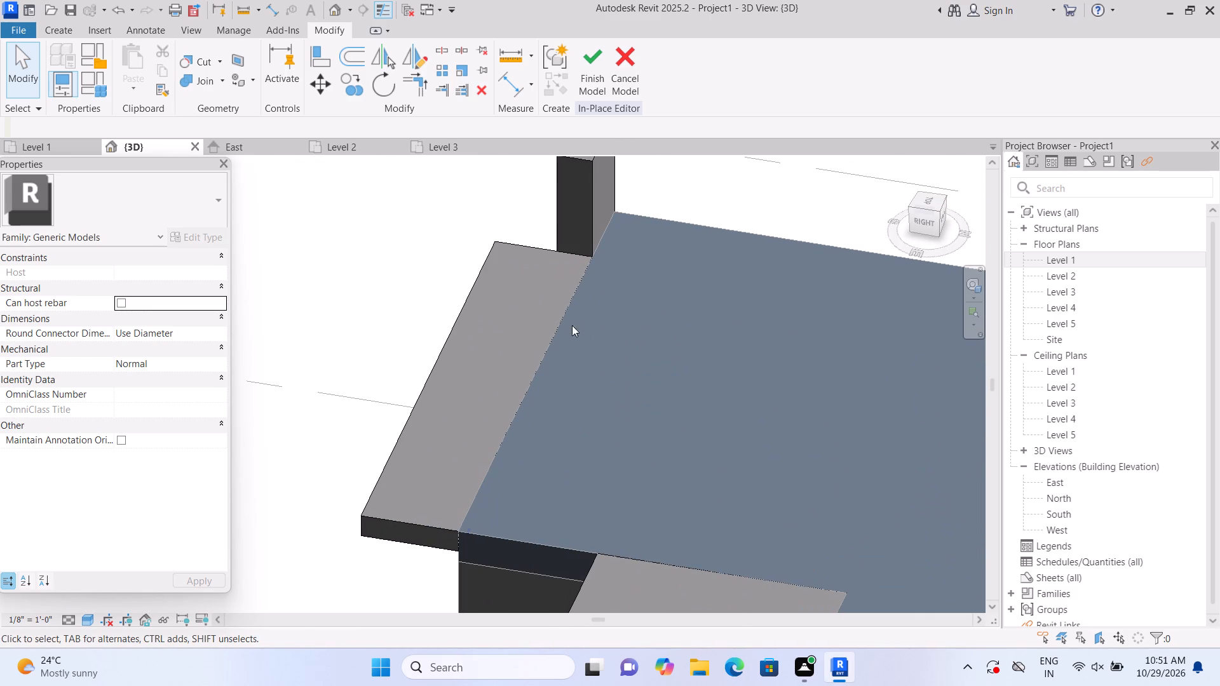
# On the horizontal strip's top face, sketch a rectangle about 13' 10" by 1' 0" from the vertical strip to the far wall corner and finish the extrusion.
pyautogui.click(63, 29)
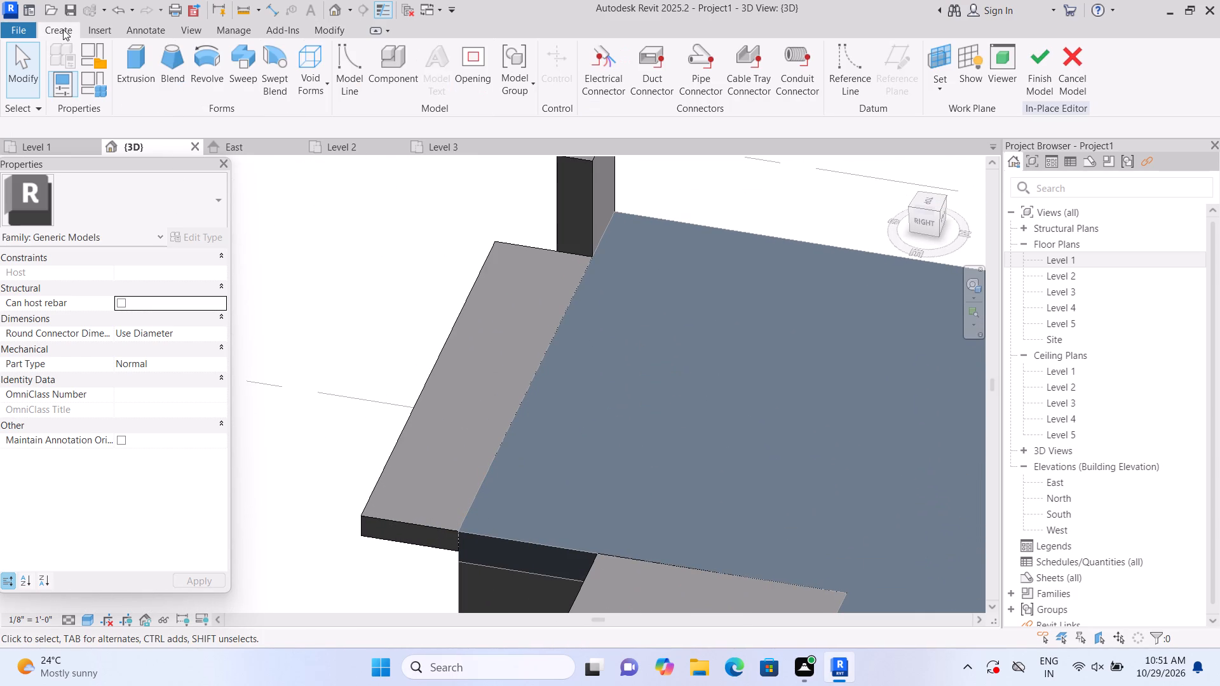
pyautogui.click(149, 86)
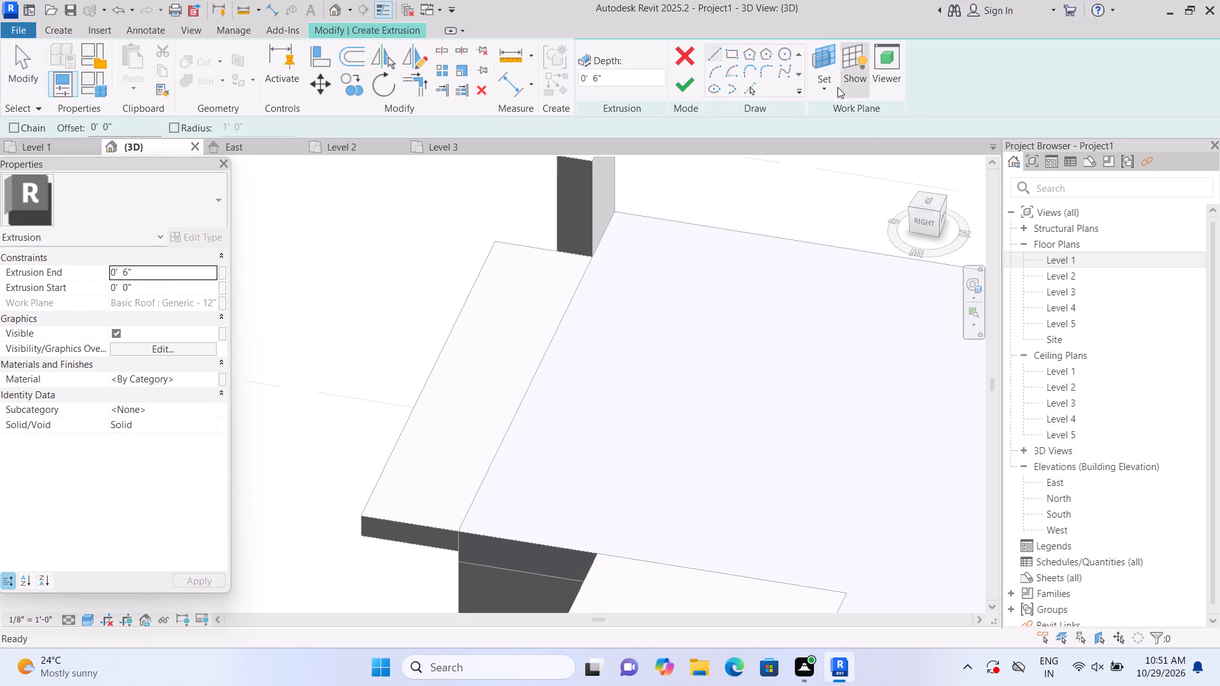
pyautogui.click(829, 88)
pyautogui.click(834, 159)
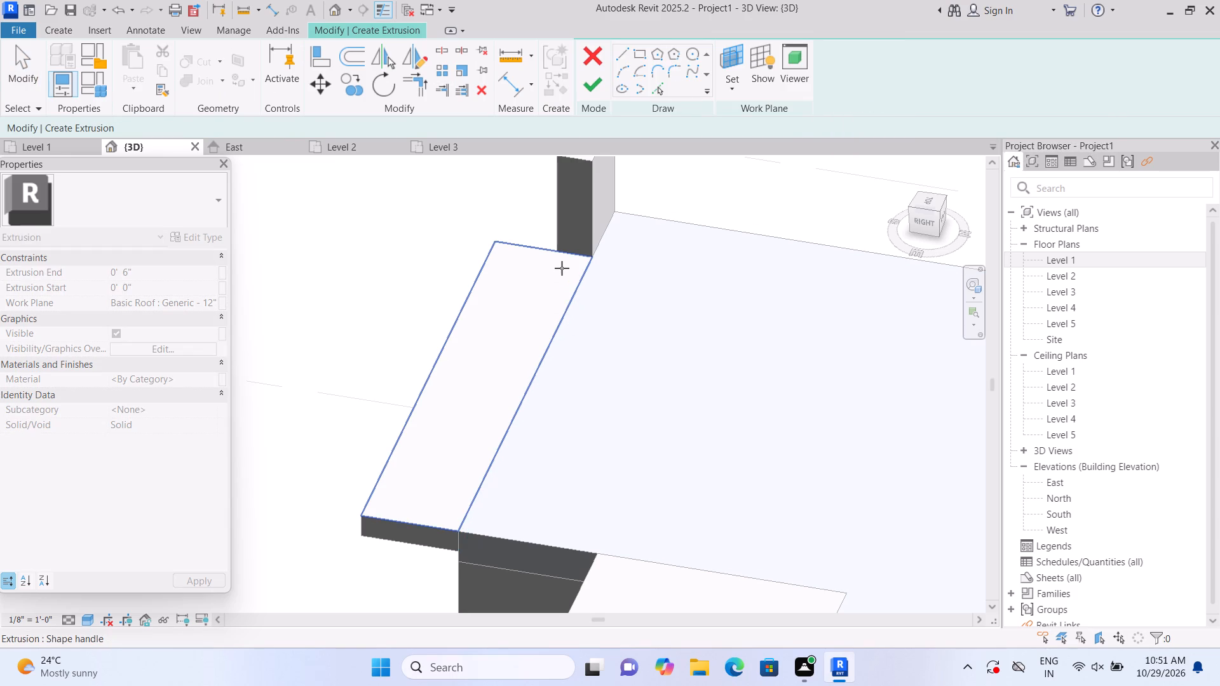
pyautogui.doubleClick(562, 268)
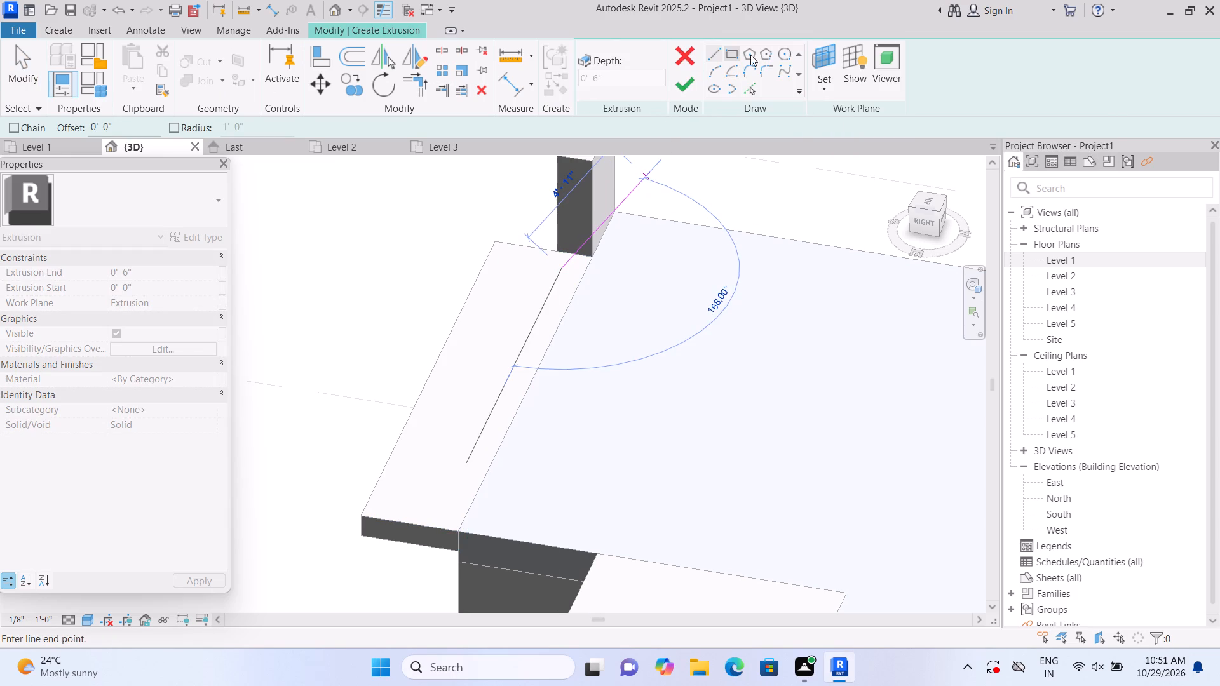
pyautogui.click(731, 53)
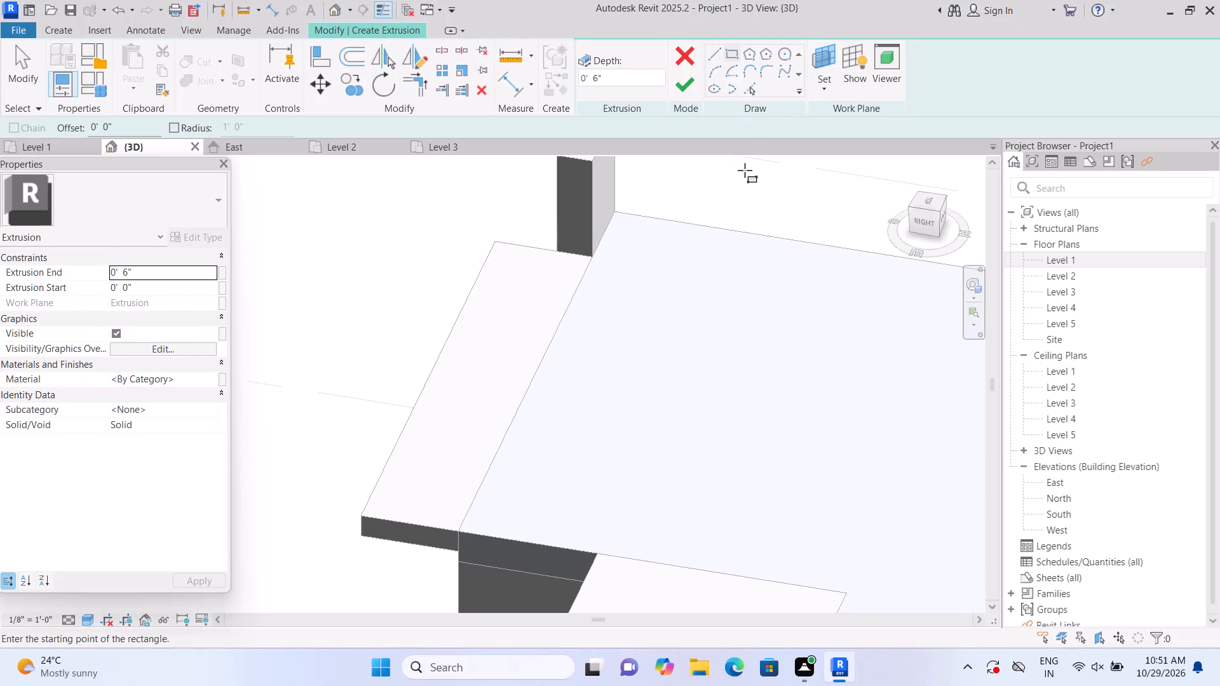
pyautogui.click(556, 247)
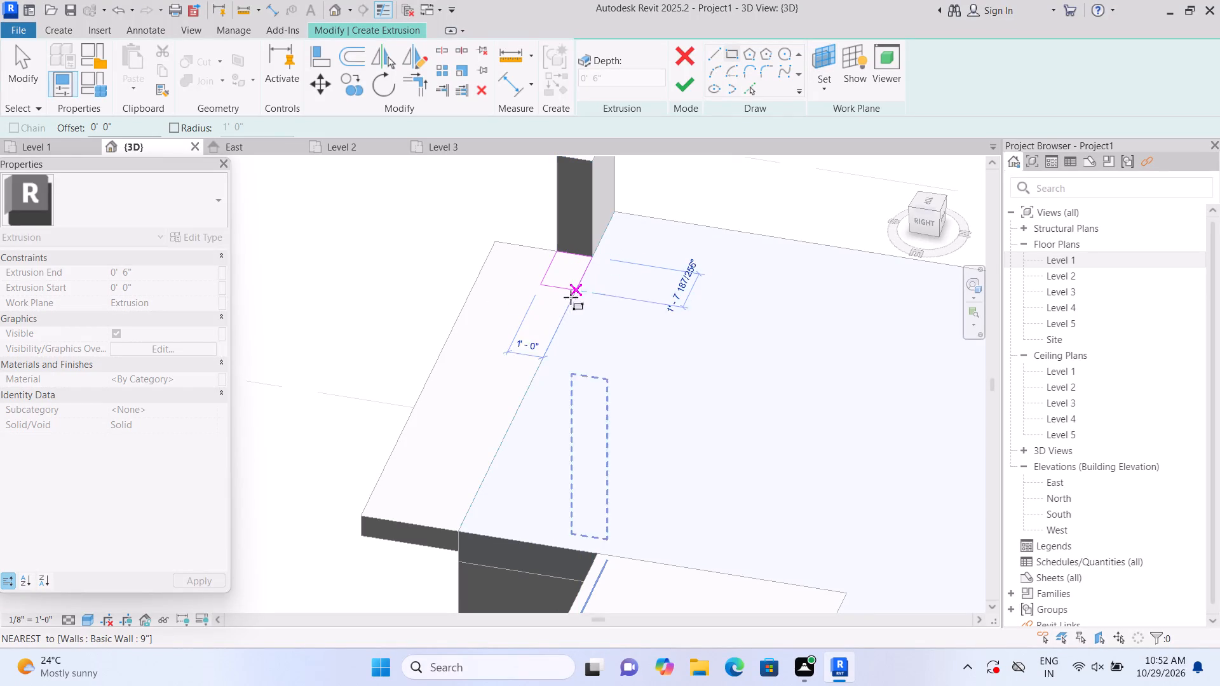
pyautogui.click(459, 538)
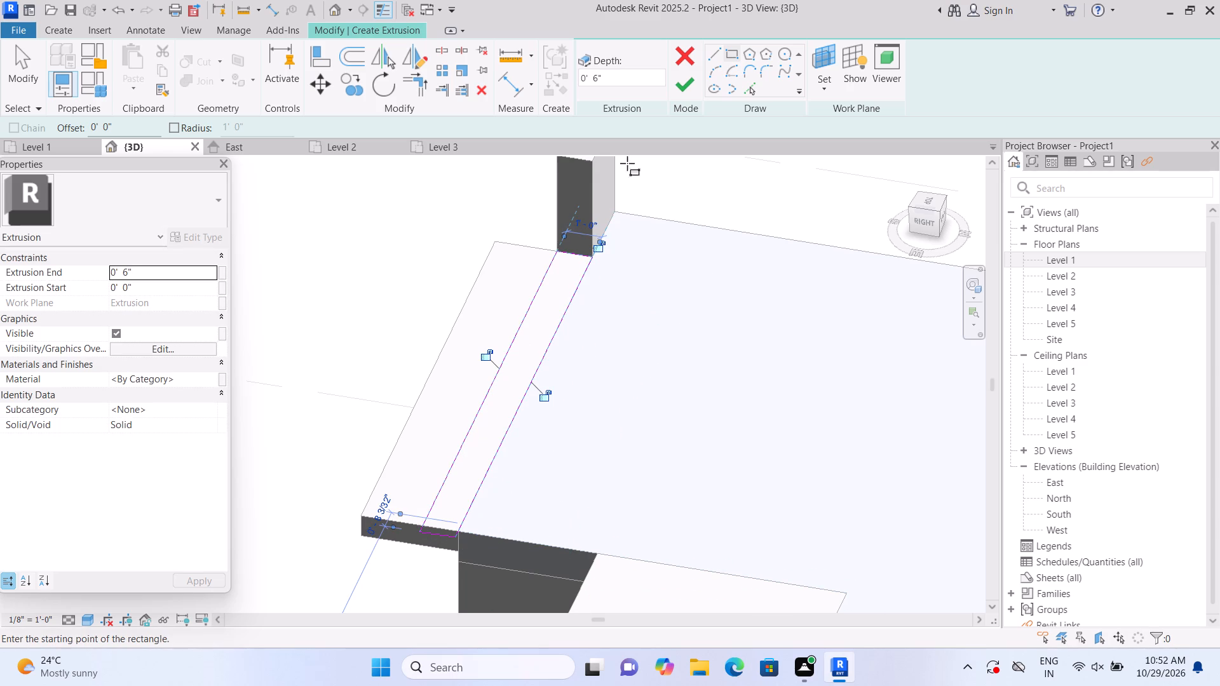
pyautogui.click(685, 90)
# Stretch the new roof-edge extrusion's top face upward to the height of the vertical strip's top.
pyautogui.moveTo(694, 310); pyautogui.dragTo(700, 427, button='middle')
pyautogui.moveTo(510, 488); pyautogui.dragTo(510, 474)
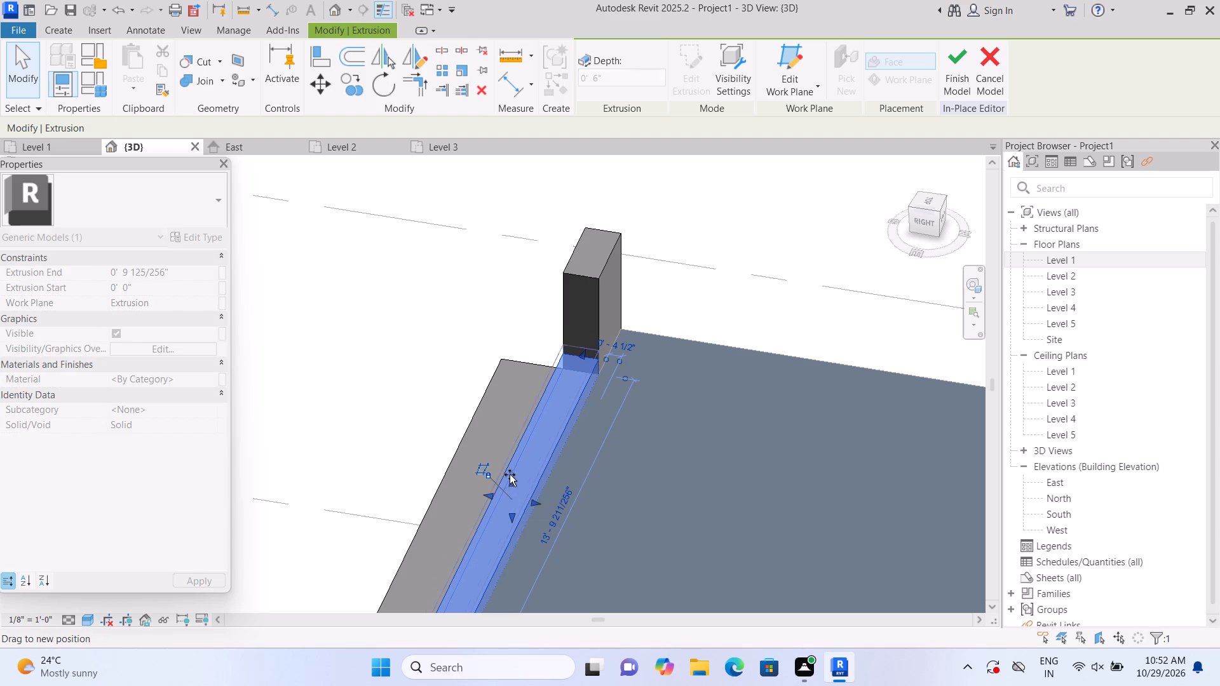
pyautogui.moveTo(510, 474); pyautogui.dragTo(510, 419)
pyautogui.click(718, 310)
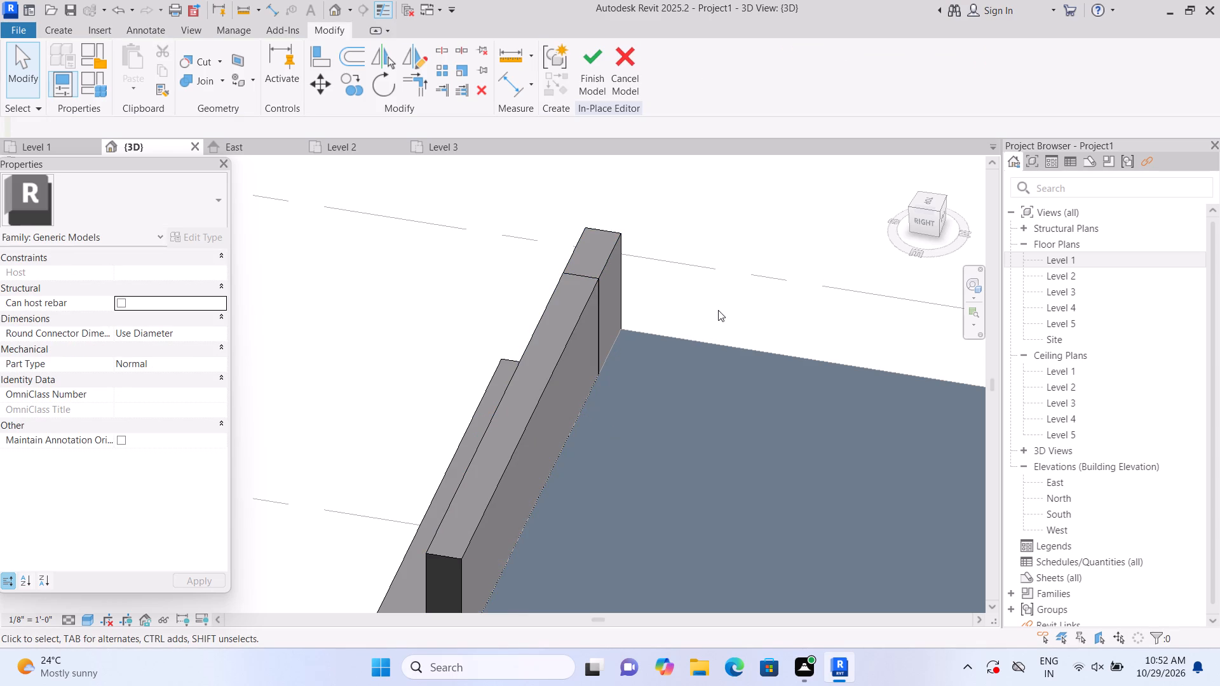
# Join the geometry of the raised roof-edge extrusion and the vertical strip.
pyautogui.moveTo(718, 310); pyautogui.dragTo(719, 245, button='middle')
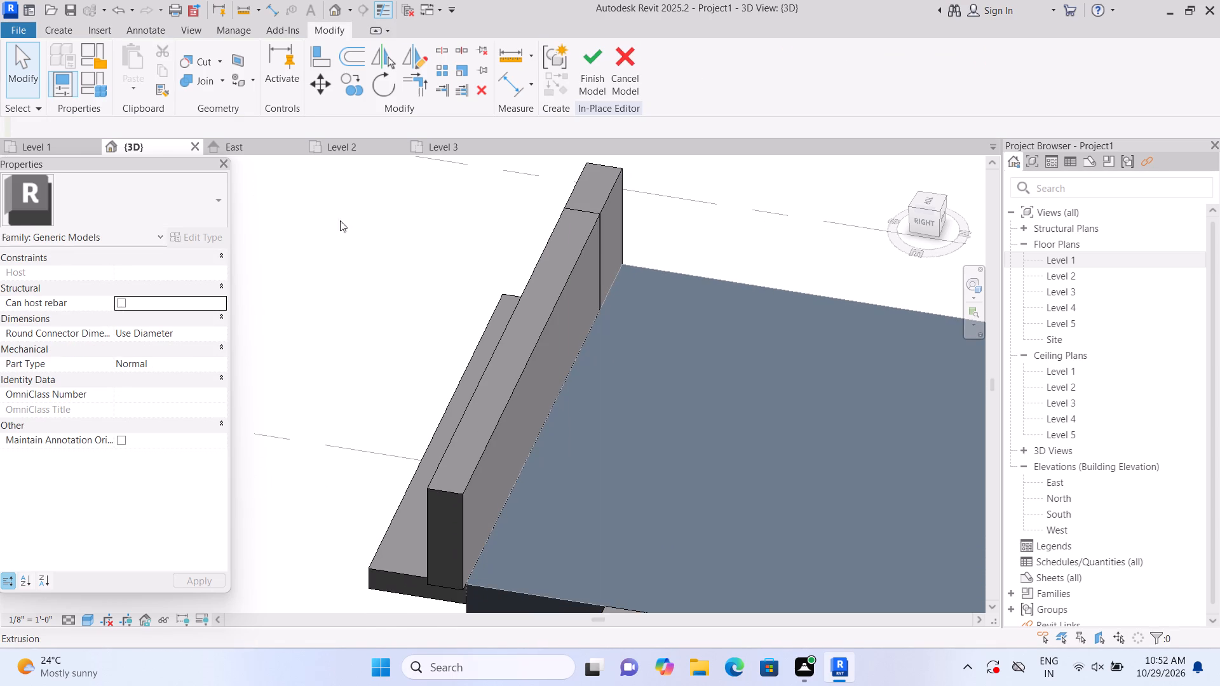
pyautogui.click(220, 82)
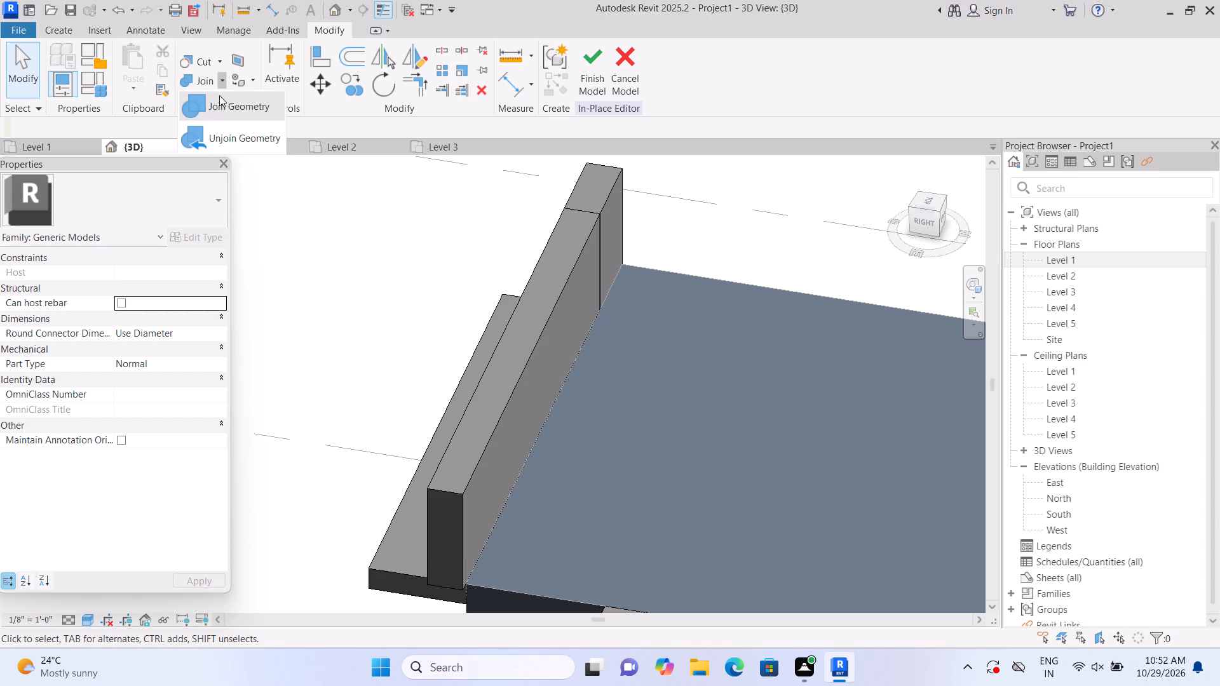
pyautogui.click(224, 107)
pyautogui.click(593, 238)
pyautogui.click(609, 199)
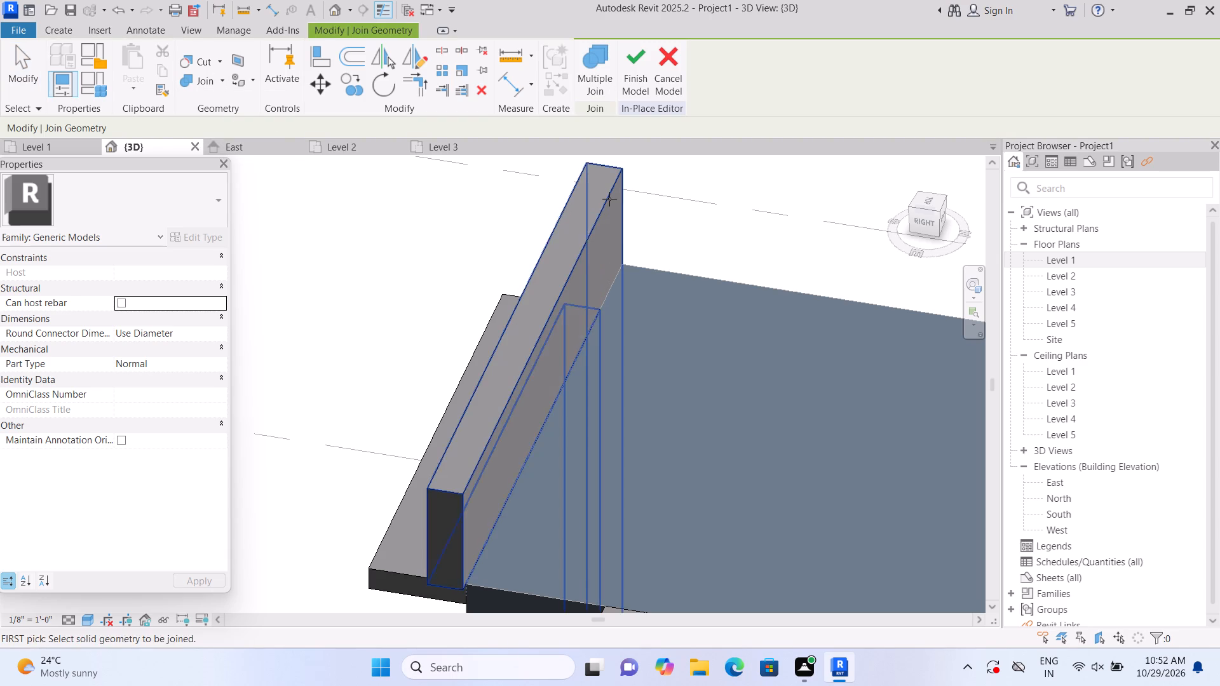
pyautogui.press('Escape')
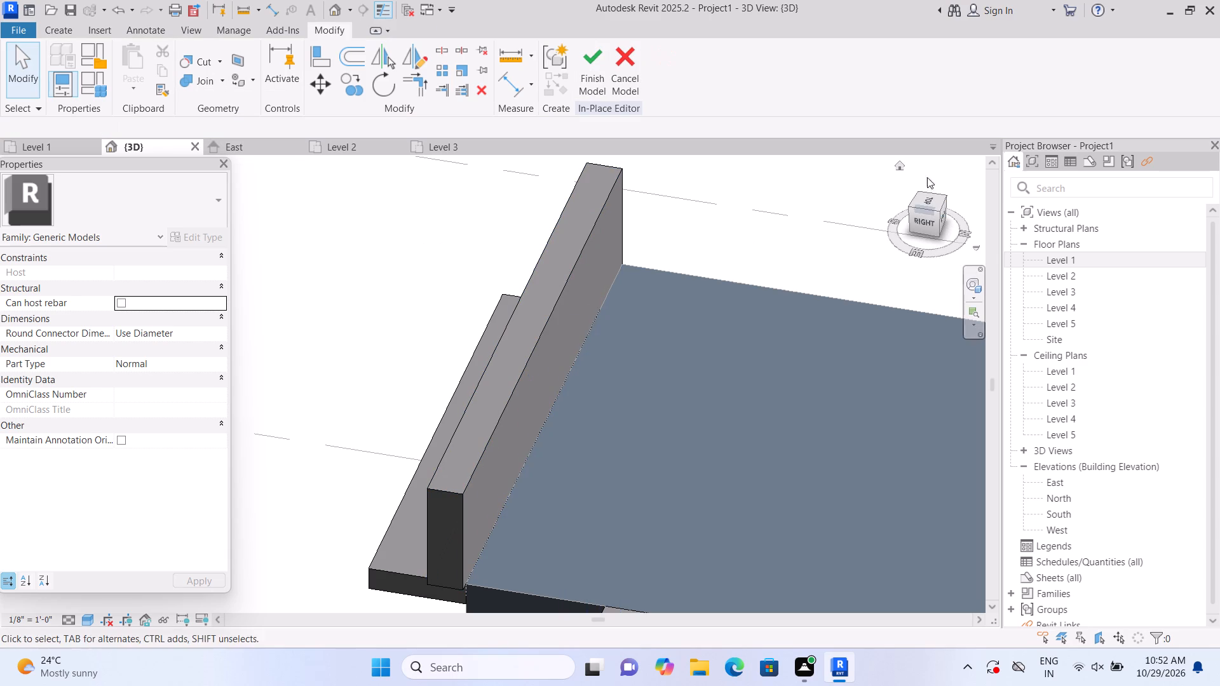
# Return to the home 3D view and examine the front facade with its joined strips up close.
pyautogui.click(900, 166)
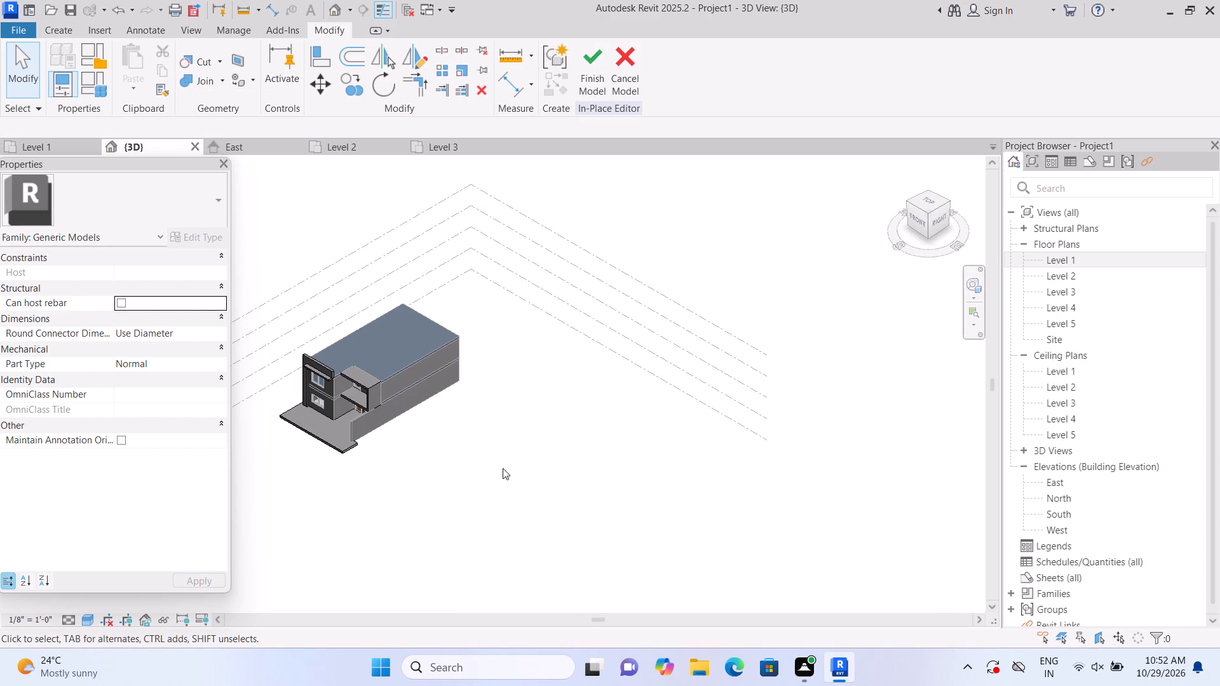
pyautogui.moveTo(292, 548); pyautogui.dragTo(398, 552, button='middle')
pyautogui.middleClick(398, 552)
pyautogui.scroll(3, 408, 478)
pyautogui.scroll(5, 403, 381)
pyautogui.scroll(1, 391, 450)
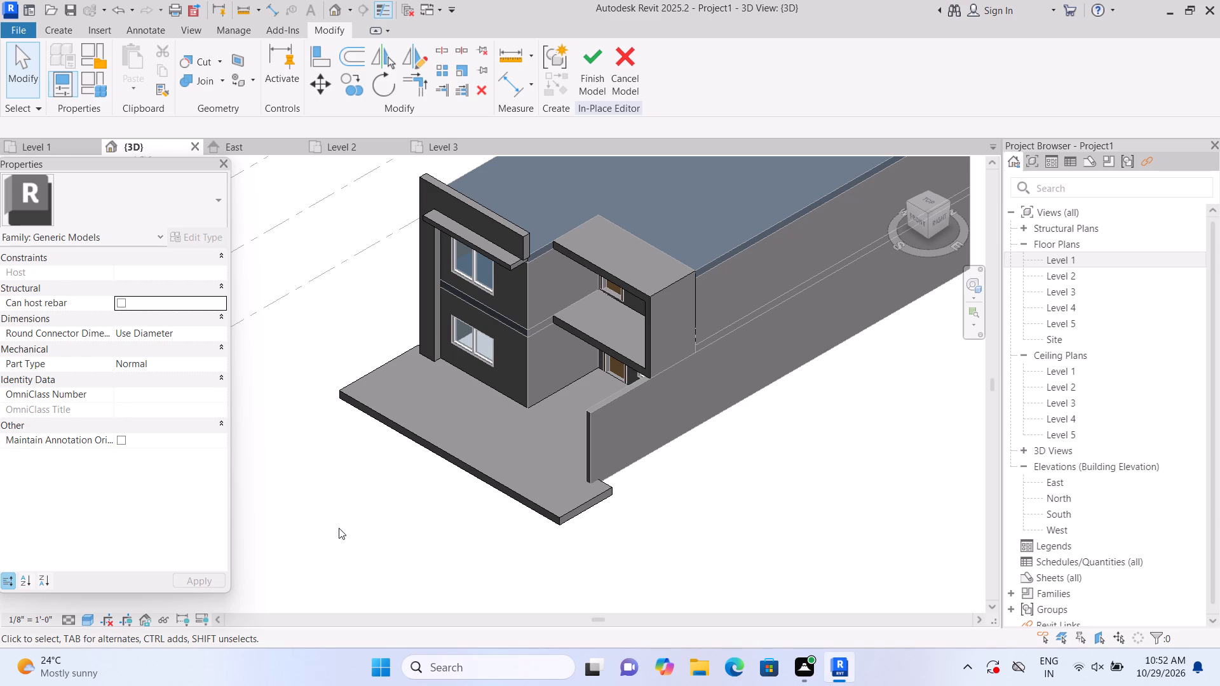
# Stretch the front parapet extrusion's top face upward to an extrusion depth of about 4' 0".
pyautogui.scroll(-4, 764, 542)
pyautogui.scroll(-2, 788, 424)
pyautogui.scroll(6, 788, 424)
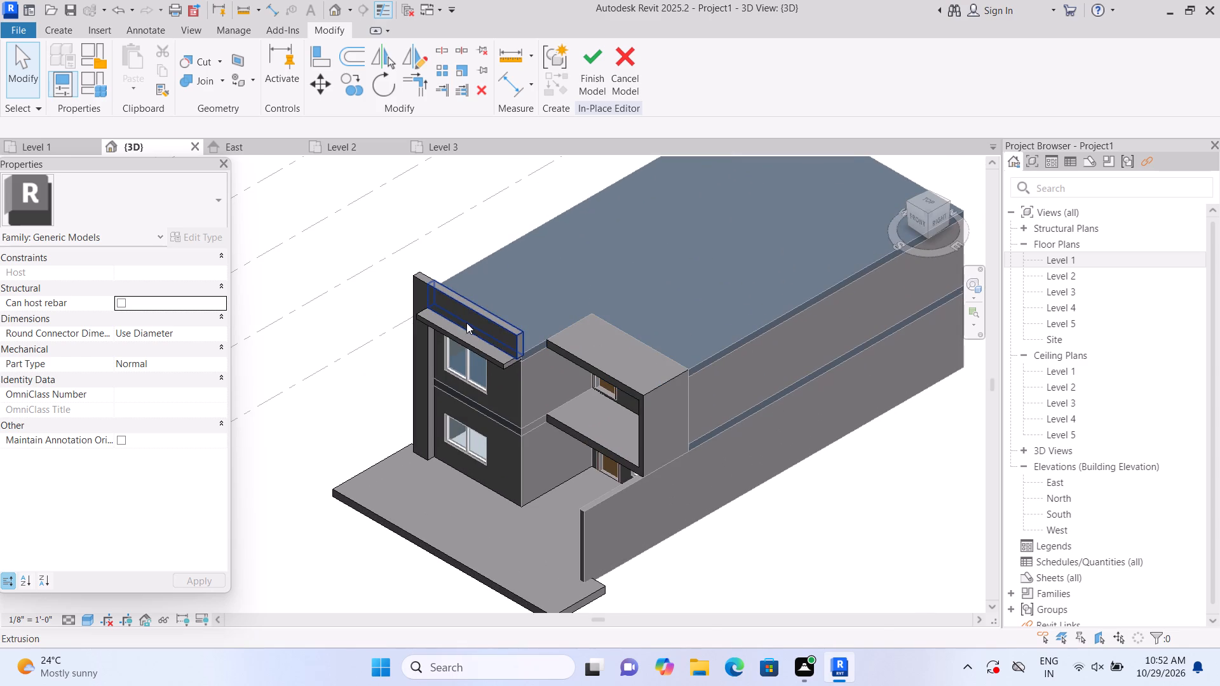
pyautogui.click(452, 313)
pyautogui.scroll(4, 403, 295)
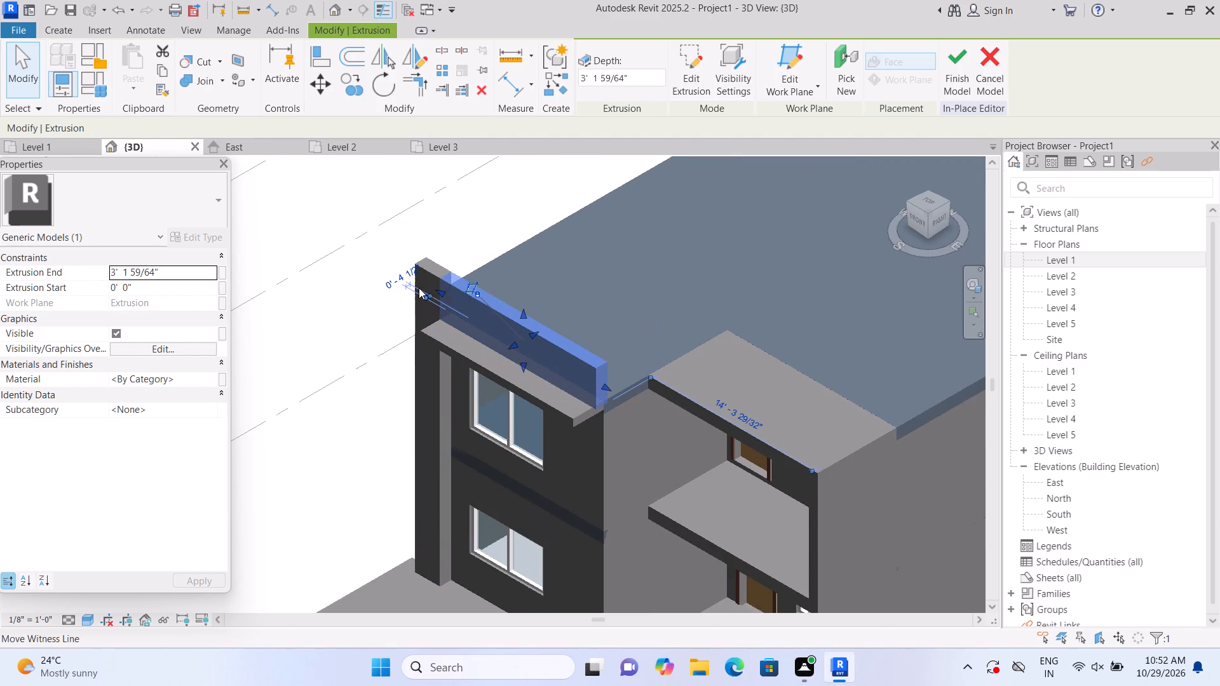
pyautogui.moveTo(522, 316); pyautogui.dragTo(522, 304)
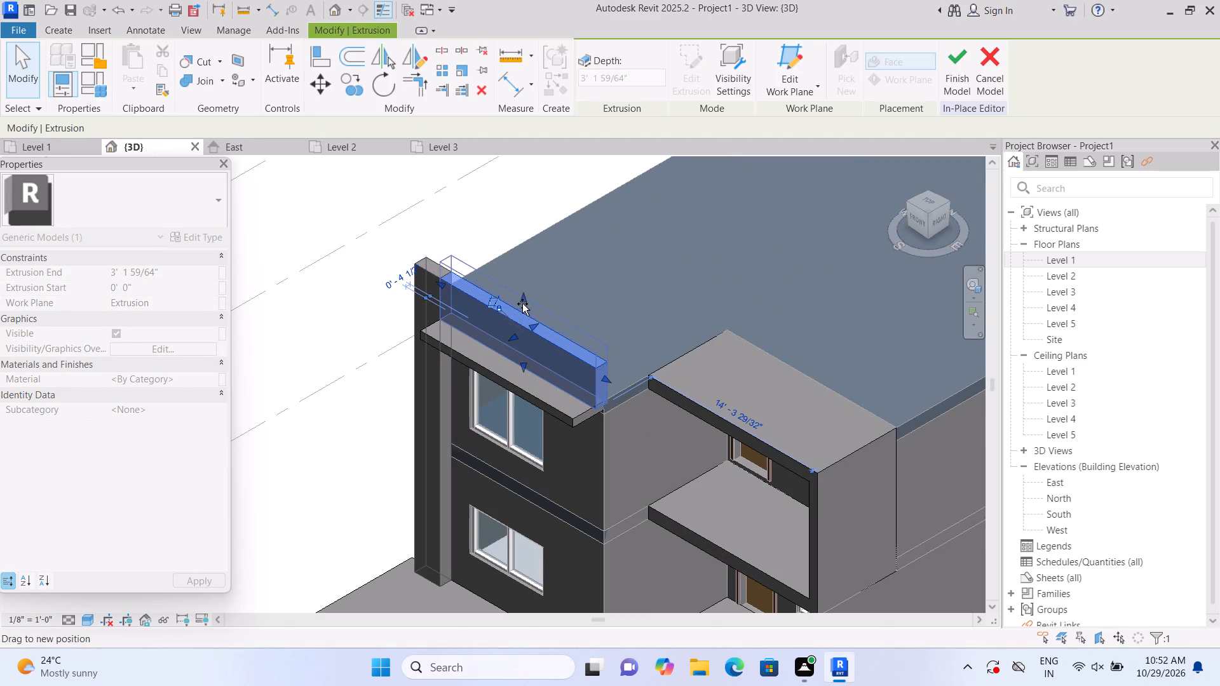
pyautogui.moveTo(522, 304); pyautogui.dragTo(522, 309)
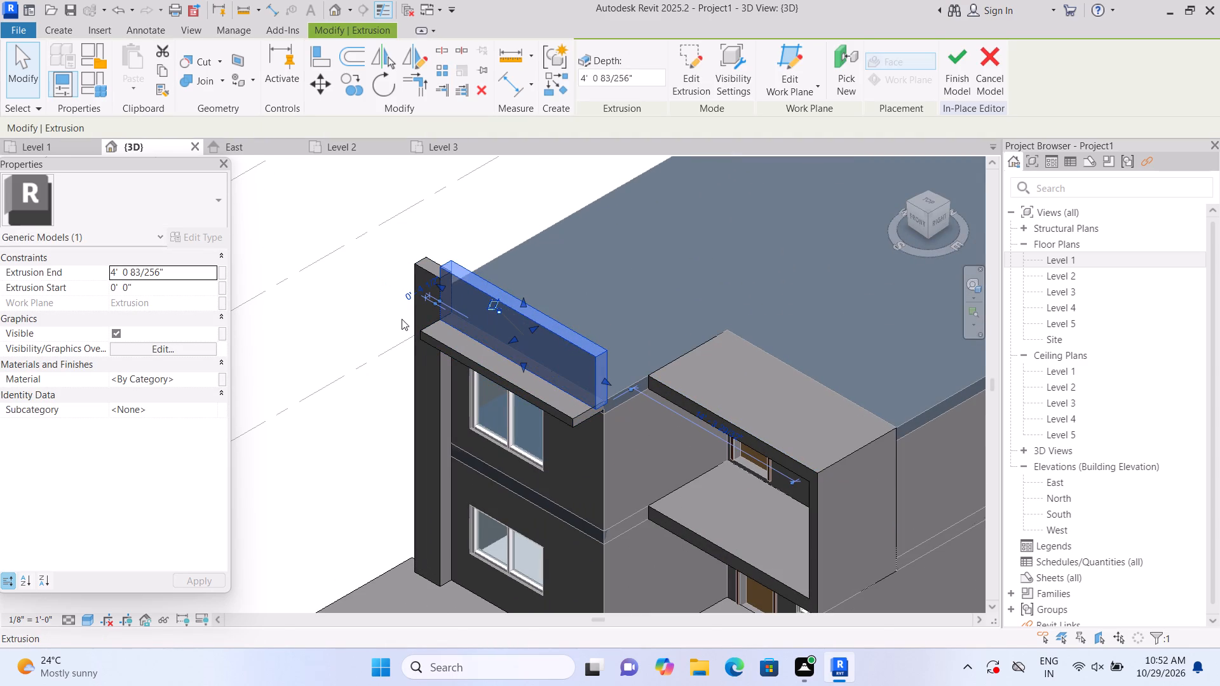
pyautogui.click(379, 322)
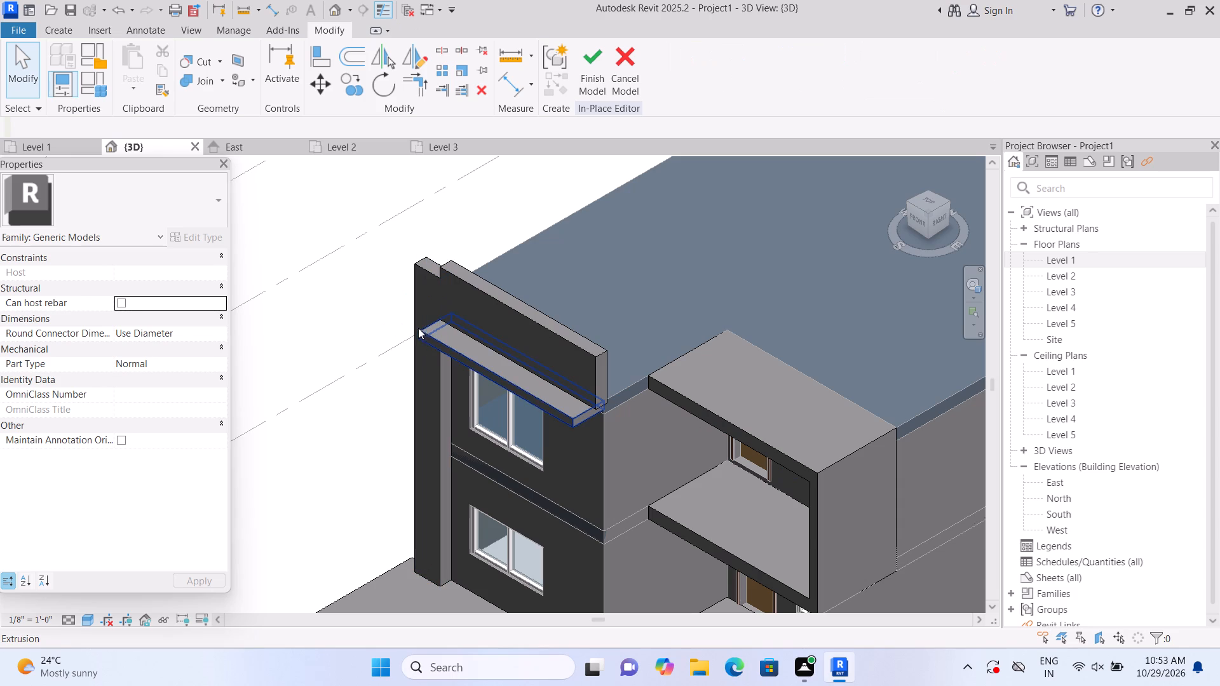
# Raise the top face of the front facade's vertical strip flush with the parapet strip's top.
pyautogui.click(410, 318)
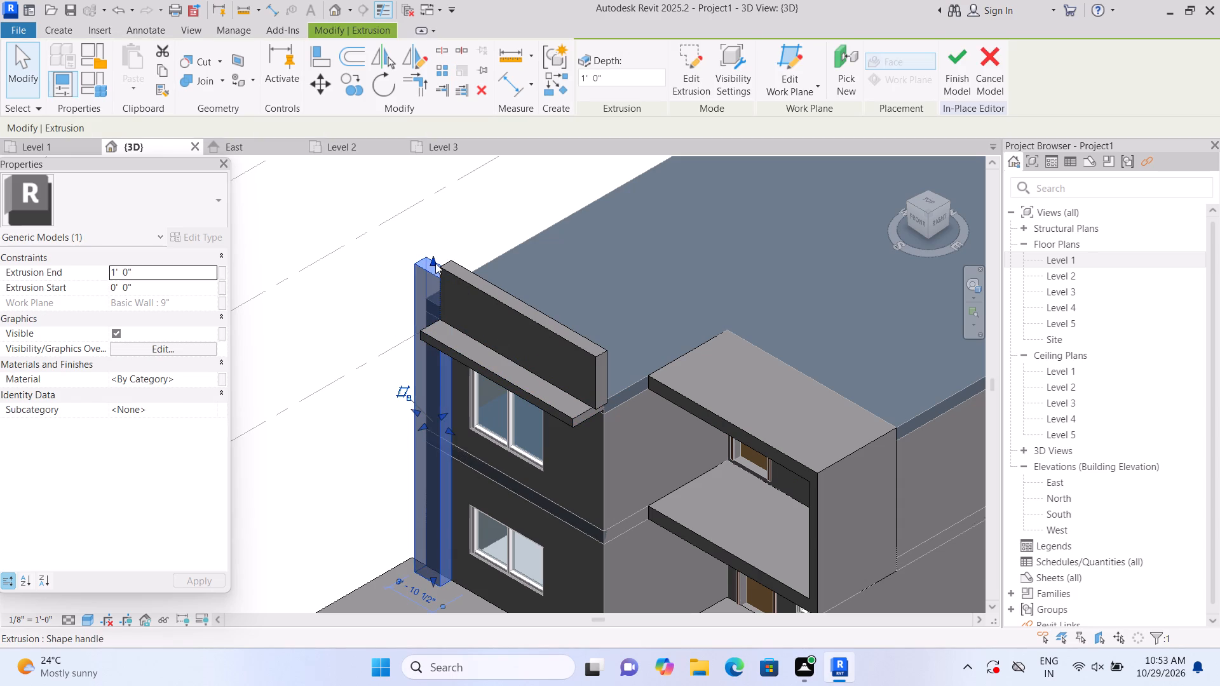
pyautogui.click(431, 260)
pyautogui.click(383, 297)
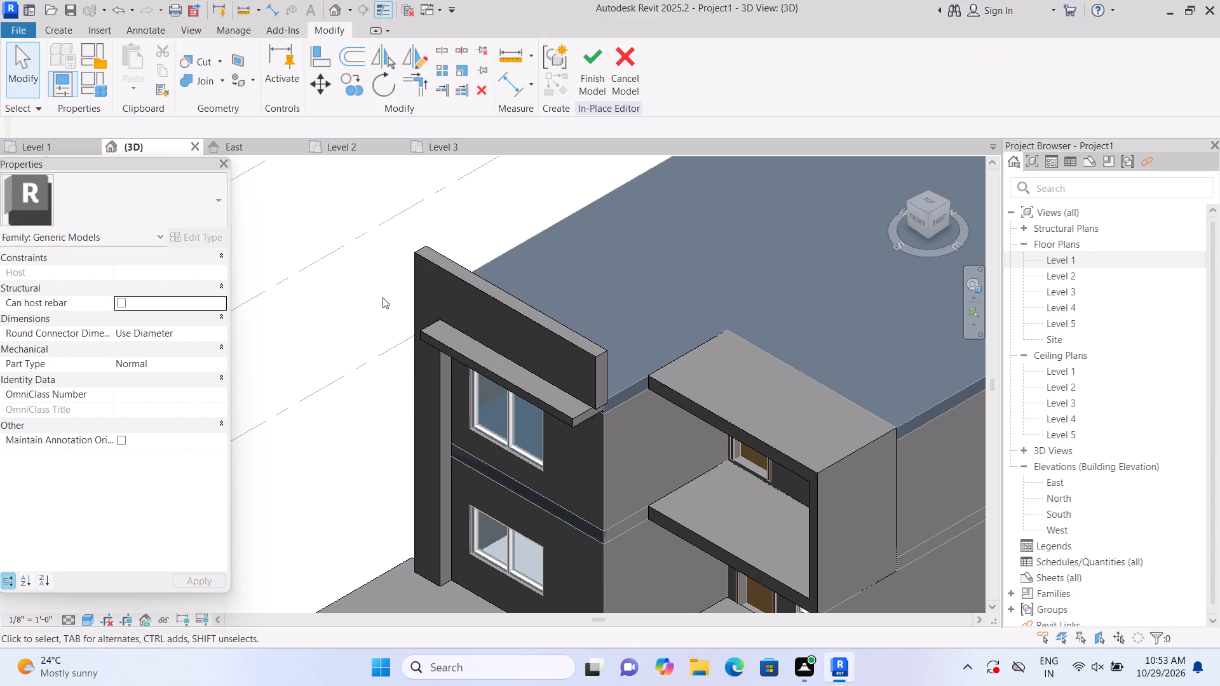
# Select the extruded slab projecting over the upper balcony beside the front facade.
pyautogui.scroll(-3, 271, 269)
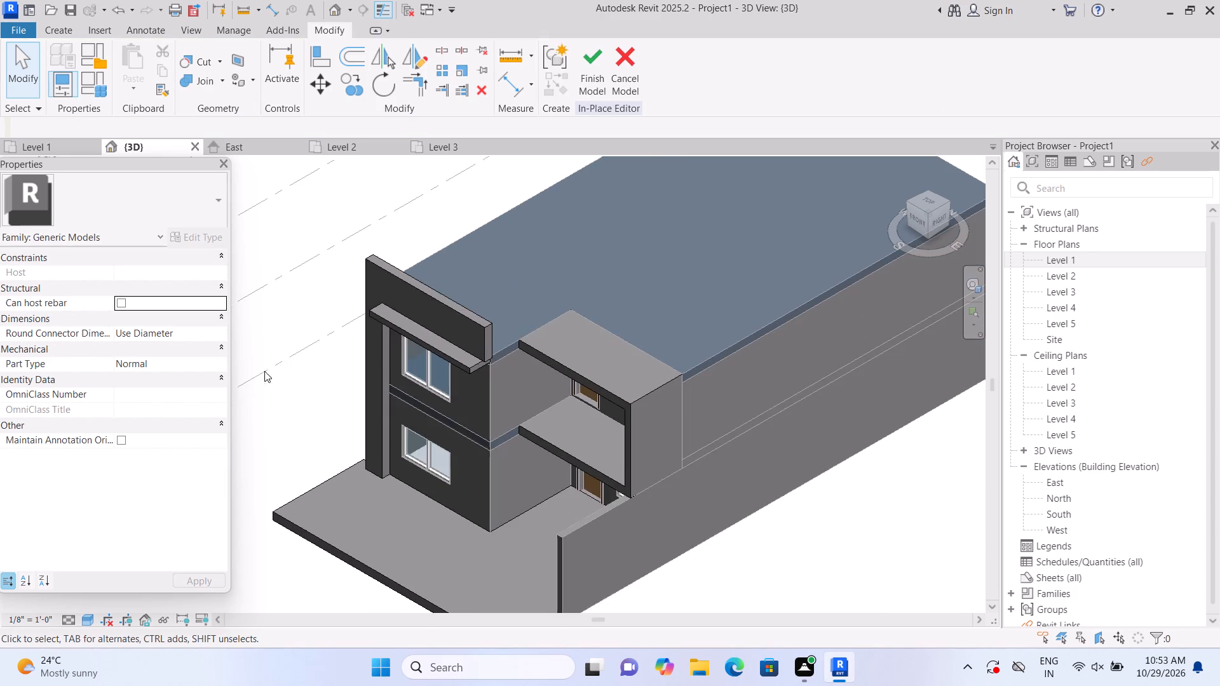
pyautogui.moveTo(268, 383); pyautogui.dragTo(305, 337, button='middle')
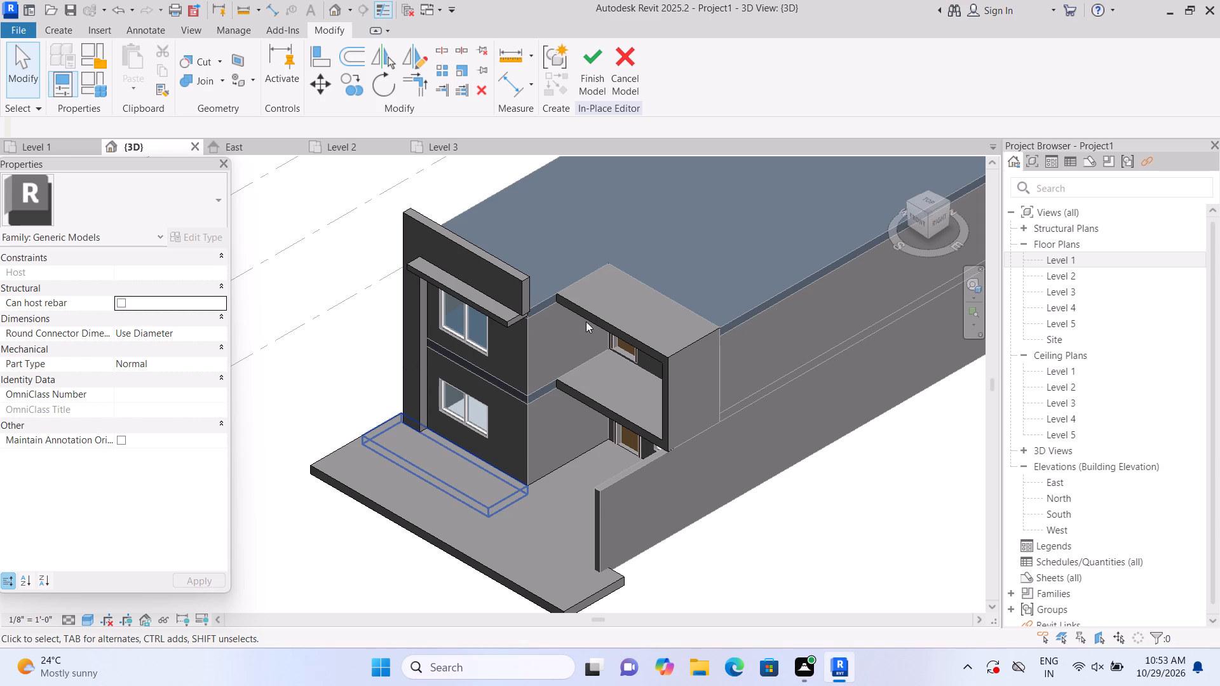
pyautogui.scroll(3, 593, 316)
pyautogui.click(613, 328)
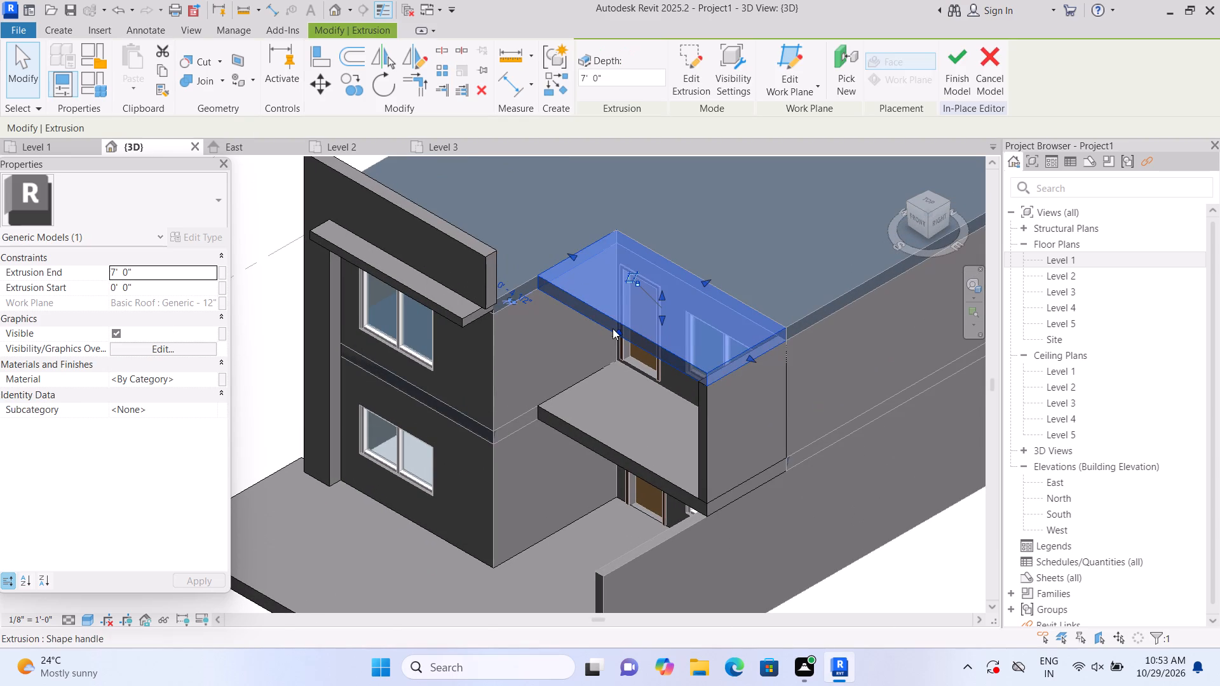
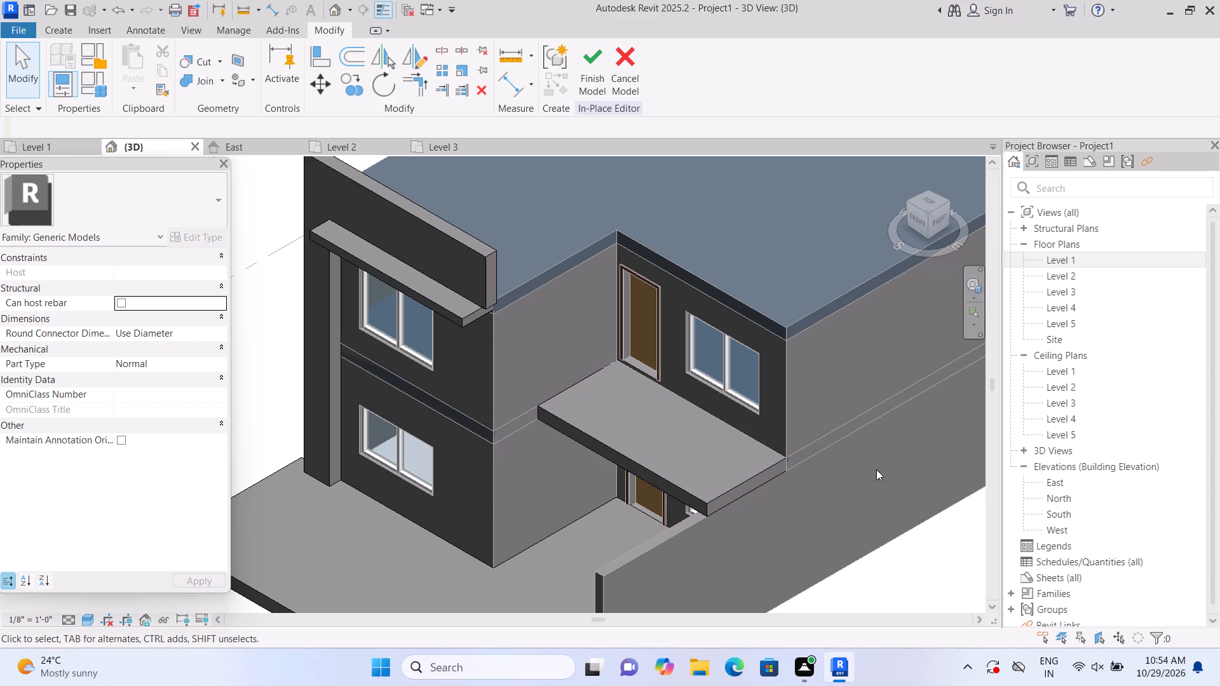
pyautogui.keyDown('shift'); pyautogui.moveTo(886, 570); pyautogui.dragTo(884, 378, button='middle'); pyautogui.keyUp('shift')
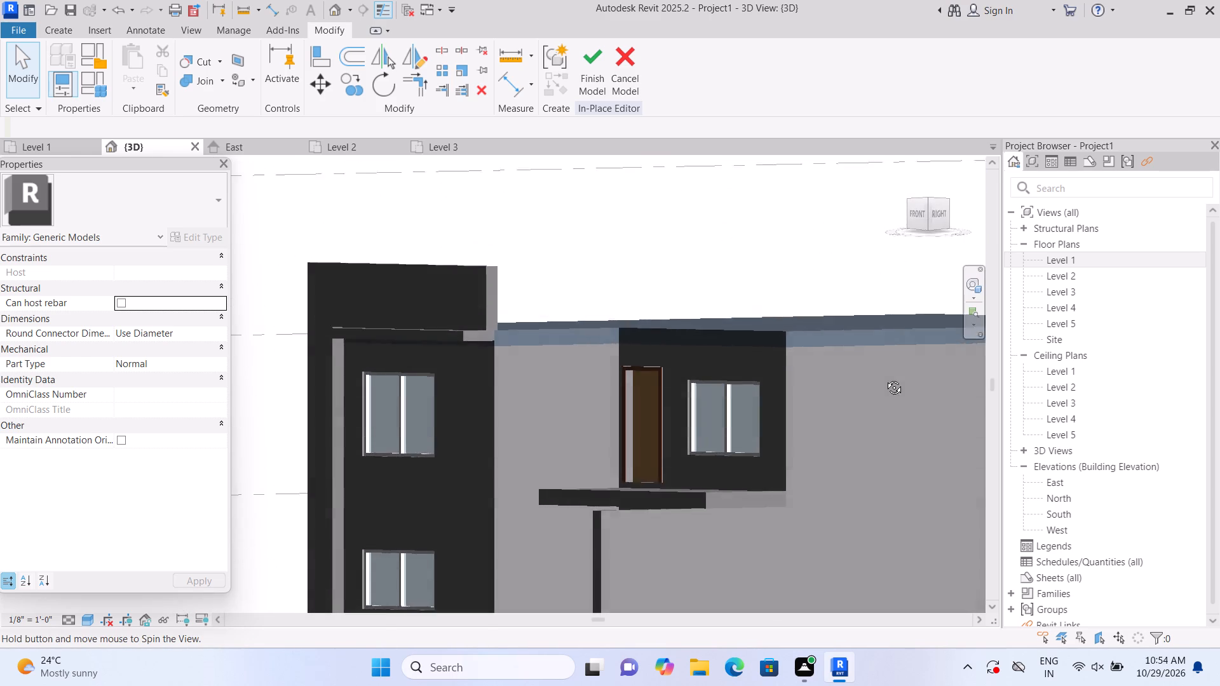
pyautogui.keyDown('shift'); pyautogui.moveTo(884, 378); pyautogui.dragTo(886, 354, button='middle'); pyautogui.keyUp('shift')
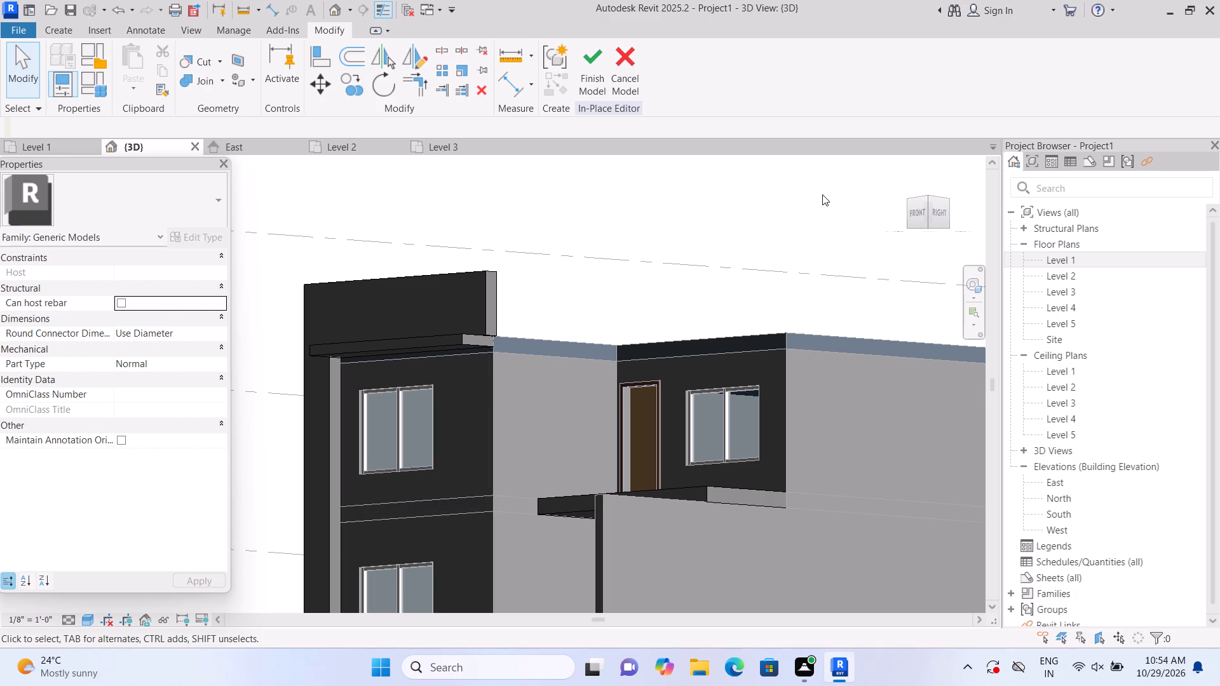
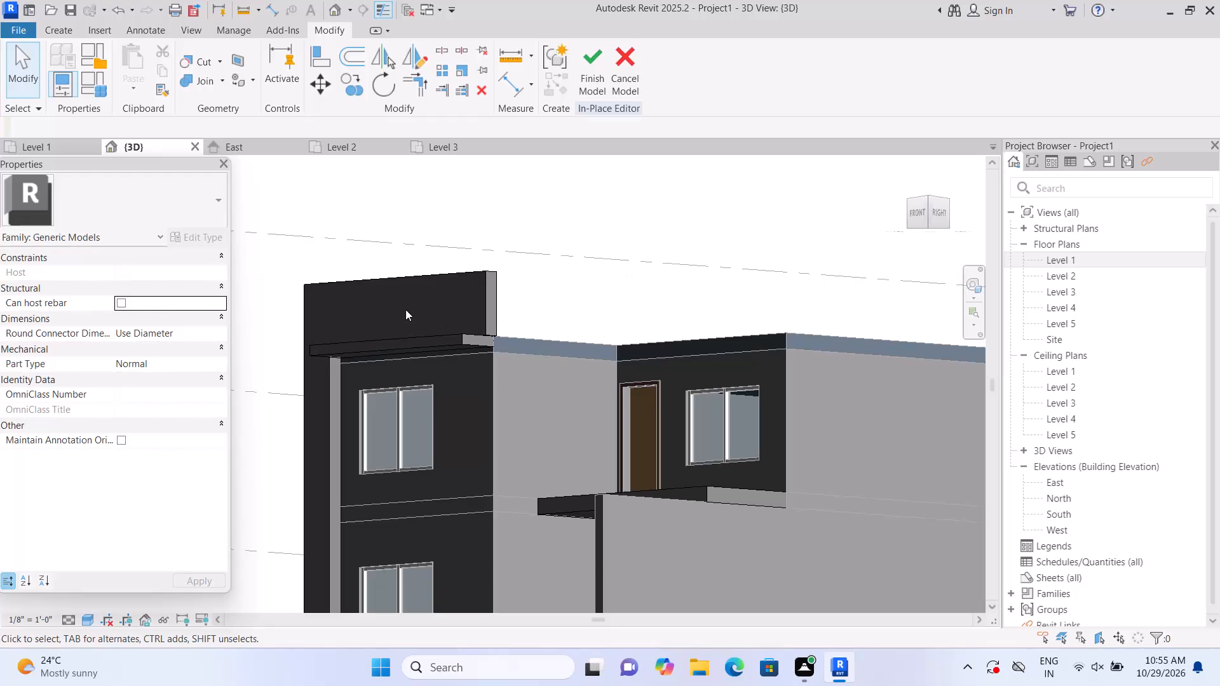
# Bring up the form-creation tools to continue modelling the in-place generic model.
pyautogui.click(68, 30)
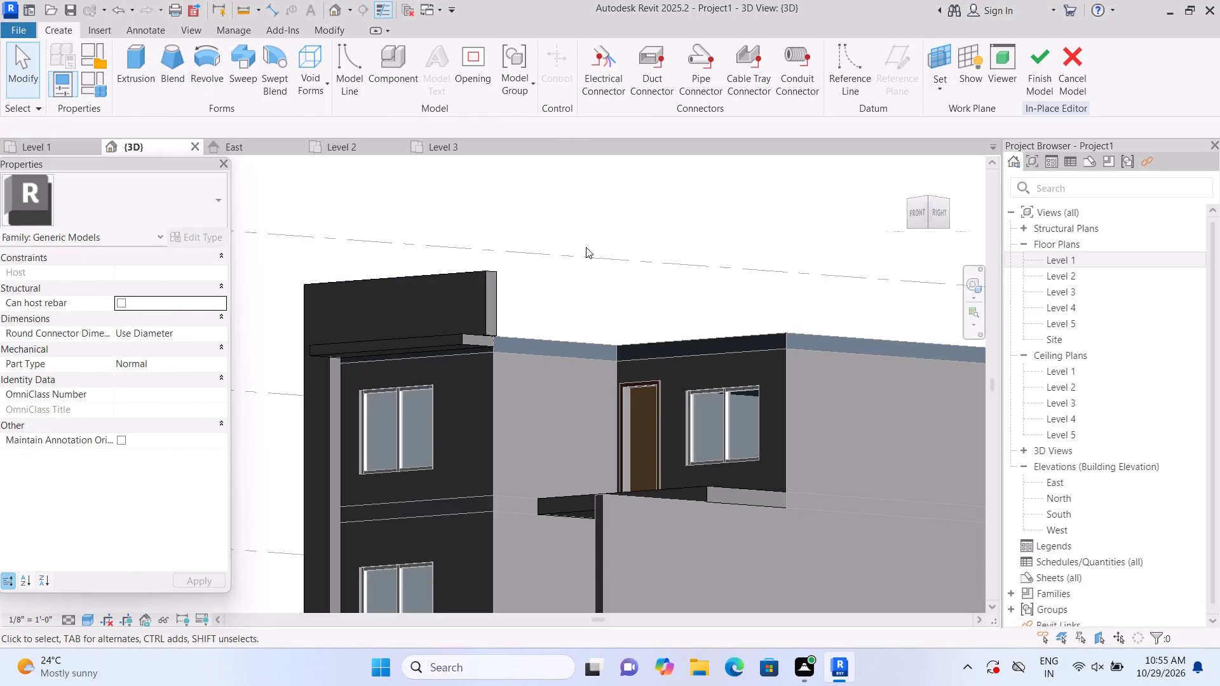
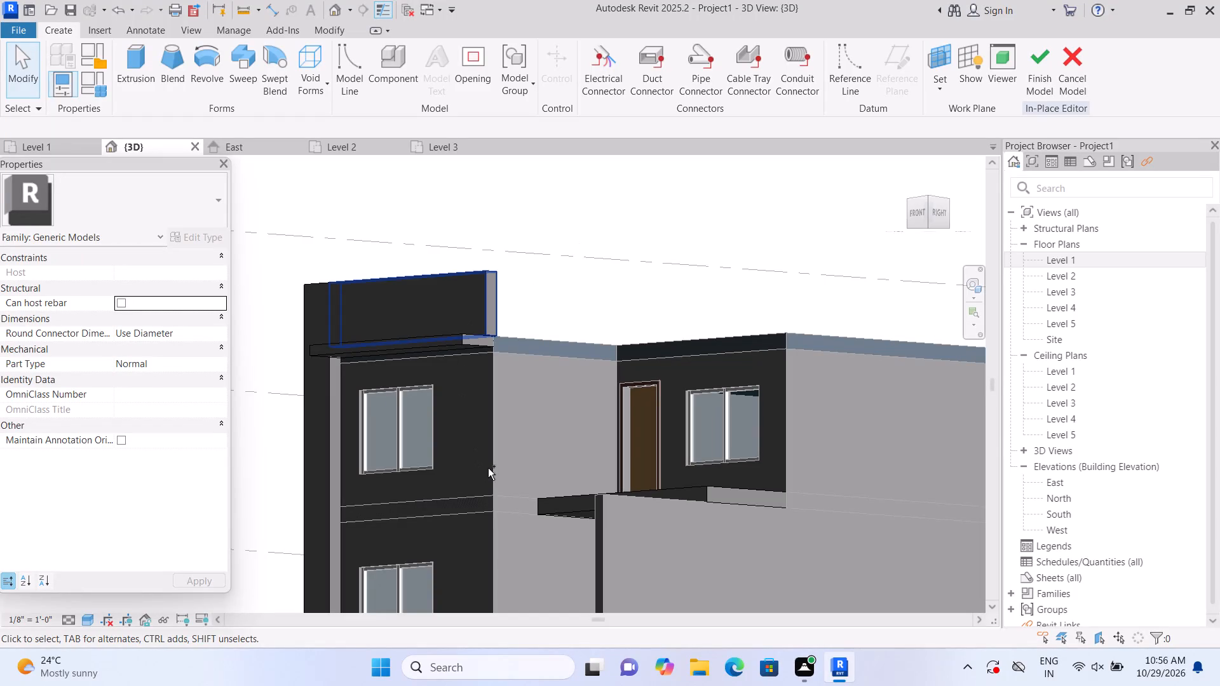
# Undo the last two edits to the balcony's roof slab and side wall.
pyautogui.hotkey('ctrl', 'z')
pyautogui.hotkey('ctrl', 'z')
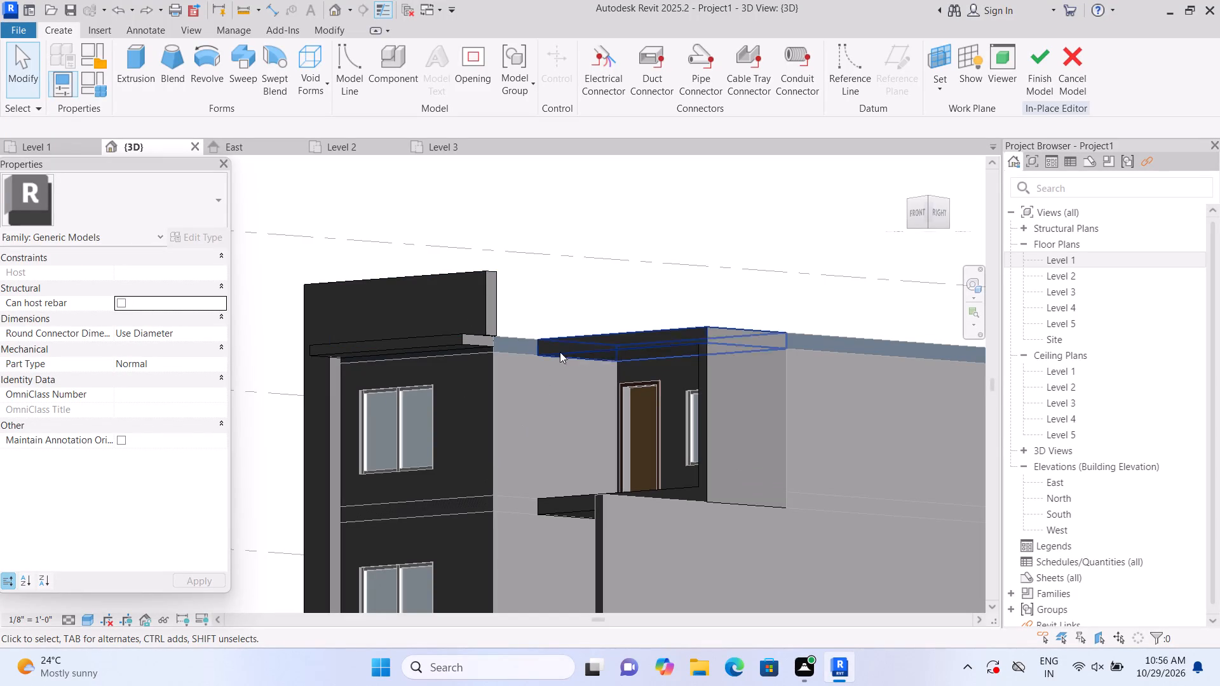
# Shorten the front parapet extrusion at the balcony end so its end face sits flush with the wall corner below.
pyautogui.click(895, 166)
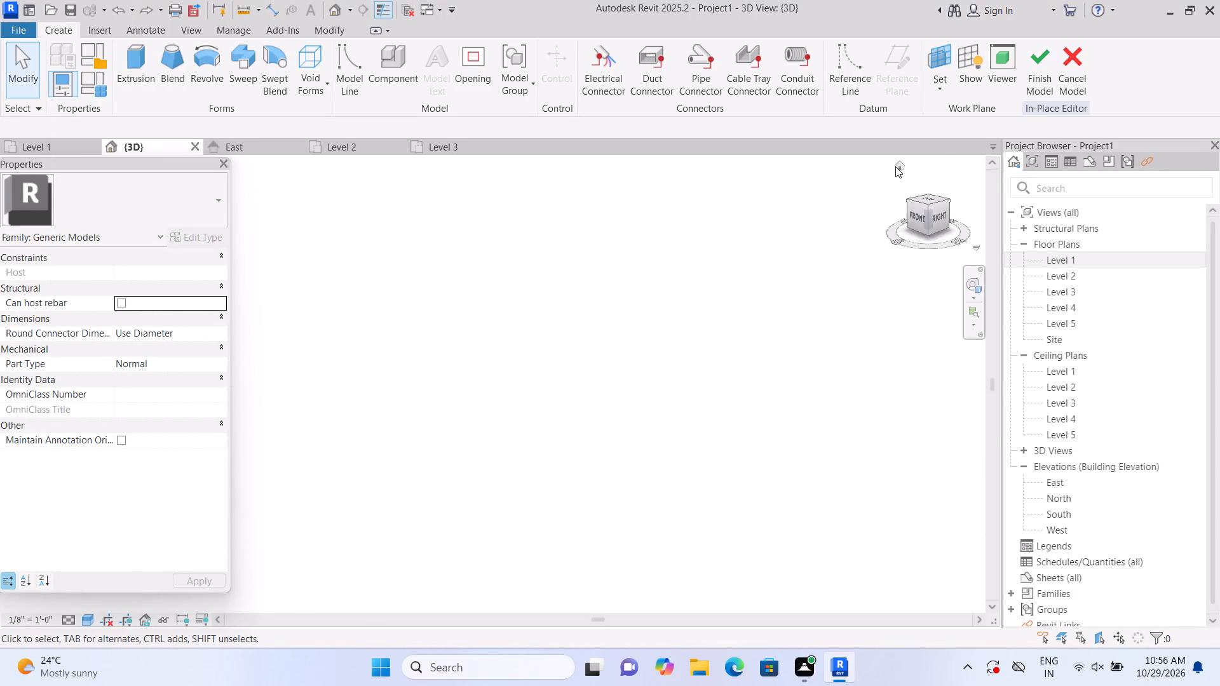
pyautogui.scroll(2, 166, 454)
pyautogui.scroll(2, 230, 412)
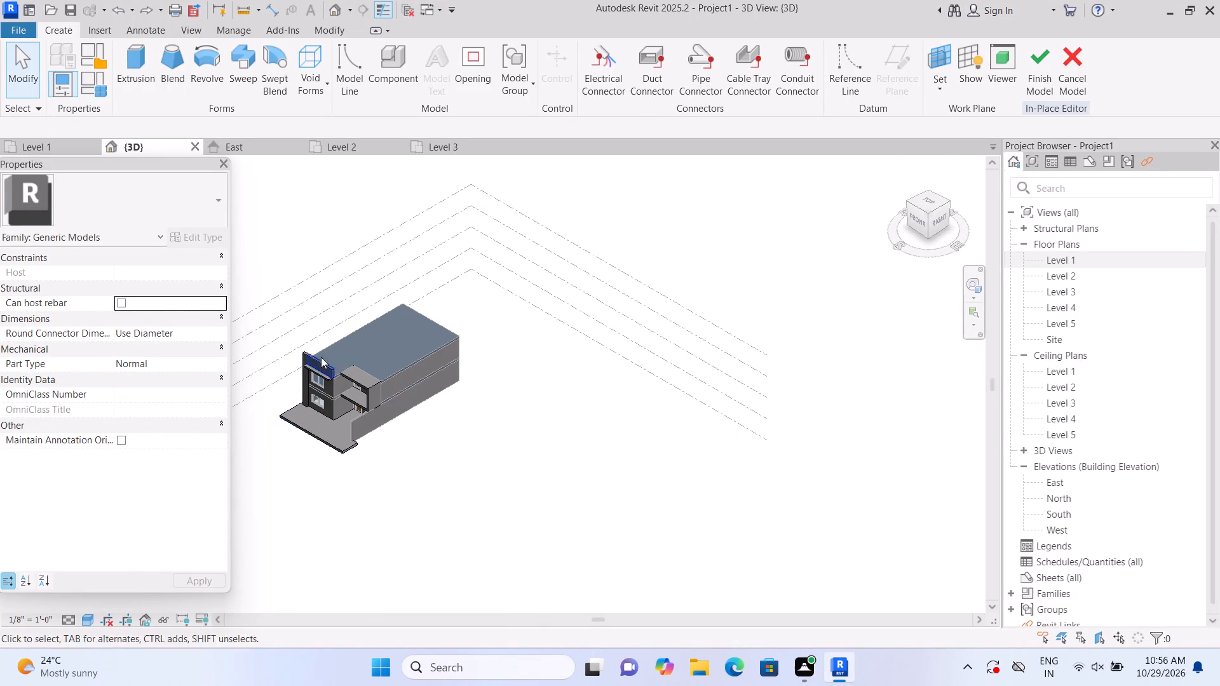
pyautogui.scroll(10, 283, 380)
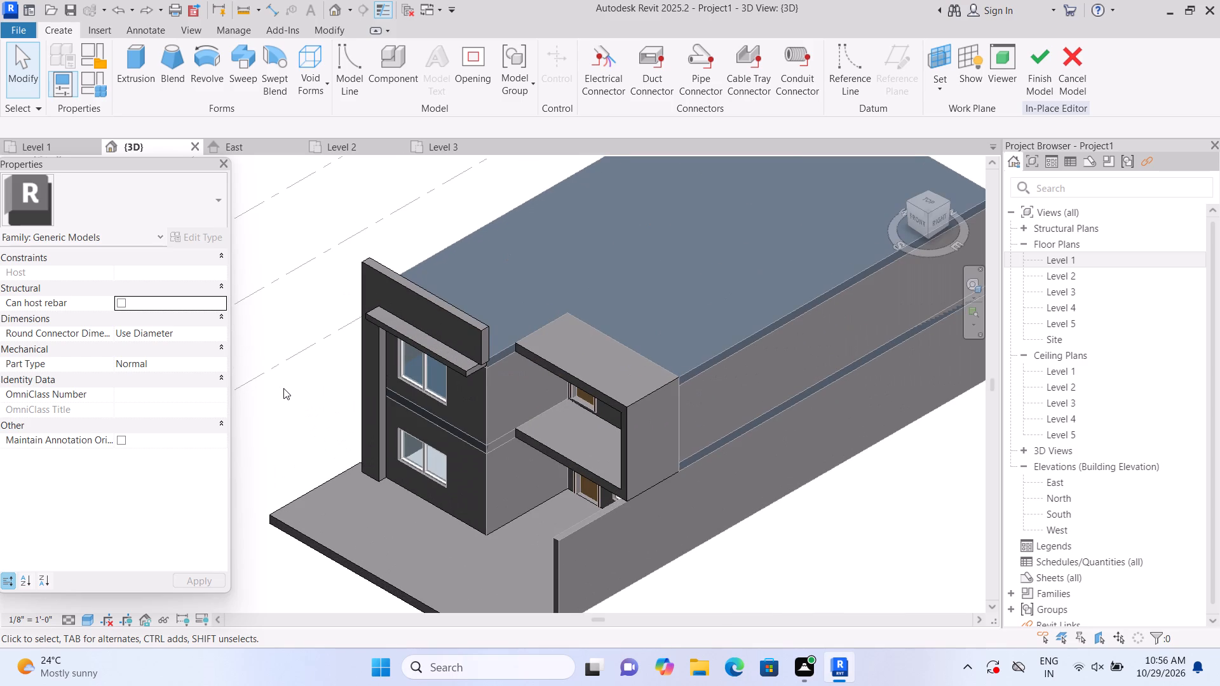
pyautogui.scroll(3, 283, 388)
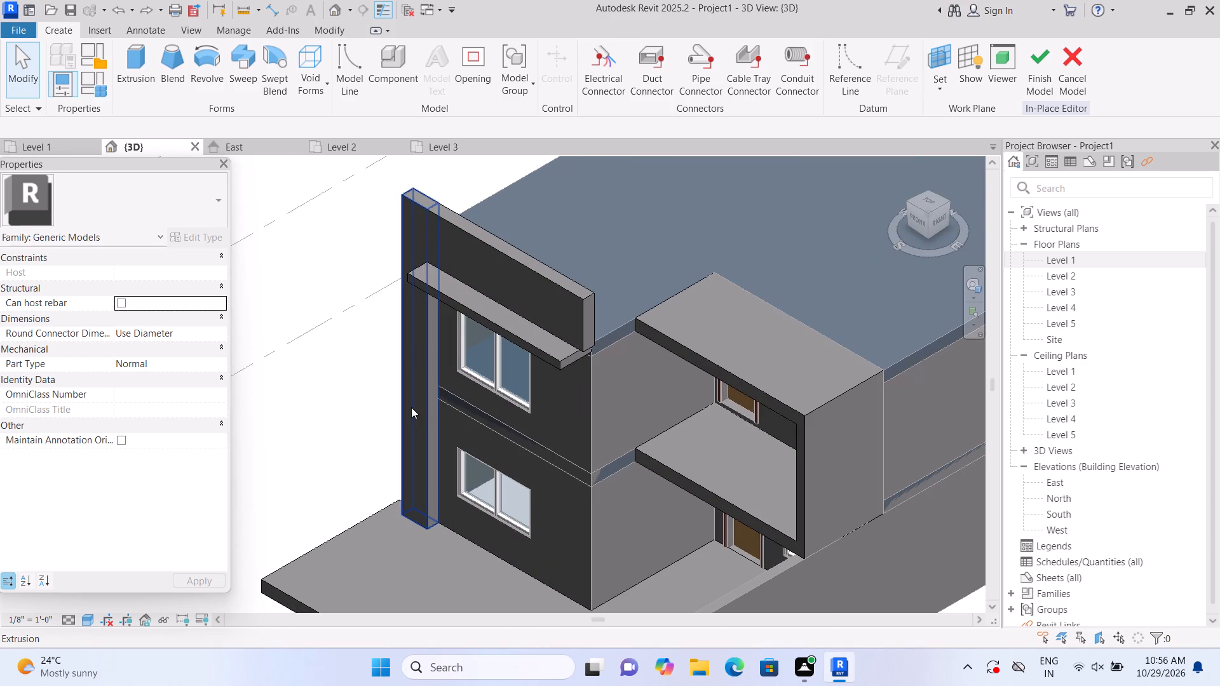
pyautogui.moveTo(388, 405); pyautogui.dragTo(323, 378, button='middle')
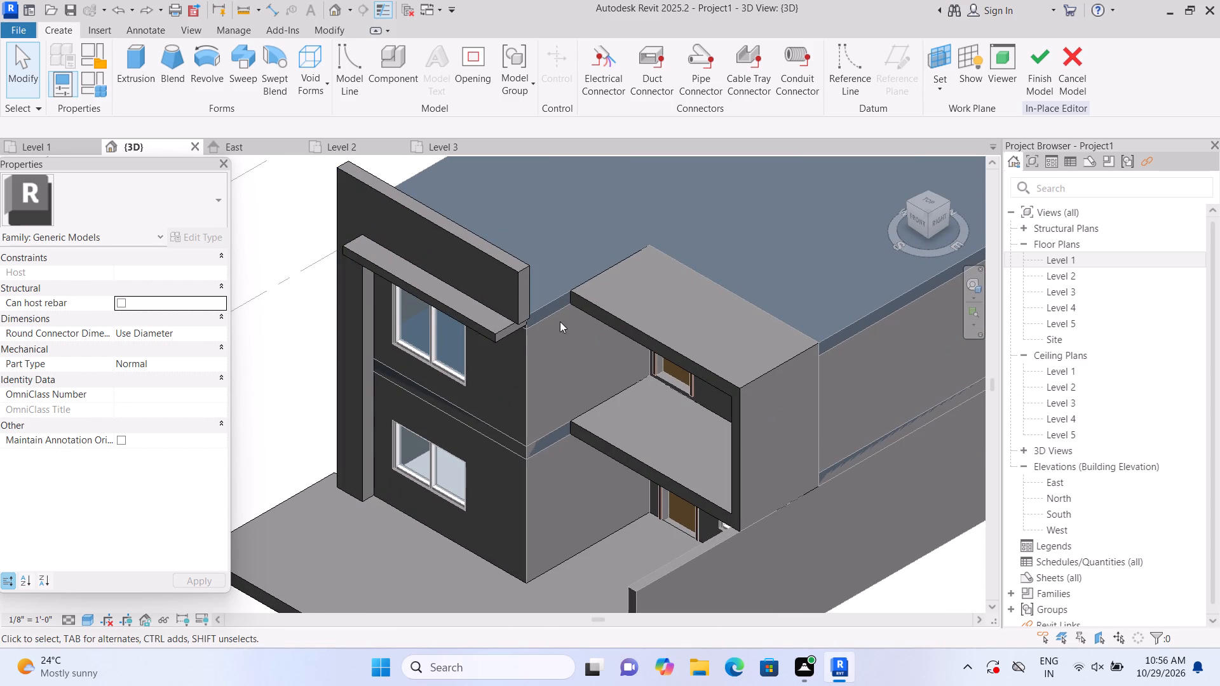
pyautogui.scroll(5, 507, 316)
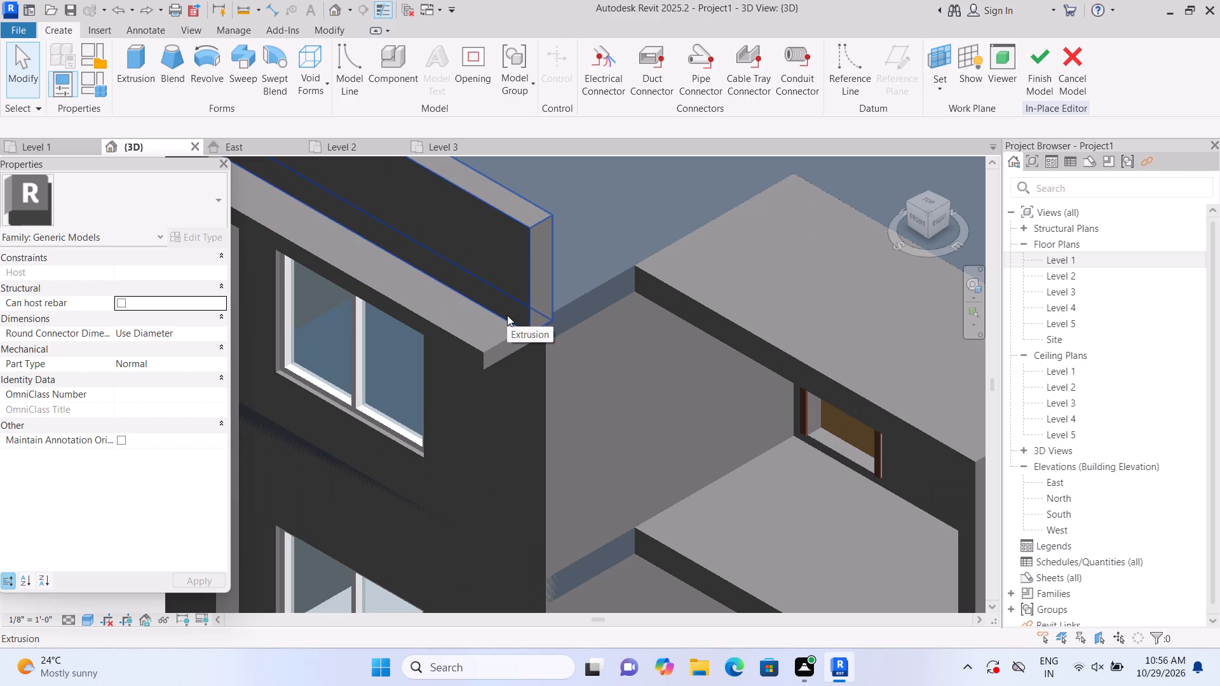
pyautogui.scroll(2, 507, 315)
pyautogui.click(507, 315)
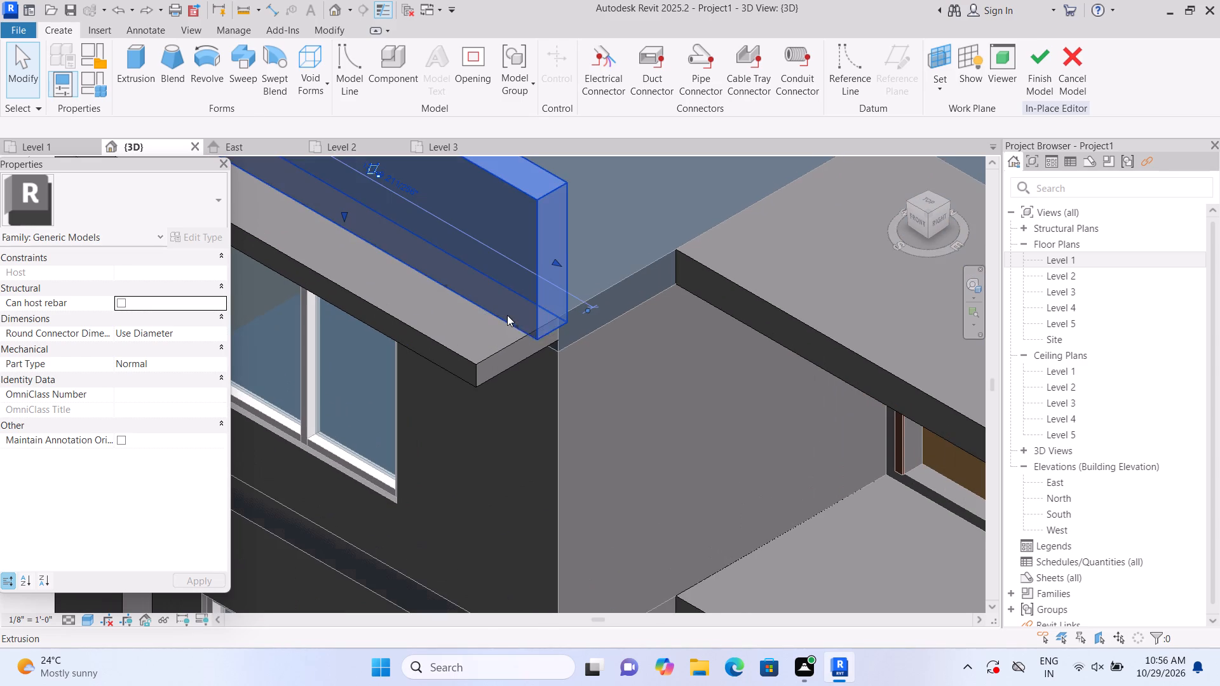
pyautogui.moveTo(556, 260); pyautogui.dragTo(543, 255)
pyautogui.click(585, 361)
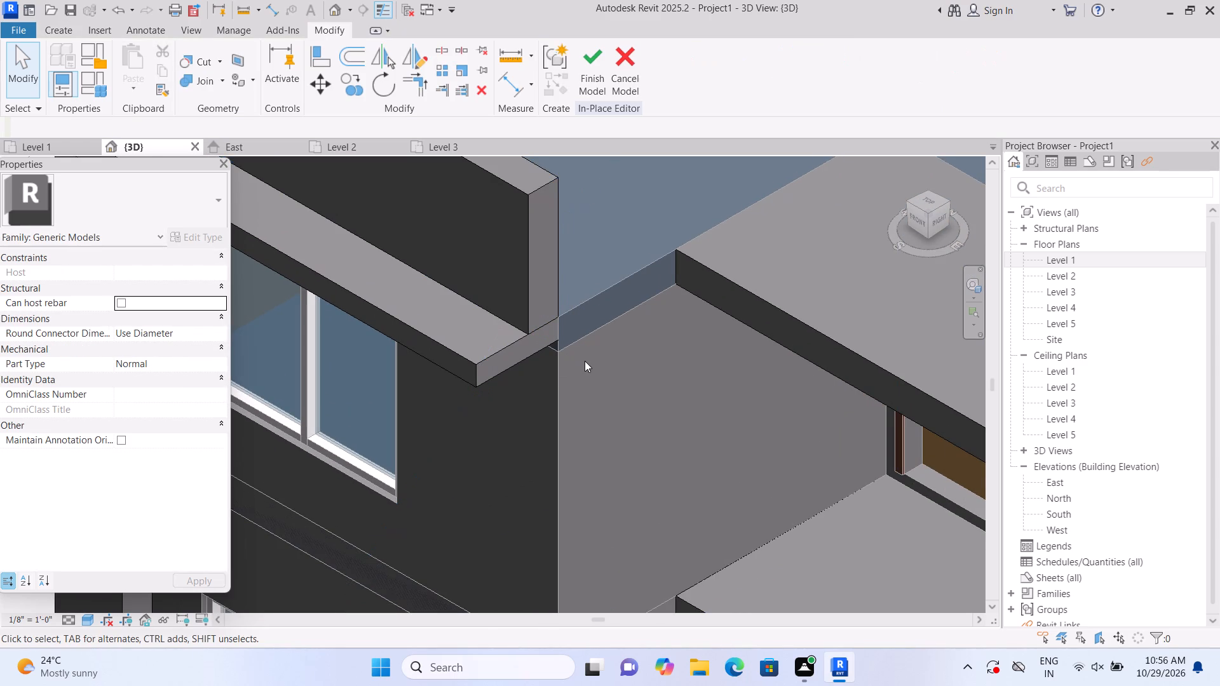
pyautogui.scroll(-6, 585, 361)
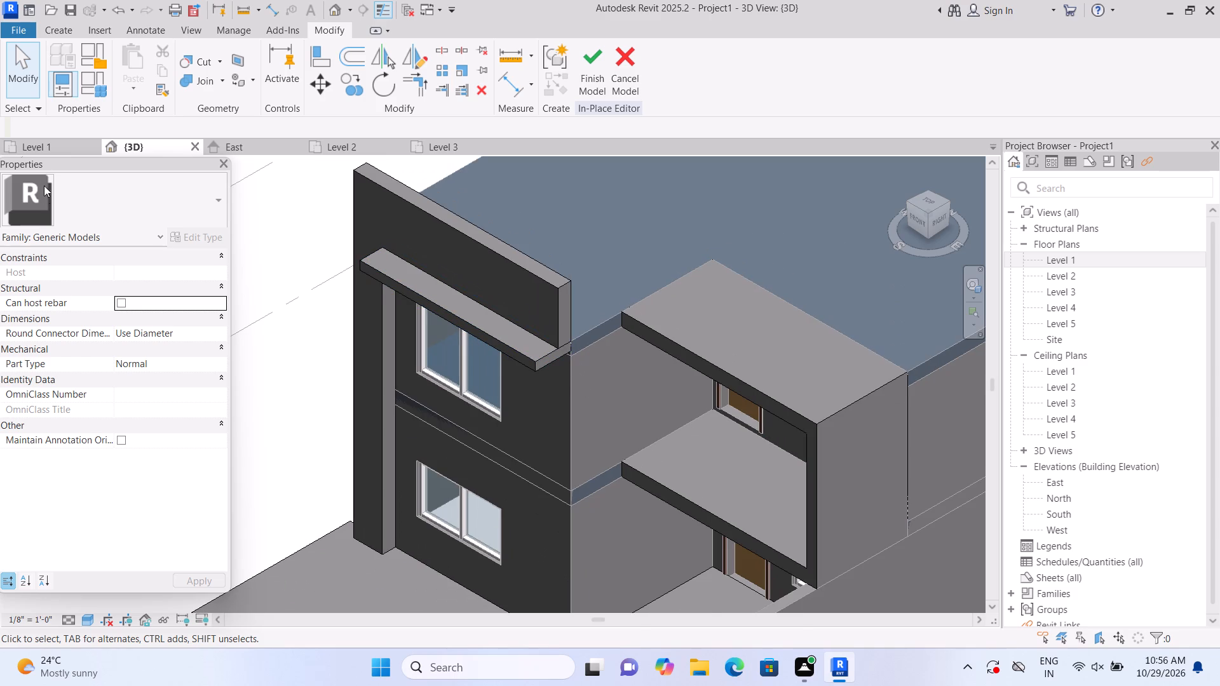
# Extrude a narrow rectangle about 3'-11" long by 6" high on the main roof's top face, from the front parapet's end to the balcony roof slab.
pyautogui.click(57, 34)
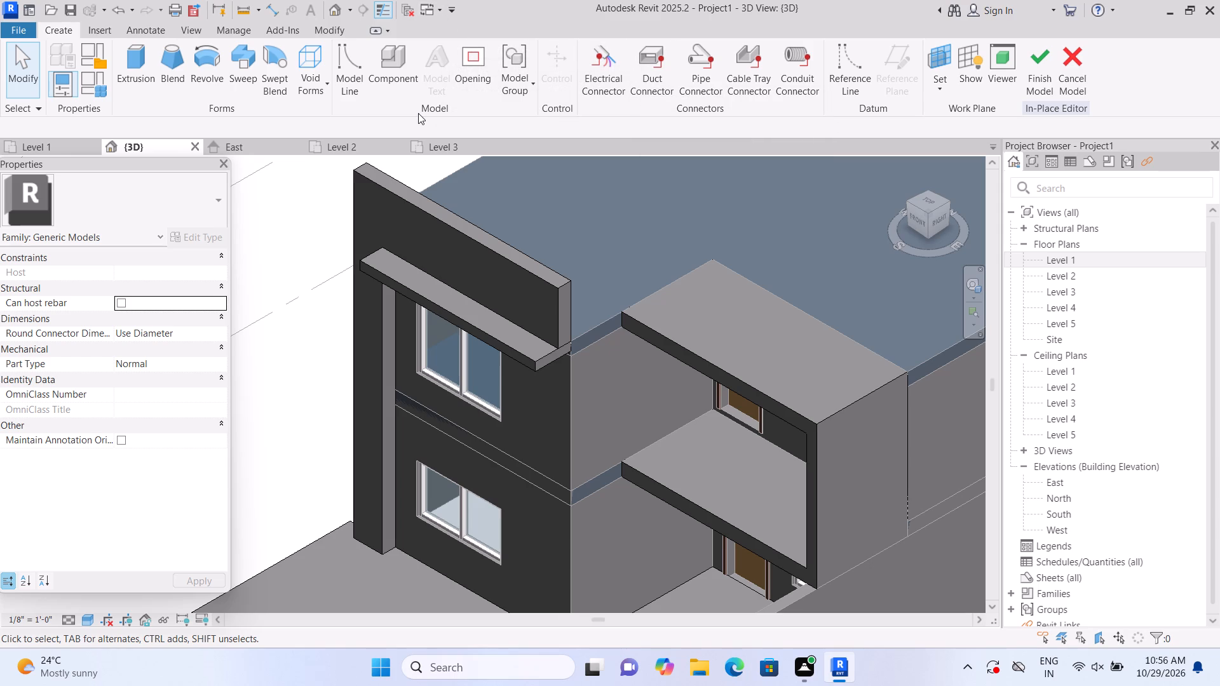
pyautogui.click(146, 65)
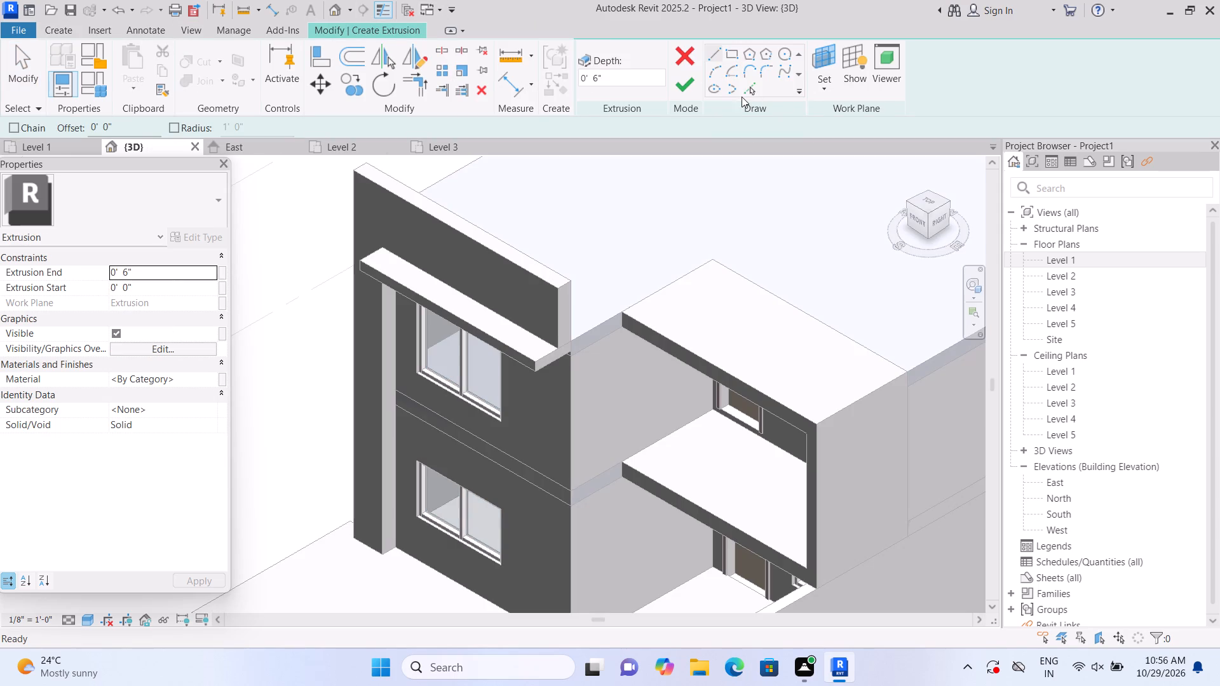
pyautogui.click(811, 90)
pyautogui.click(829, 158)
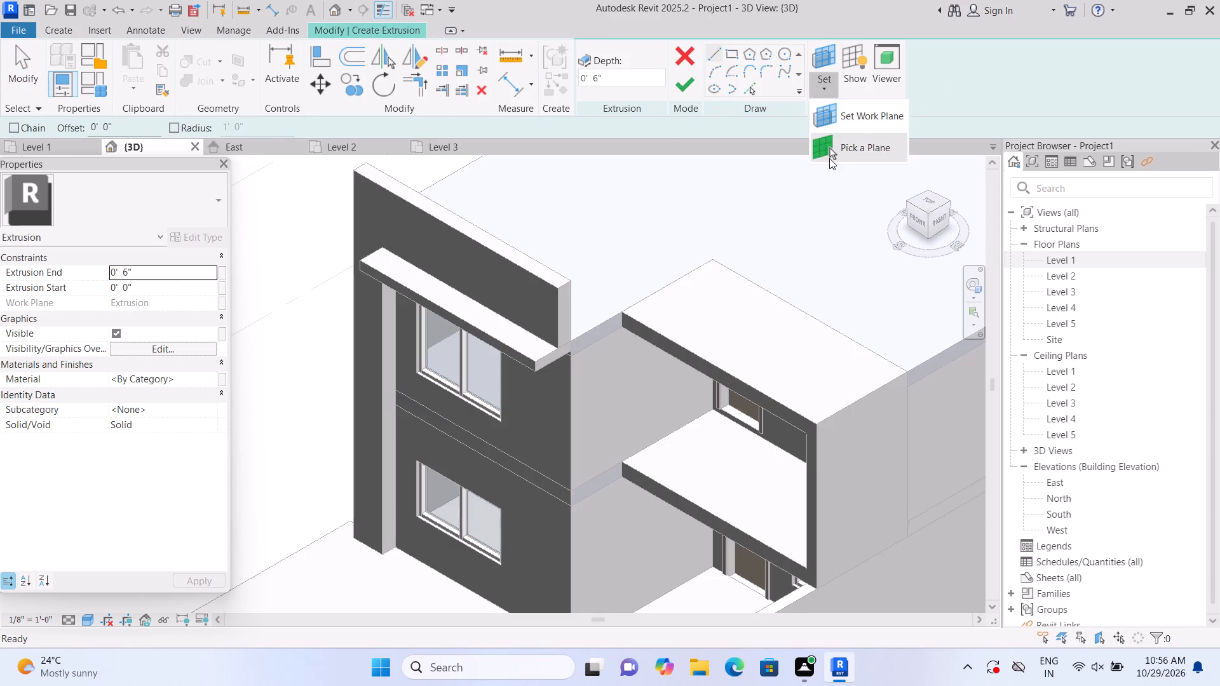
pyautogui.click(705, 227)
pyautogui.keyDown('shift'); pyautogui.moveTo(758, 235); pyautogui.dragTo(728, 255, button='middle'); pyautogui.keyUp('shift')
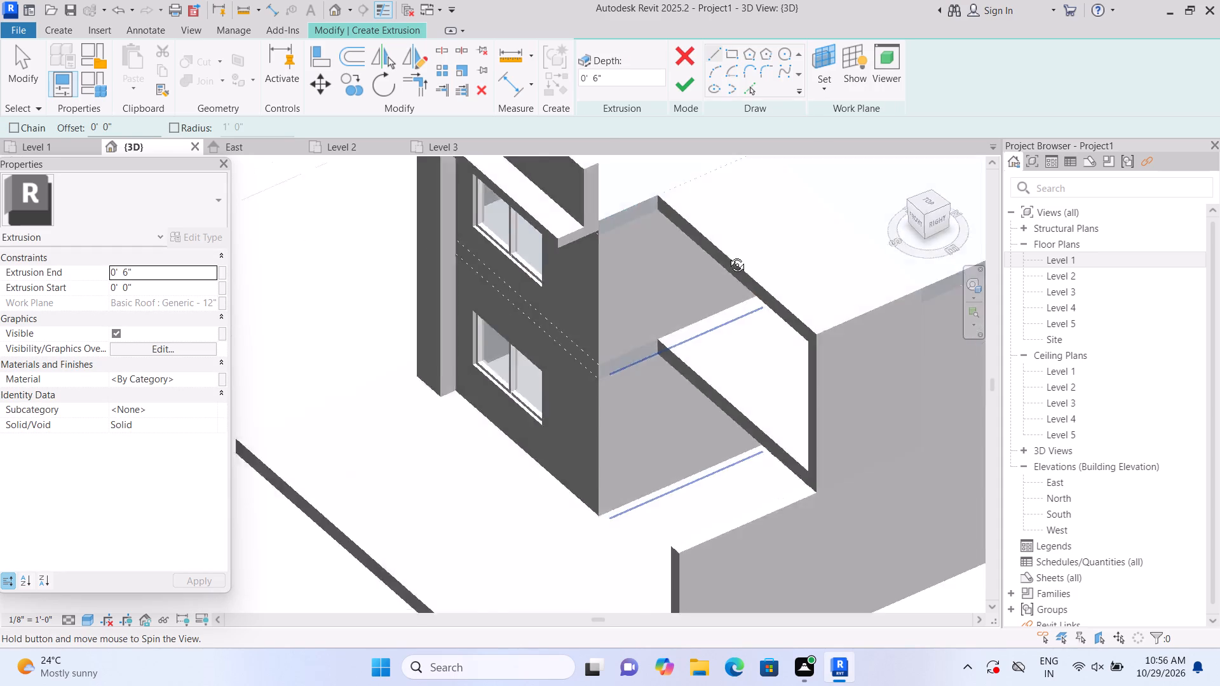
pyautogui.keyDown('shift'); pyautogui.moveTo(728, 255); pyautogui.dragTo(661, 250, button='middle'); pyautogui.keyUp('shift')
pyautogui.moveTo(685, 245); pyautogui.dragTo(237, 436, button='middle')
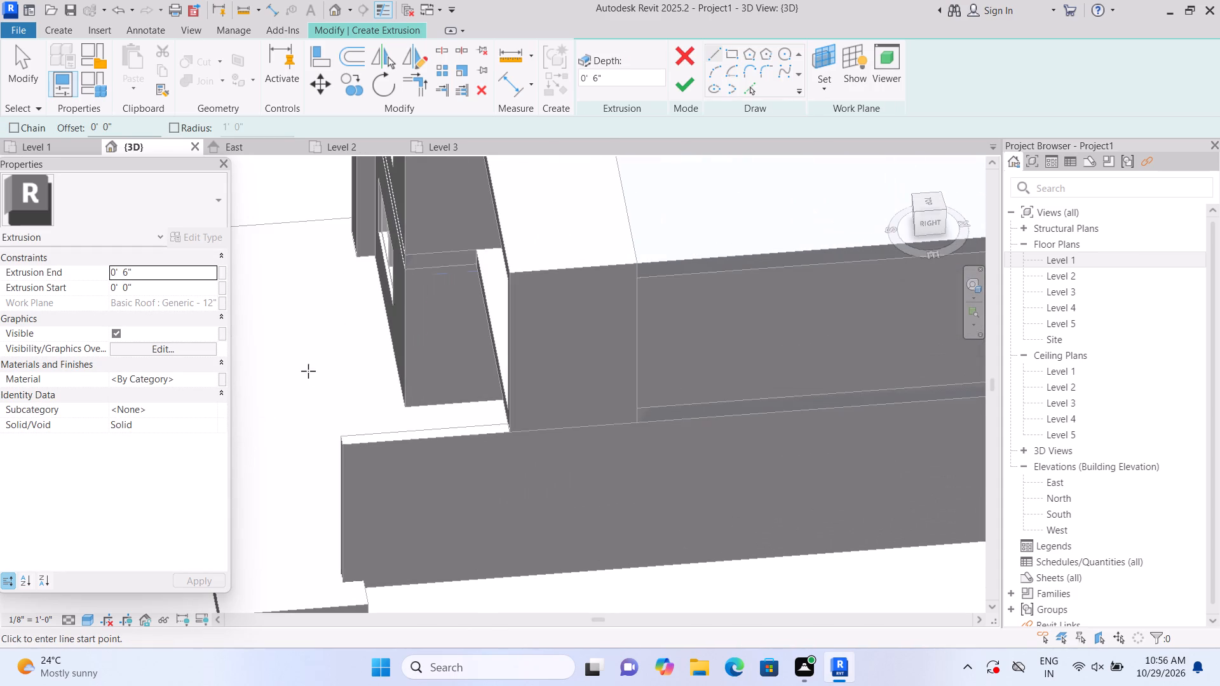
pyautogui.moveTo(722, 158); pyautogui.dragTo(658, 516, button='middle')
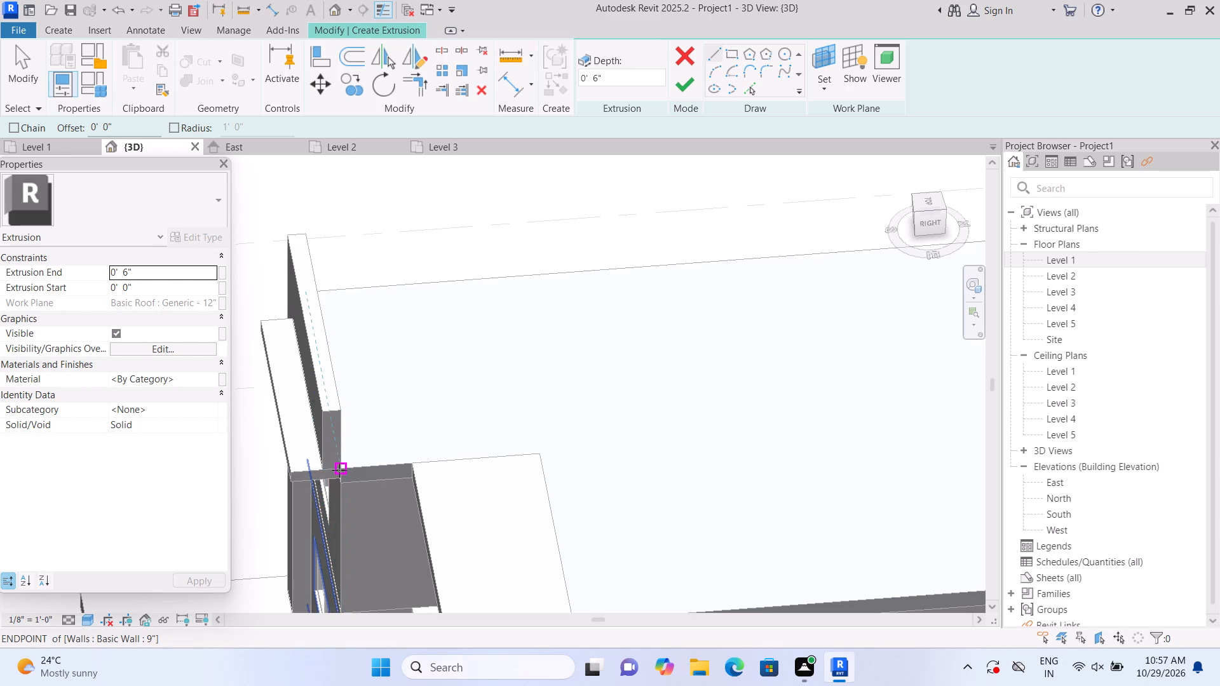
pyautogui.scroll(9, 341, 470)
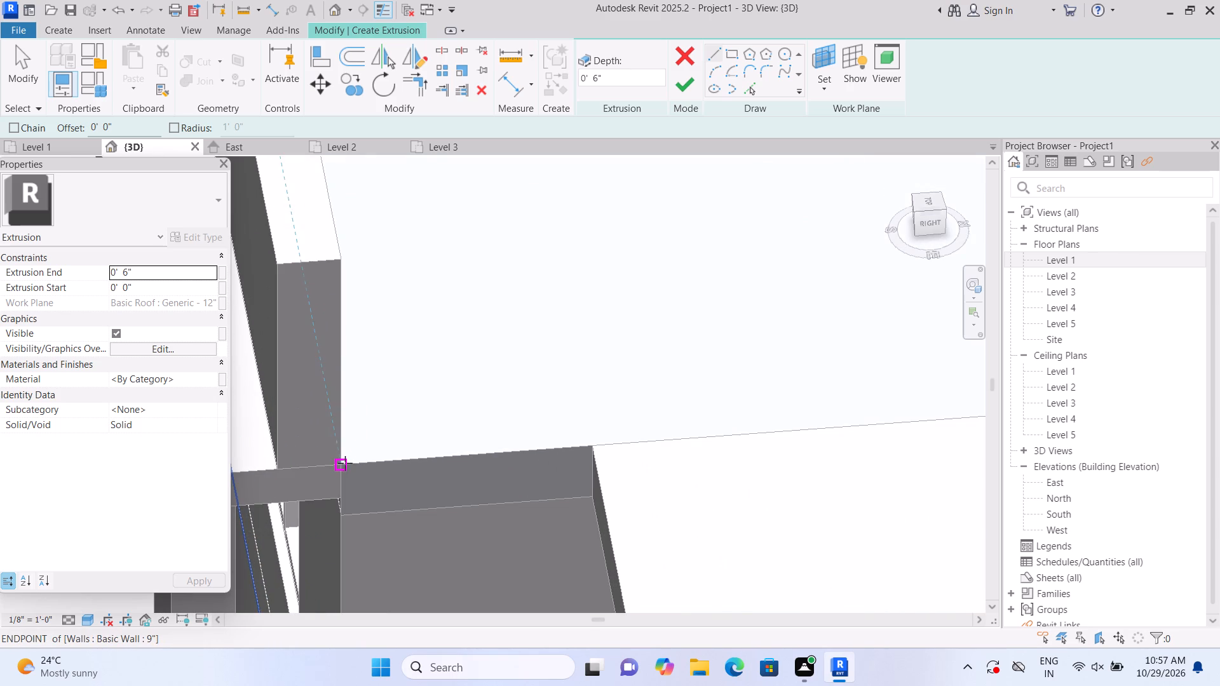
pyautogui.click(345, 463)
pyautogui.press('Escape')
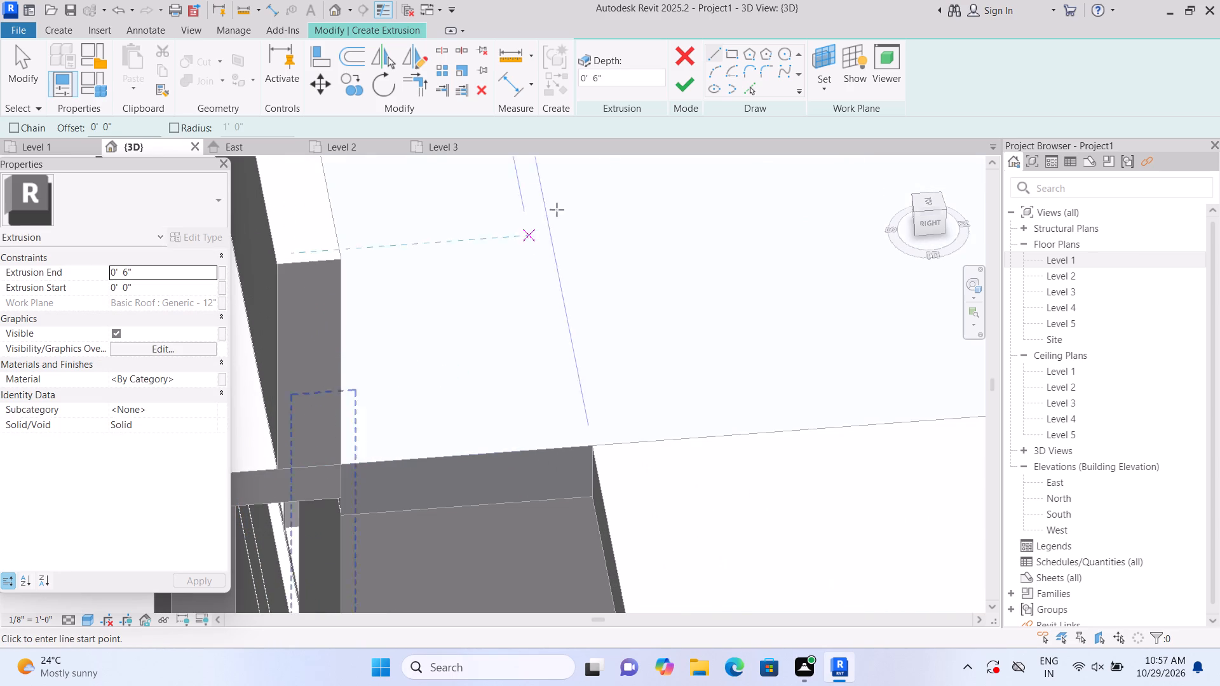
pyautogui.click(737, 54)
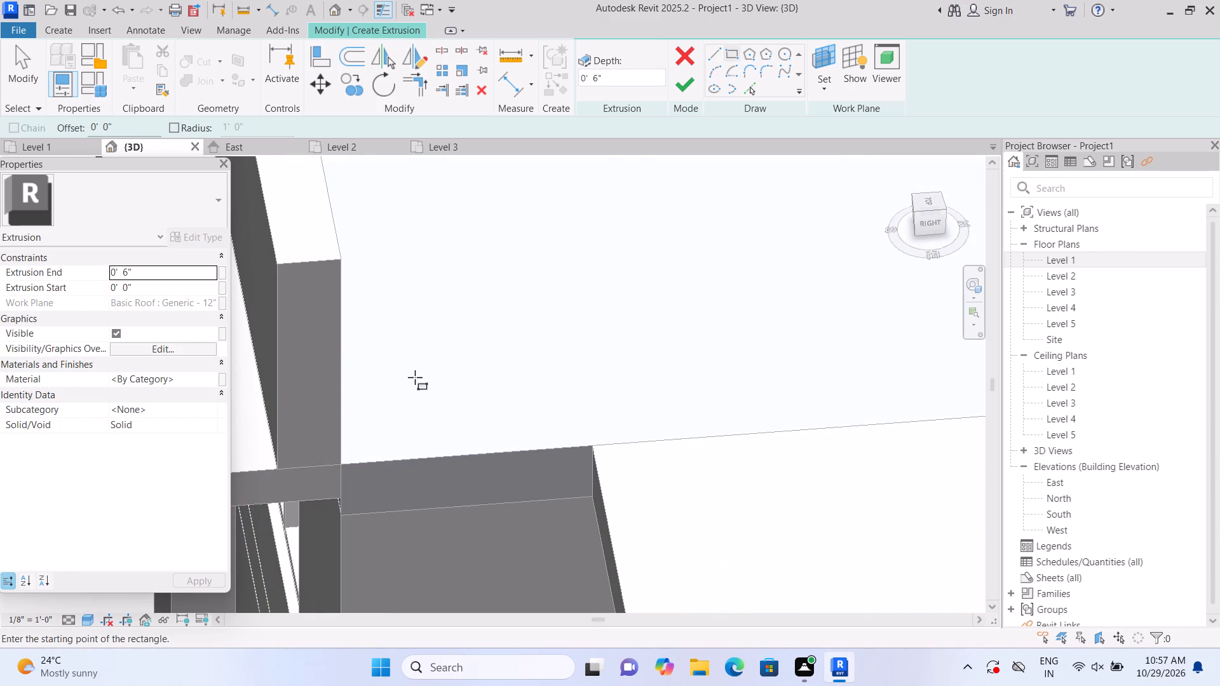
pyautogui.click(341, 462)
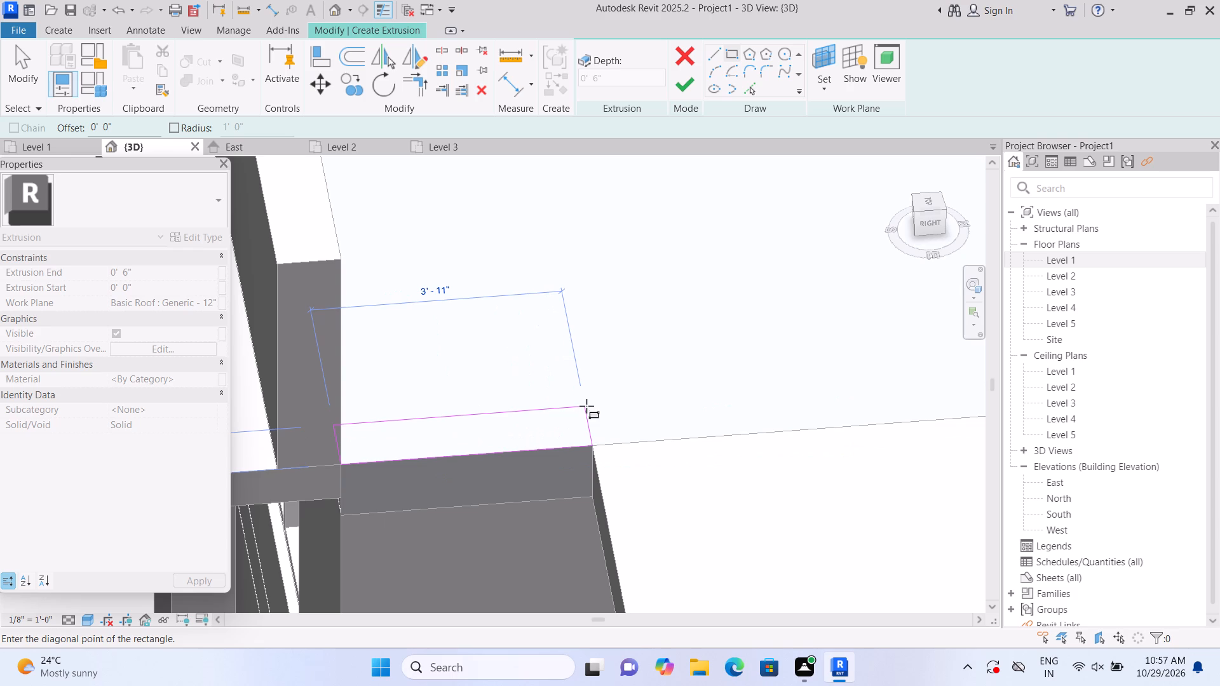
pyautogui.click(586, 406)
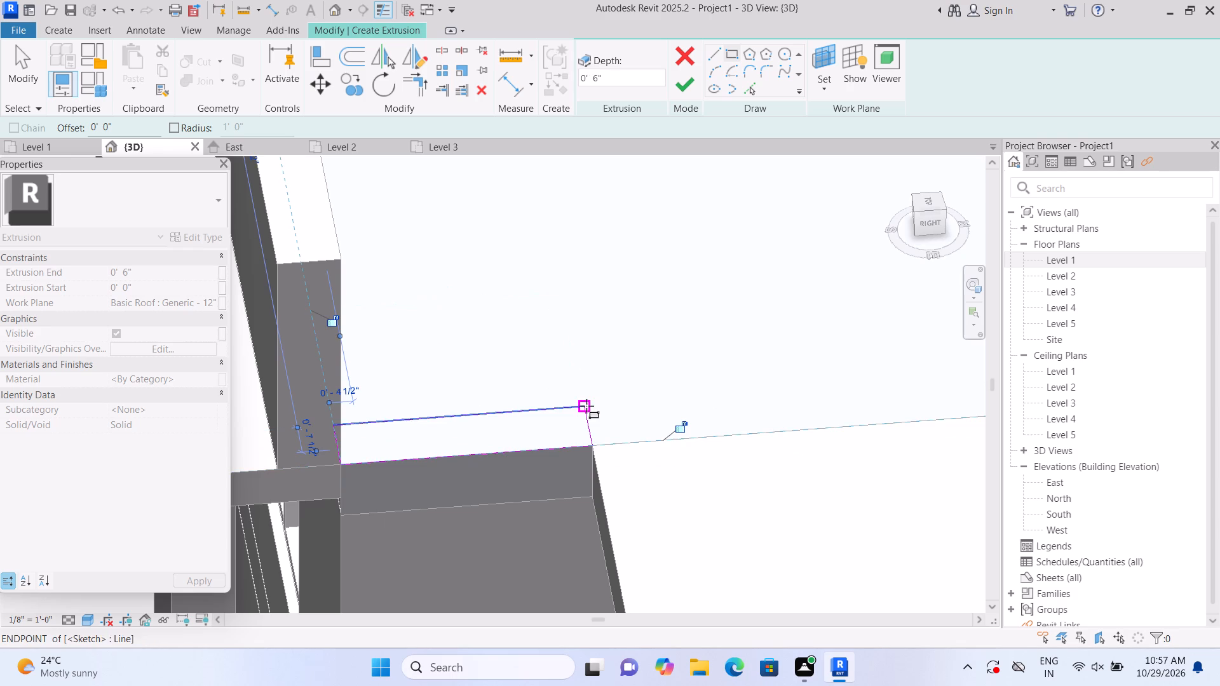
pyautogui.click(679, 84)
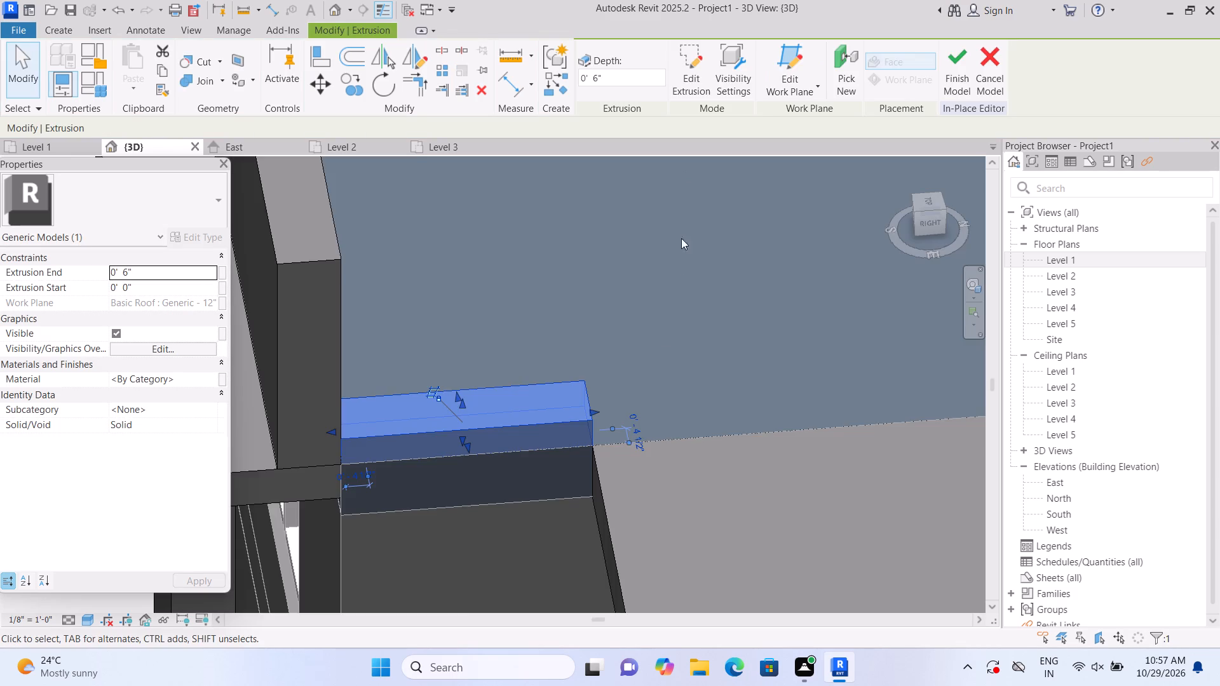
# Raise the new return extrusion to about 4'-0" high, level with the top of the front parapet.
pyautogui.scroll(-9, 657, 375)
pyautogui.scroll(3, 662, 353)
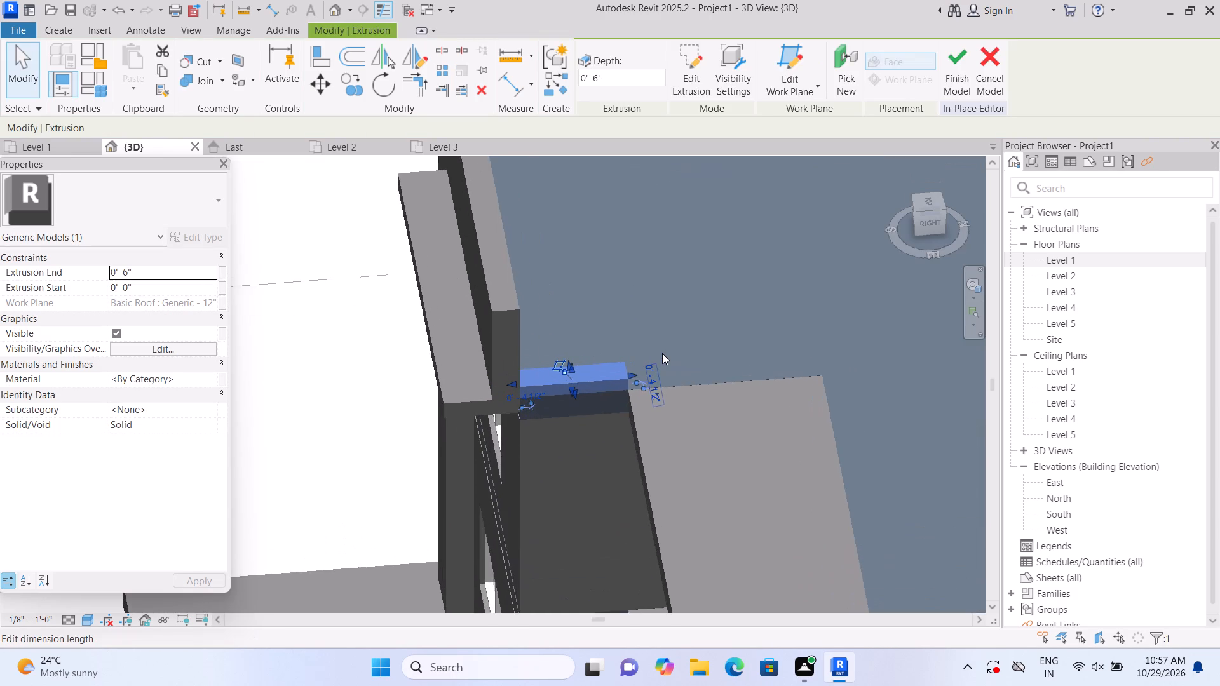
pyautogui.scroll(6, 576, 370)
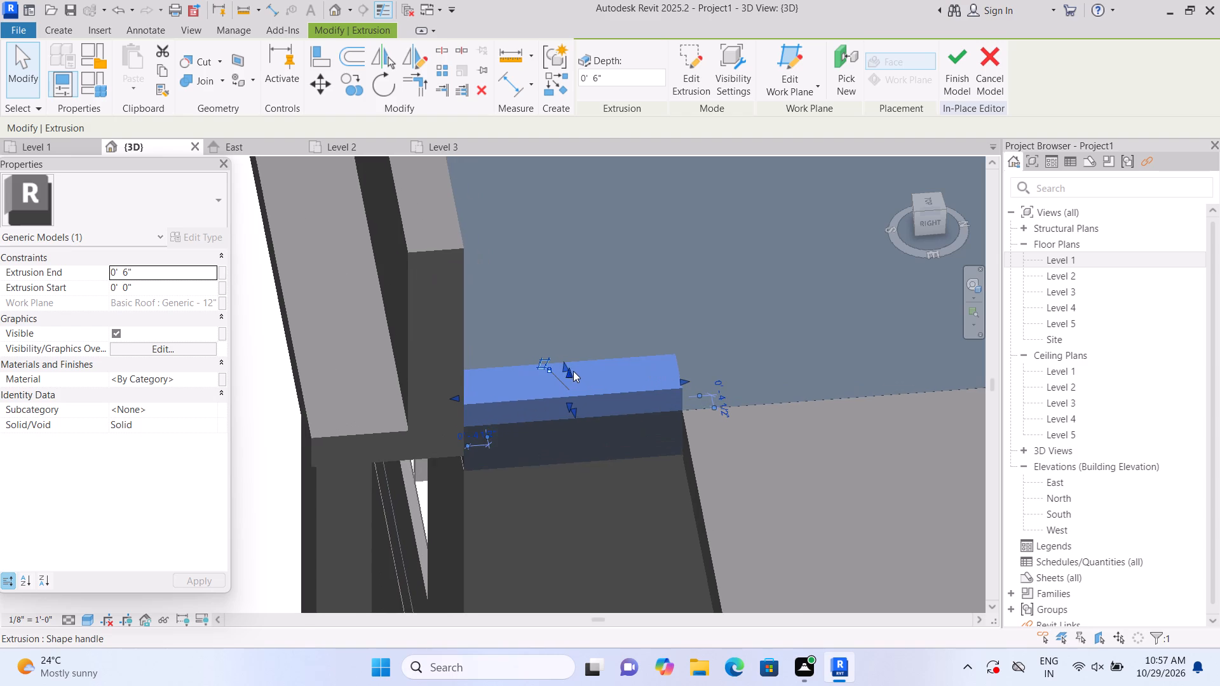
pyautogui.moveTo(569, 372); pyautogui.dragTo(559, 255)
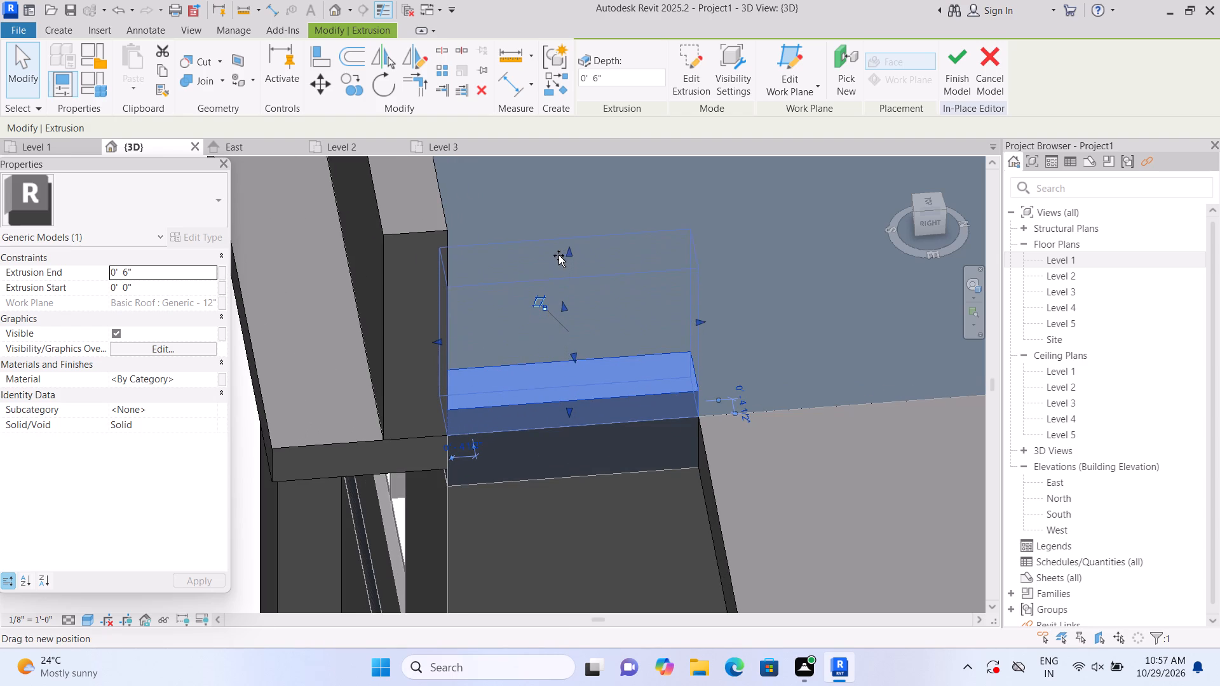
pyautogui.moveTo(559, 255); pyautogui.dragTo(554, 224)
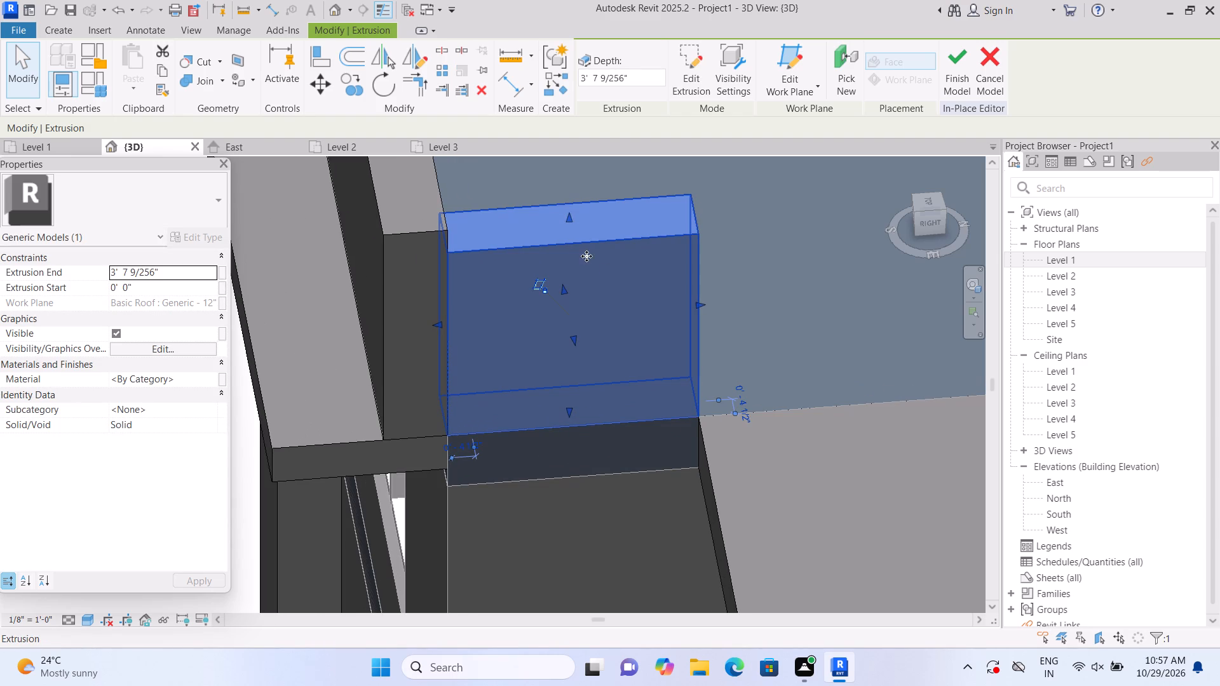
pyautogui.moveTo(567, 217); pyautogui.dragTo(565, 202)
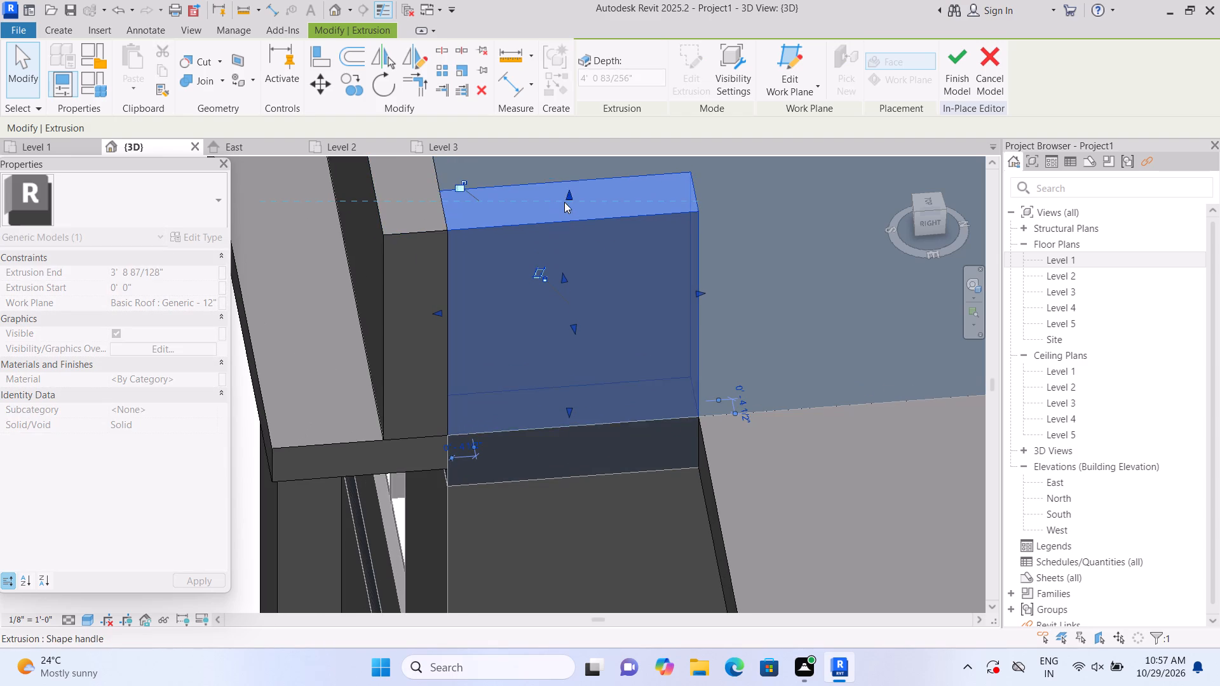
pyautogui.scroll(-3, 668, 239)
pyautogui.press('Escape')
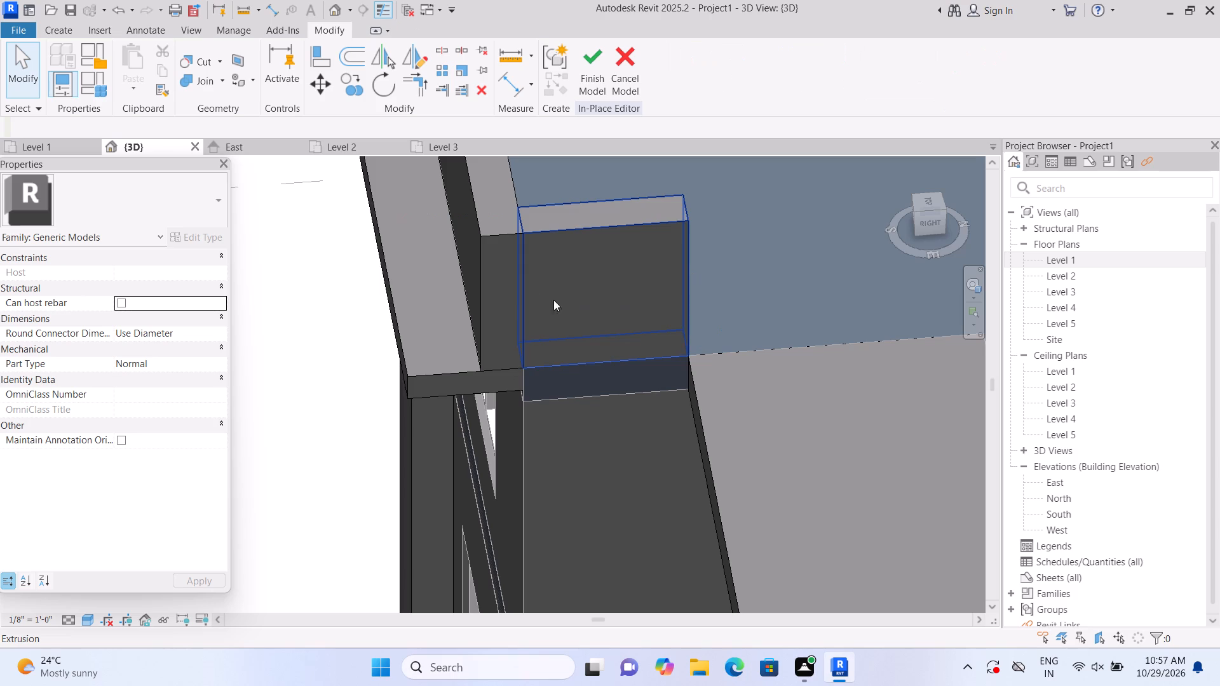
# Join the geometry of the front parapet and the side return extrusion.
pyautogui.click(222, 81)
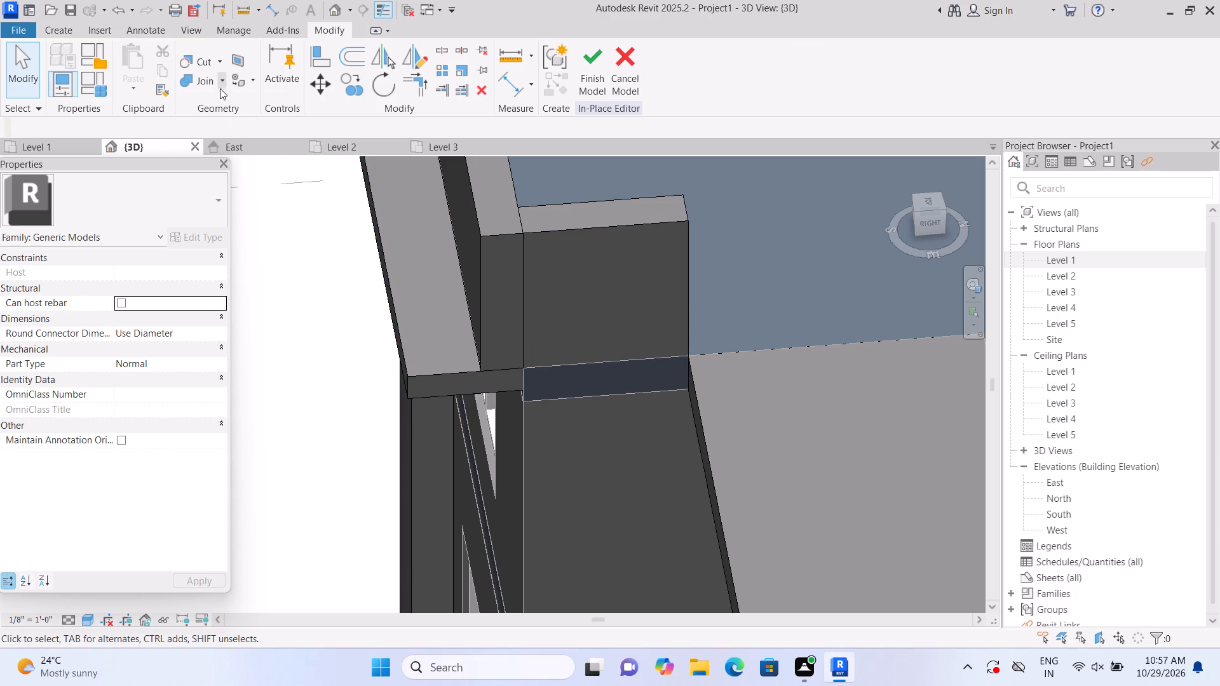
pyautogui.click(216, 110)
pyautogui.click(488, 214)
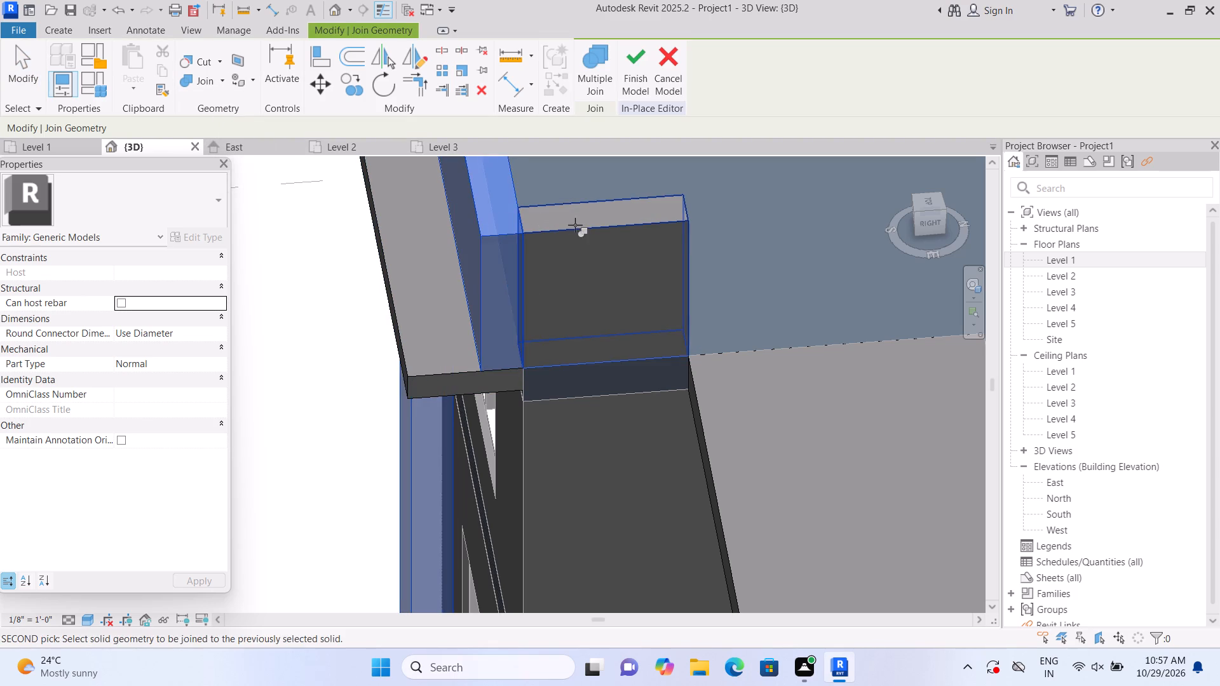
pyautogui.click(576, 225)
pyautogui.press('Escape')
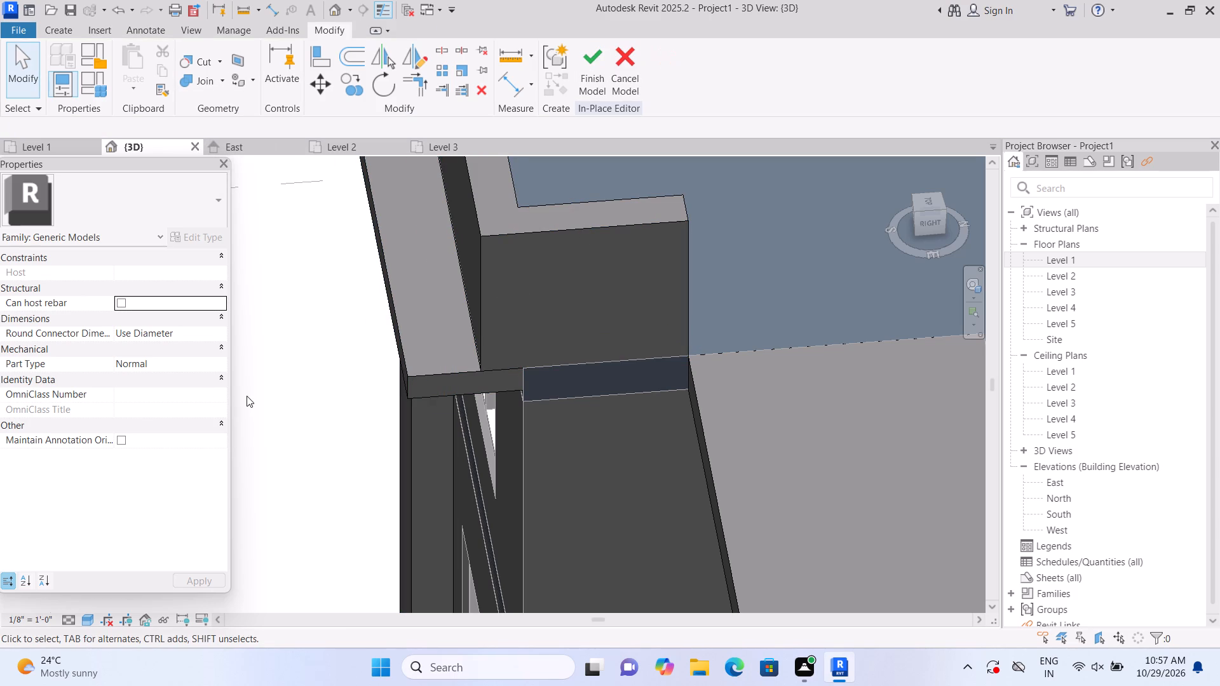
# Examine the parapet corner and the front facade in the home 3D view.
pyautogui.scroll(-7, 248, 396)
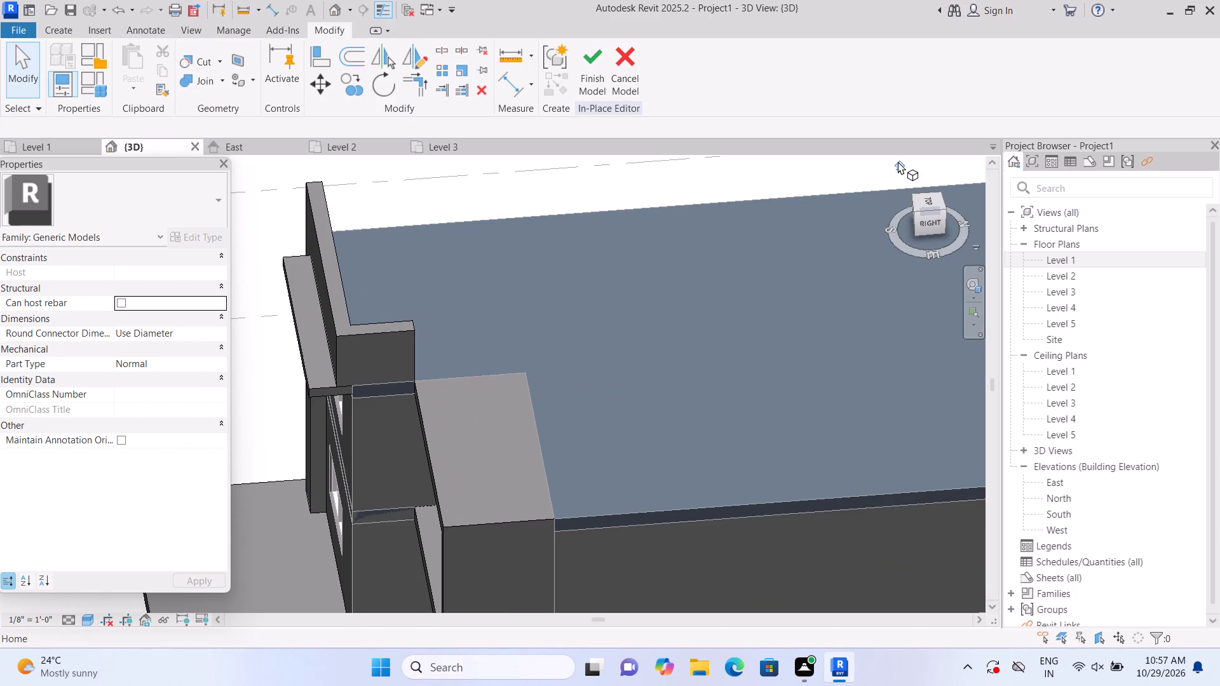
pyautogui.click(898, 161)
pyautogui.scroll(4, 270, 404)
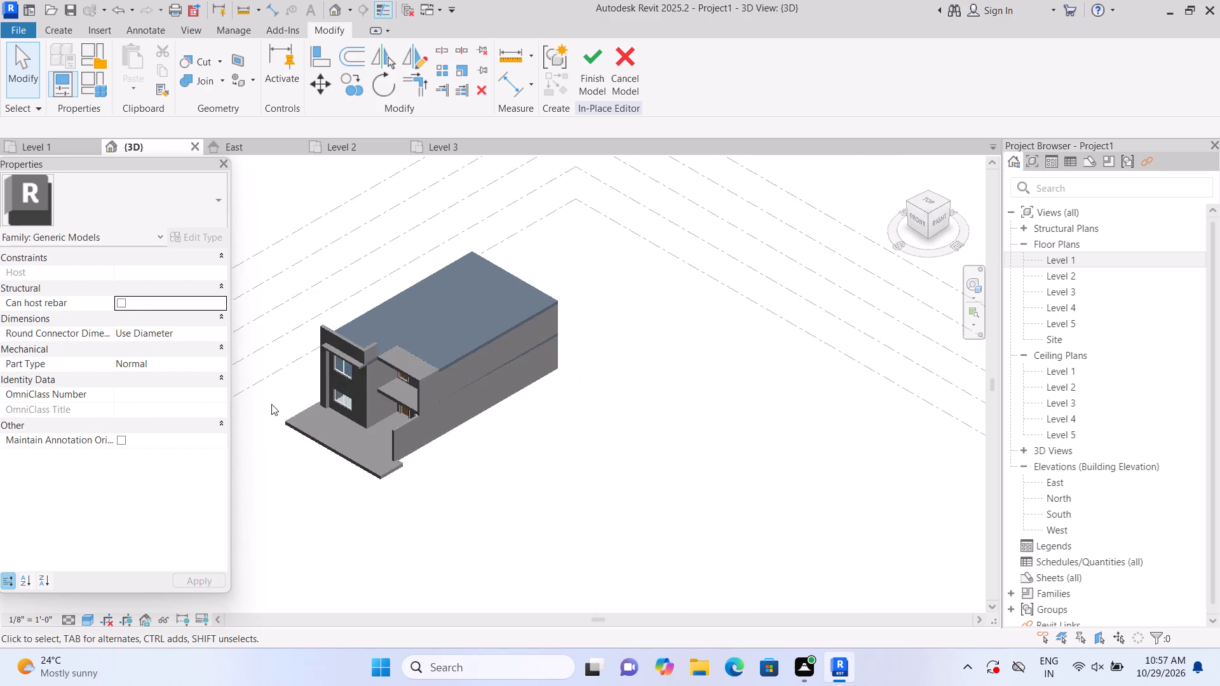
pyautogui.scroll(7, 271, 404)
pyautogui.moveTo(274, 349); pyautogui.dragTo(279, 362, button='middle')
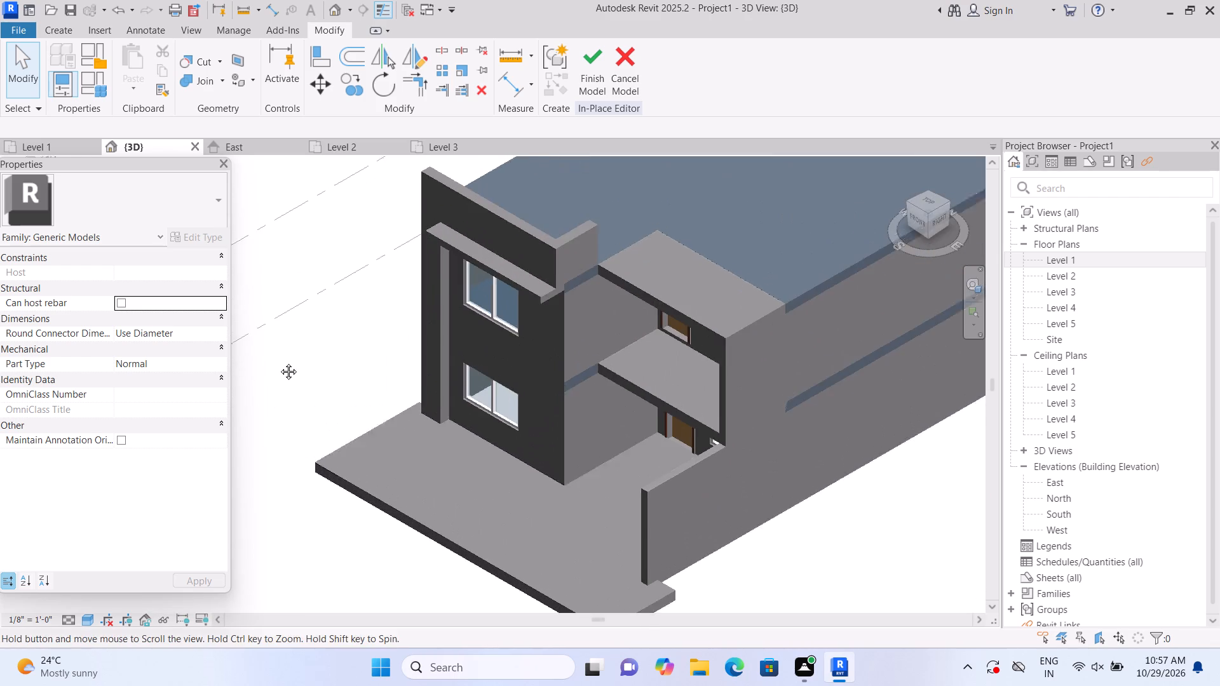
pyautogui.moveTo(279, 362); pyautogui.dragTo(279, 371, button='middle')
pyautogui.scroll(1, 279, 371)
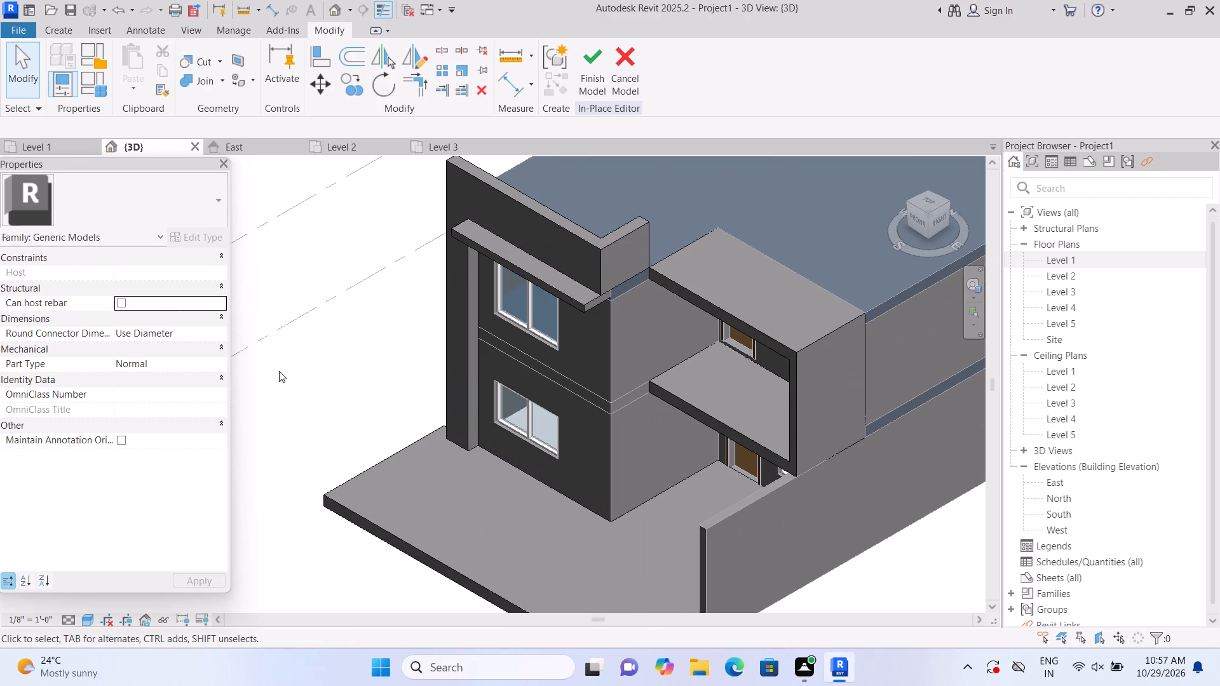
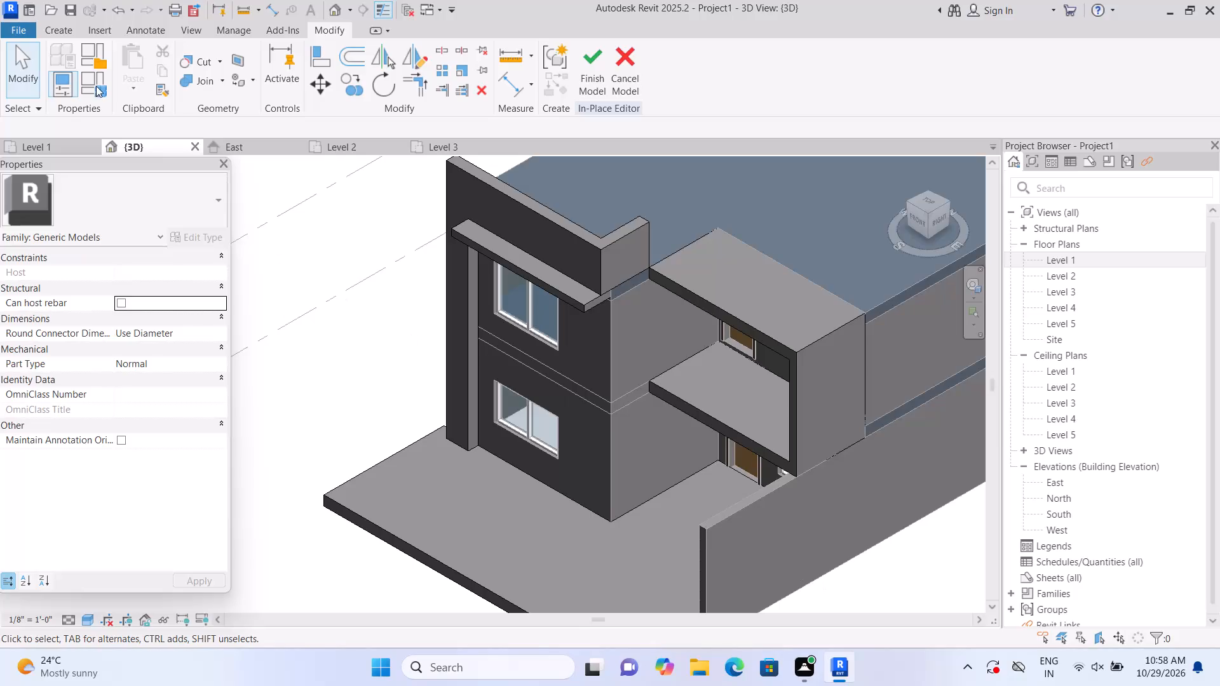
# Finish the in-place parapet model and return to the project without saving.
pyautogui.click(57, 36)
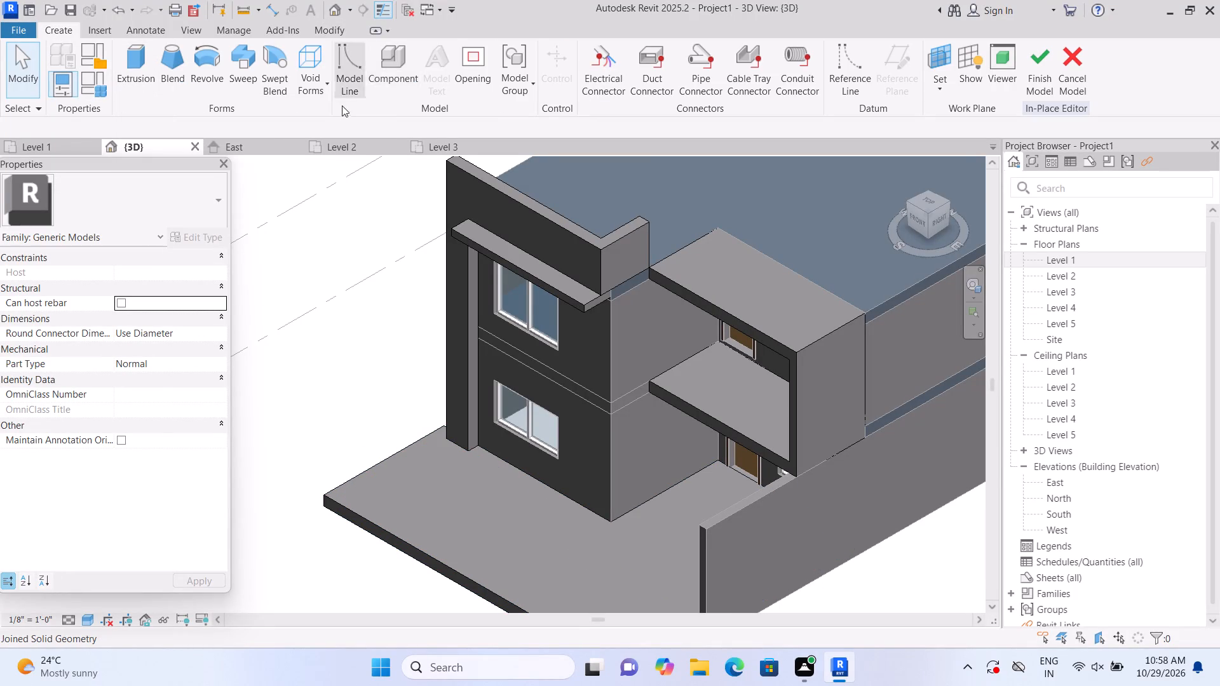
pyautogui.click(1024, 87)
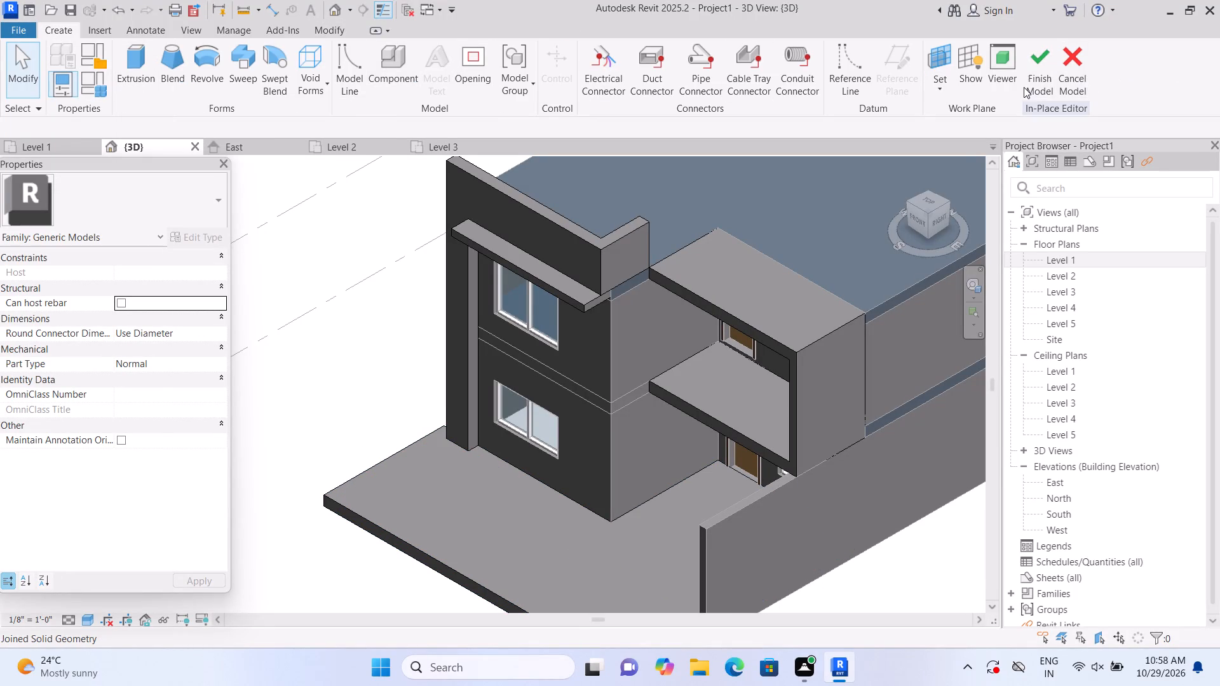
pyautogui.click(1035, 97)
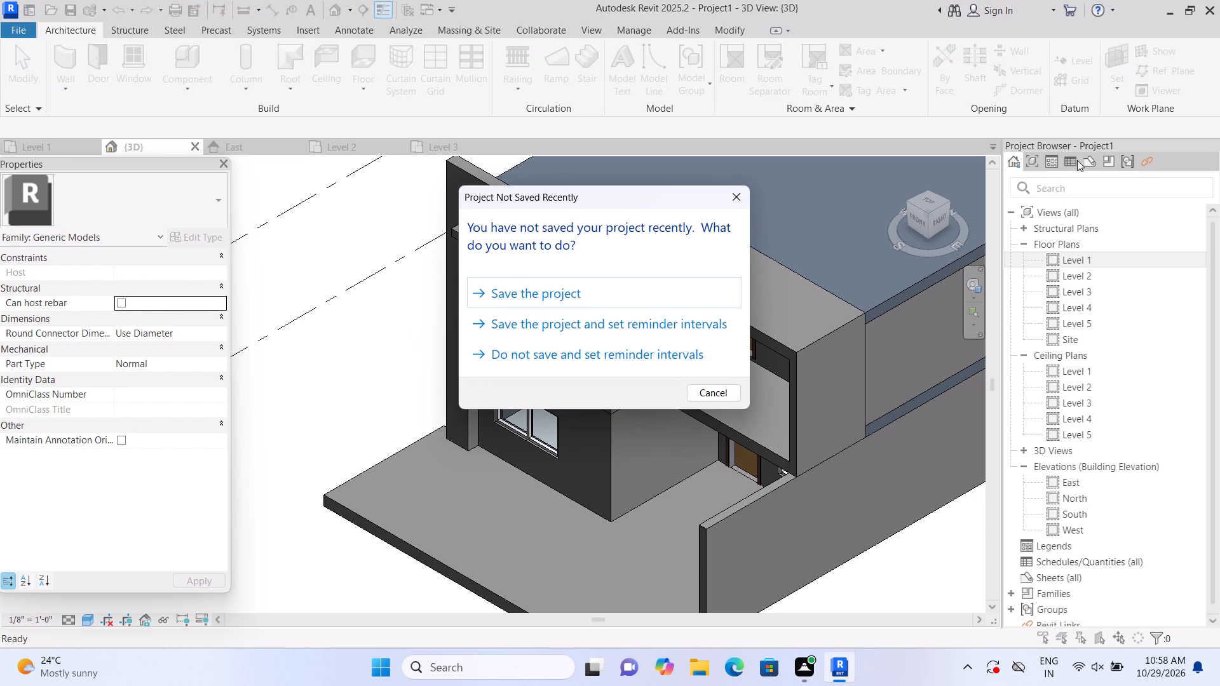
pyautogui.click(736, 191)
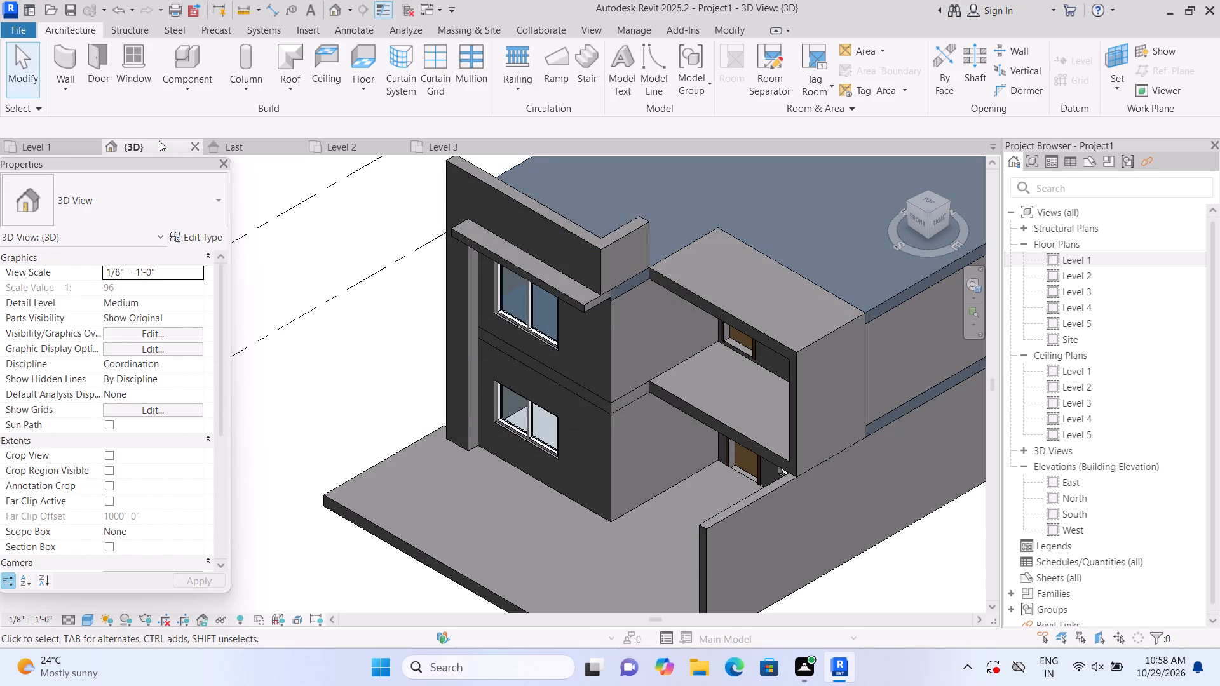
# Draw a Curtain Wall 1 about 14'-3" long on the Level 2 plan, across the balcony just inside its front edge.
pyautogui.click(80, 52)
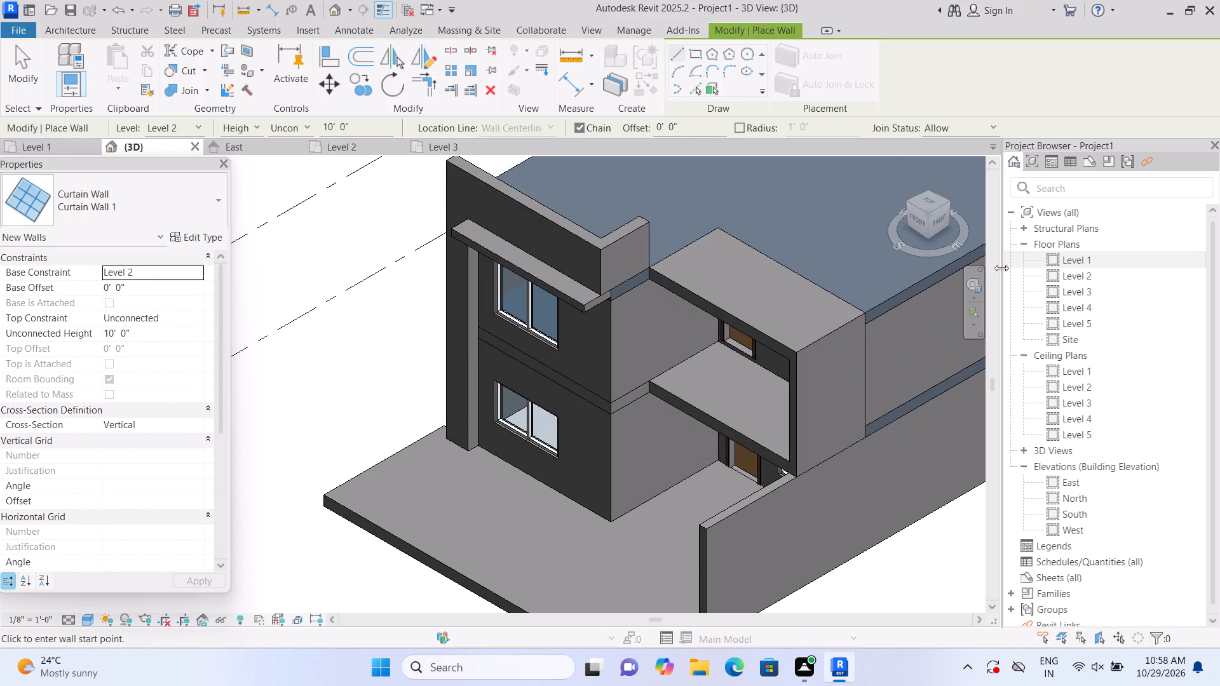
pyautogui.doubleClick(1054, 273)
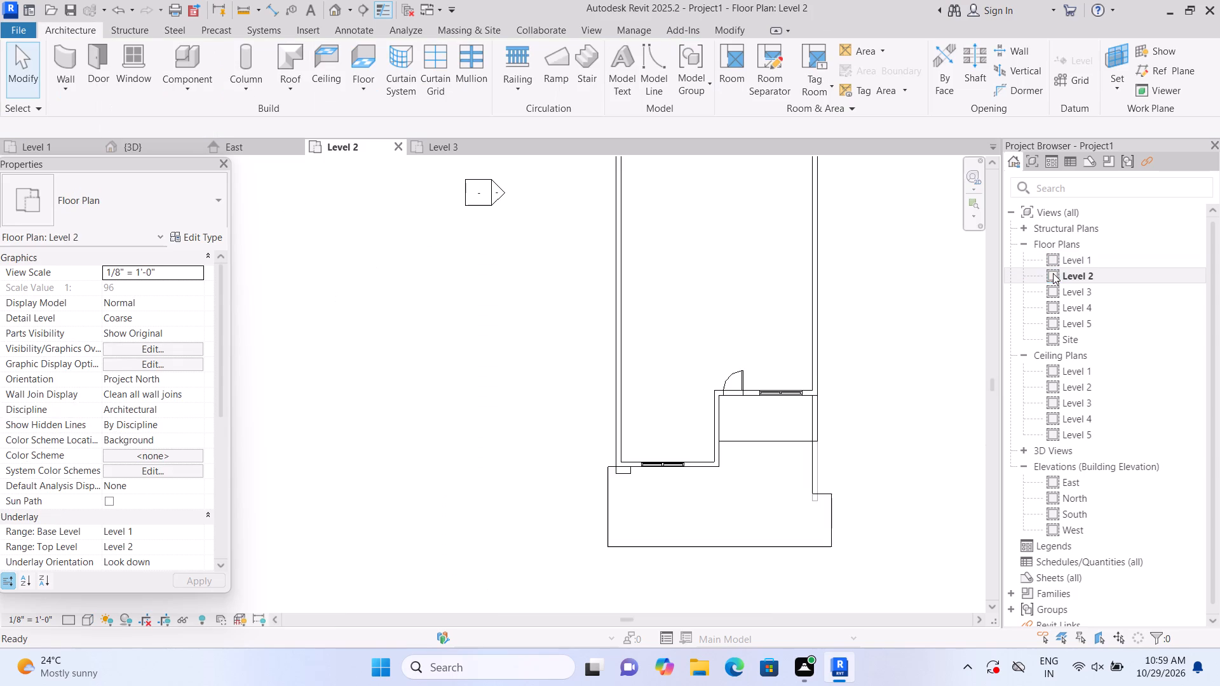
pyautogui.scroll(2, 797, 432)
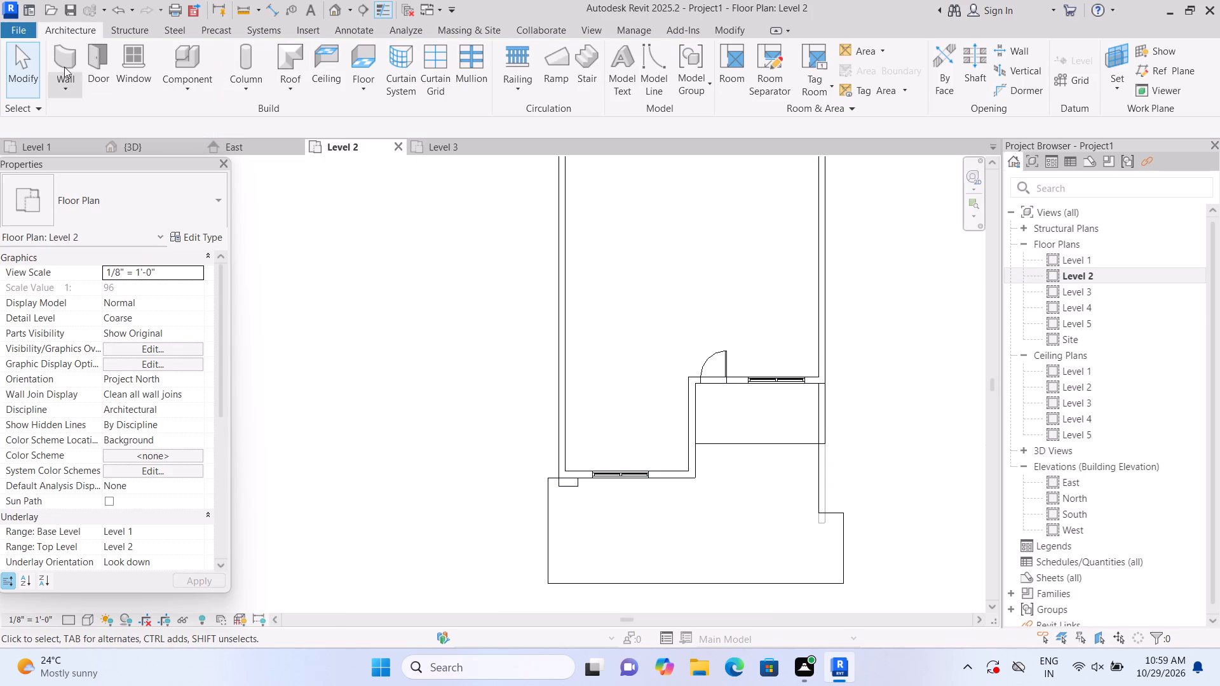
pyautogui.click(60, 67)
pyautogui.scroll(3, 742, 438)
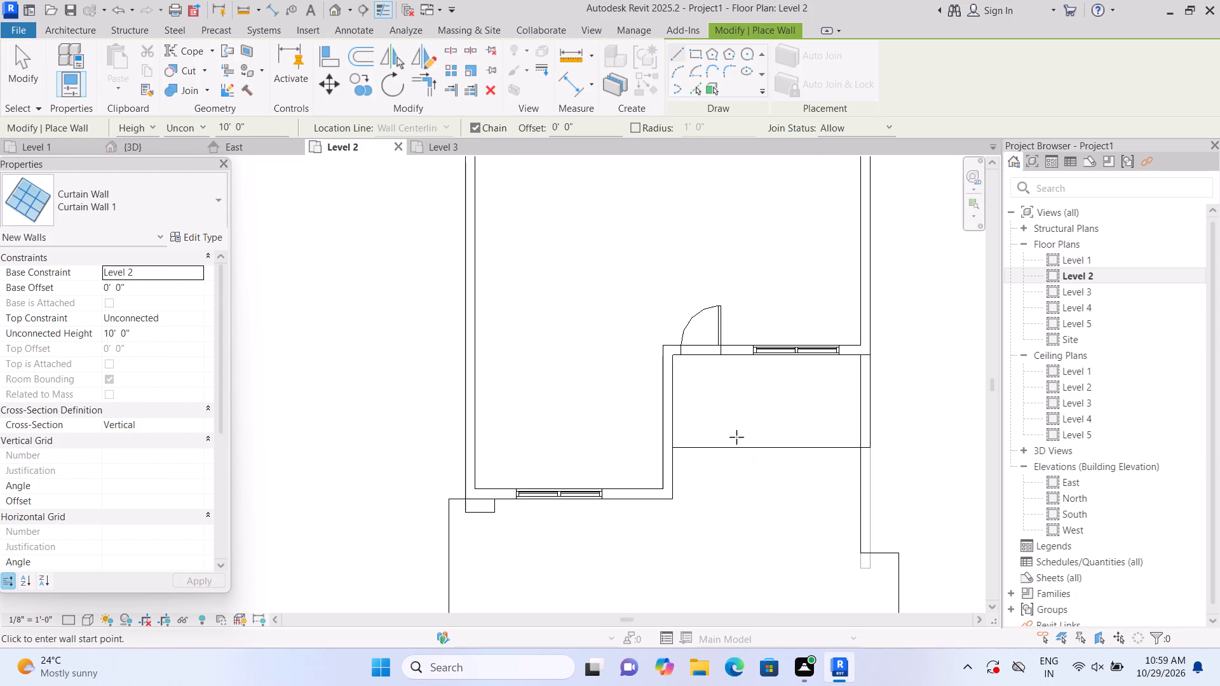
pyautogui.scroll(2, 674, 436)
pyautogui.click(675, 438)
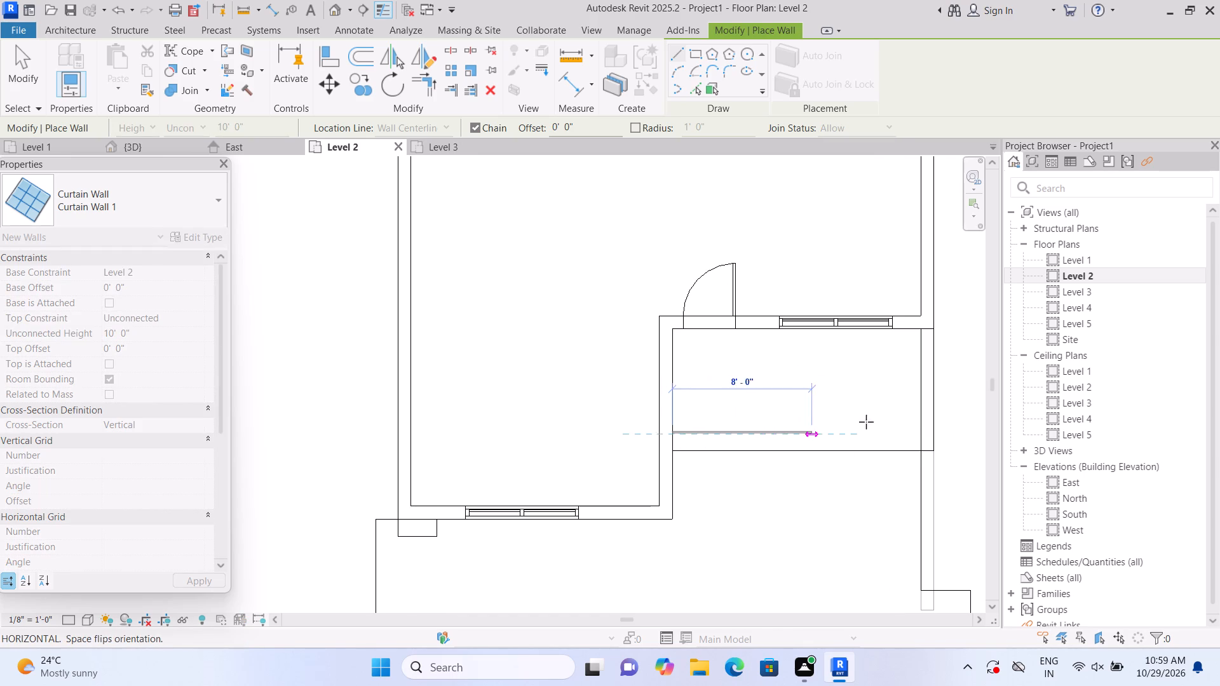
pyautogui.click(923, 430)
pyautogui.press('Escape')
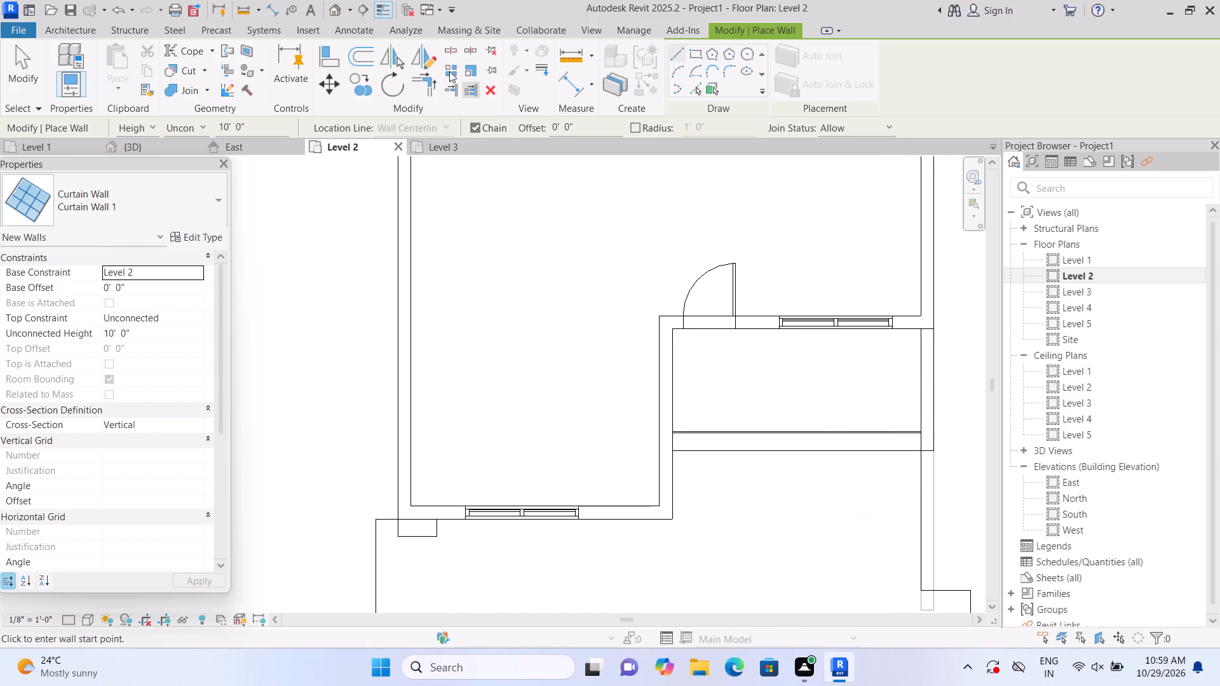
pyautogui.click(332, 14)
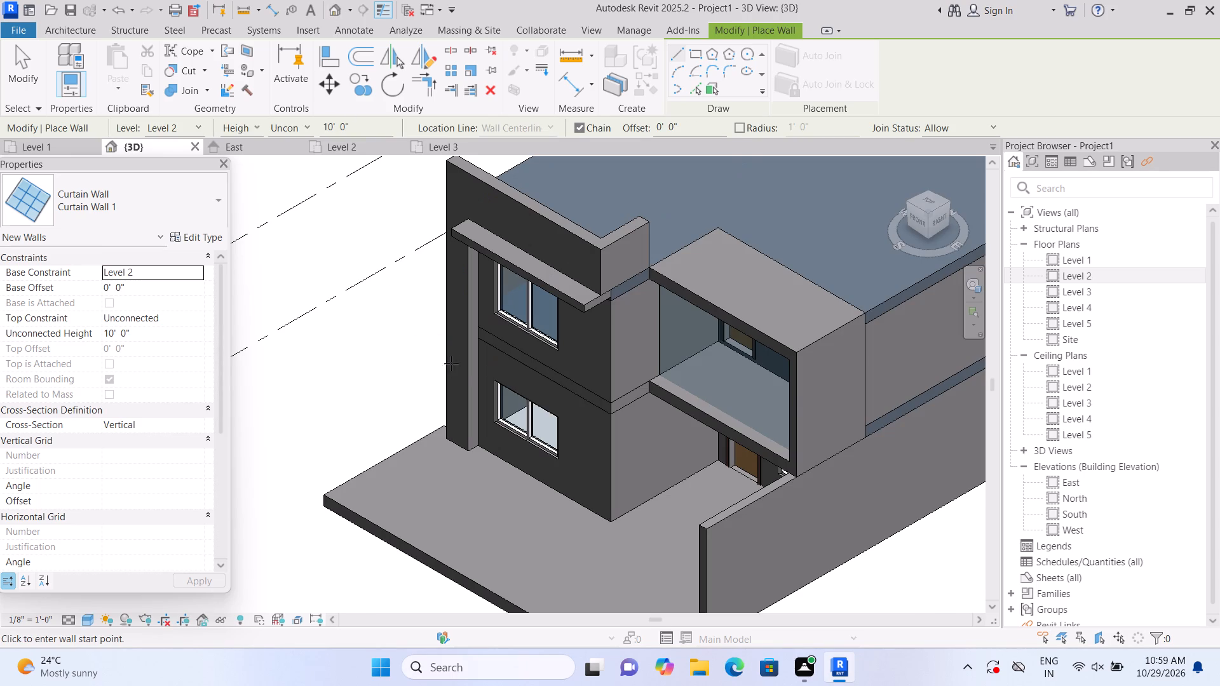
pyautogui.press('Escape')
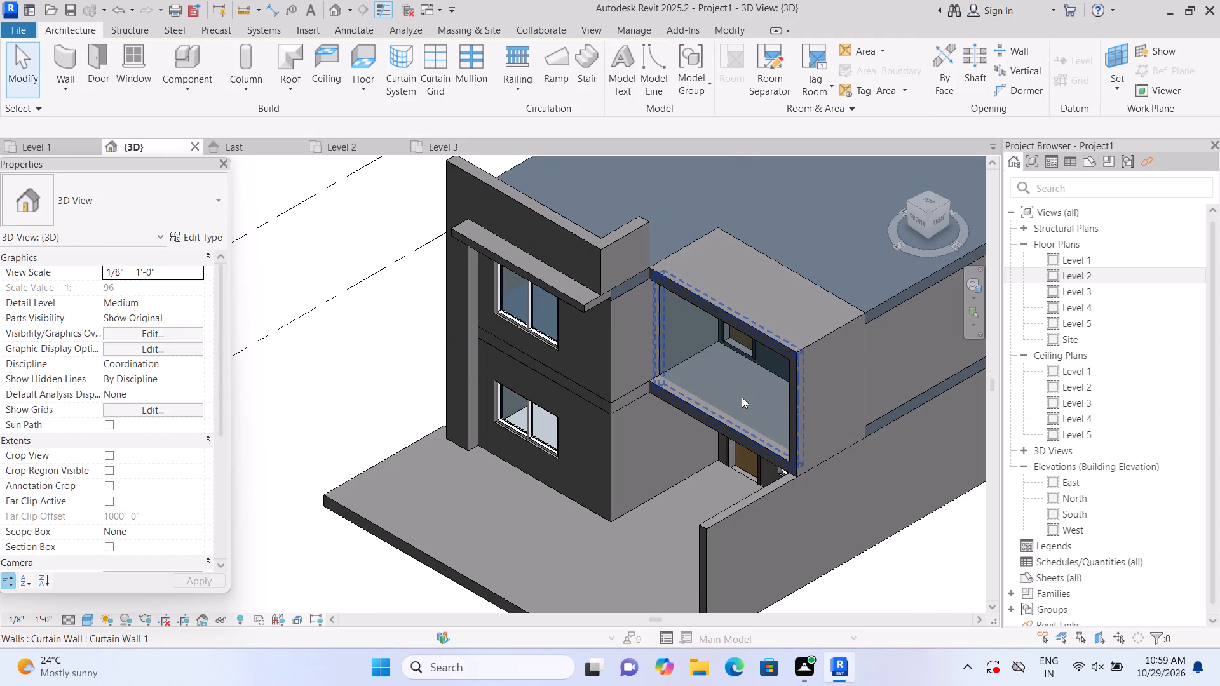
# Lower the top of the balcony curtain wall in 3D to a height of about 4'-0".
pyautogui.click(743, 387)
pyautogui.scroll(1, 743, 387)
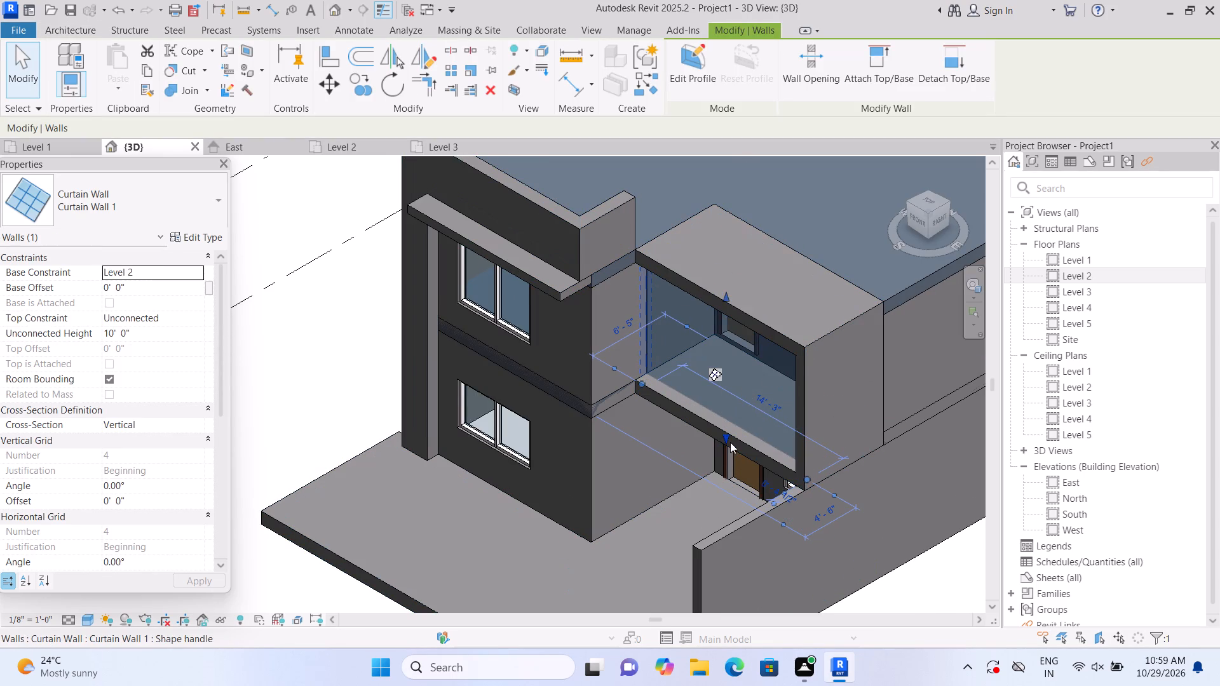
pyautogui.moveTo(724, 293); pyautogui.dragTo(725, 293)
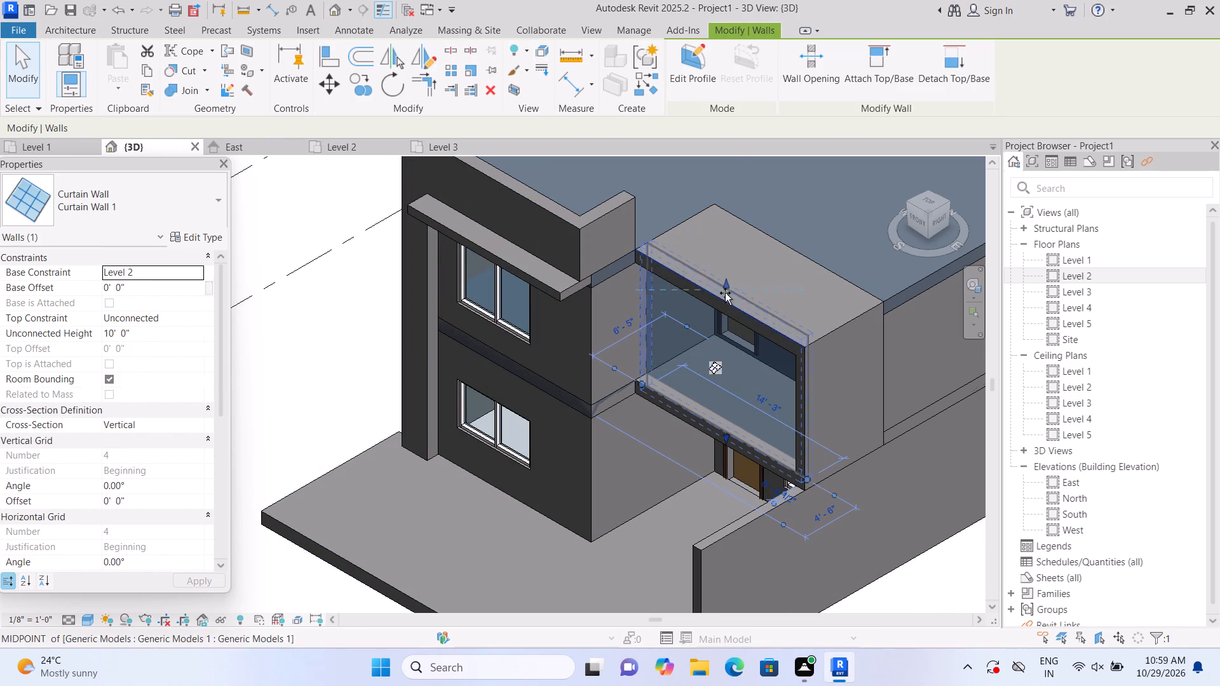
pyautogui.moveTo(725, 293); pyautogui.dragTo(711, 371)
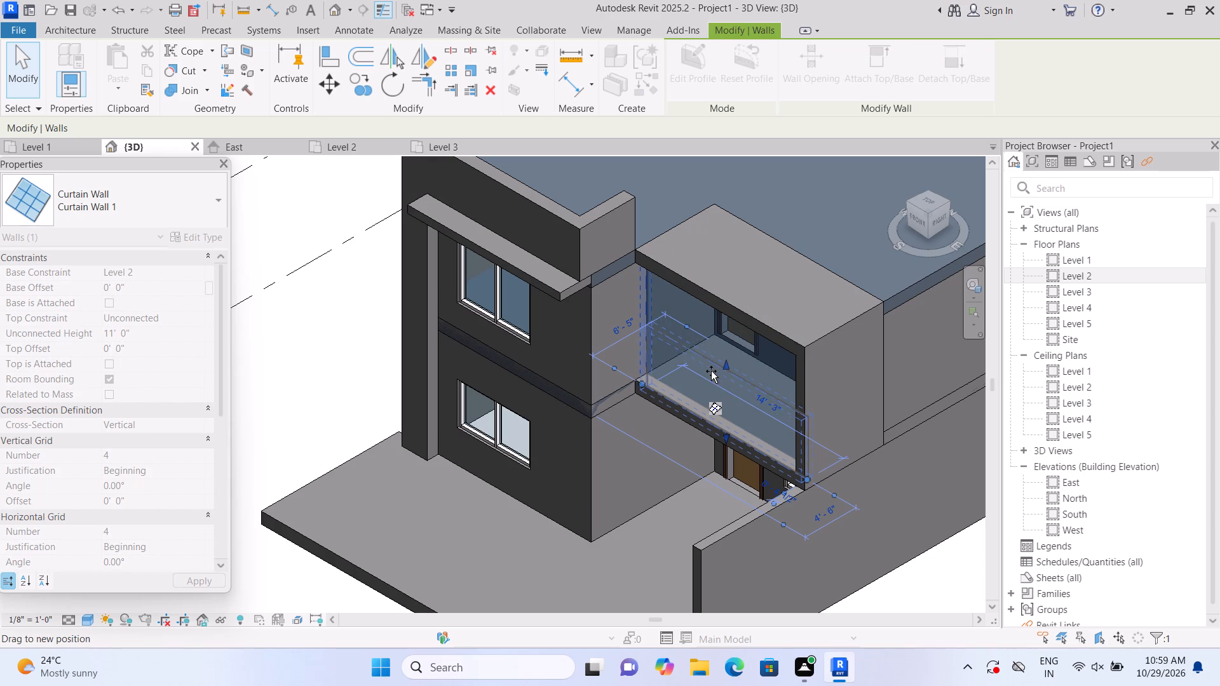
pyautogui.moveTo(711, 371); pyautogui.dragTo(711, 380)
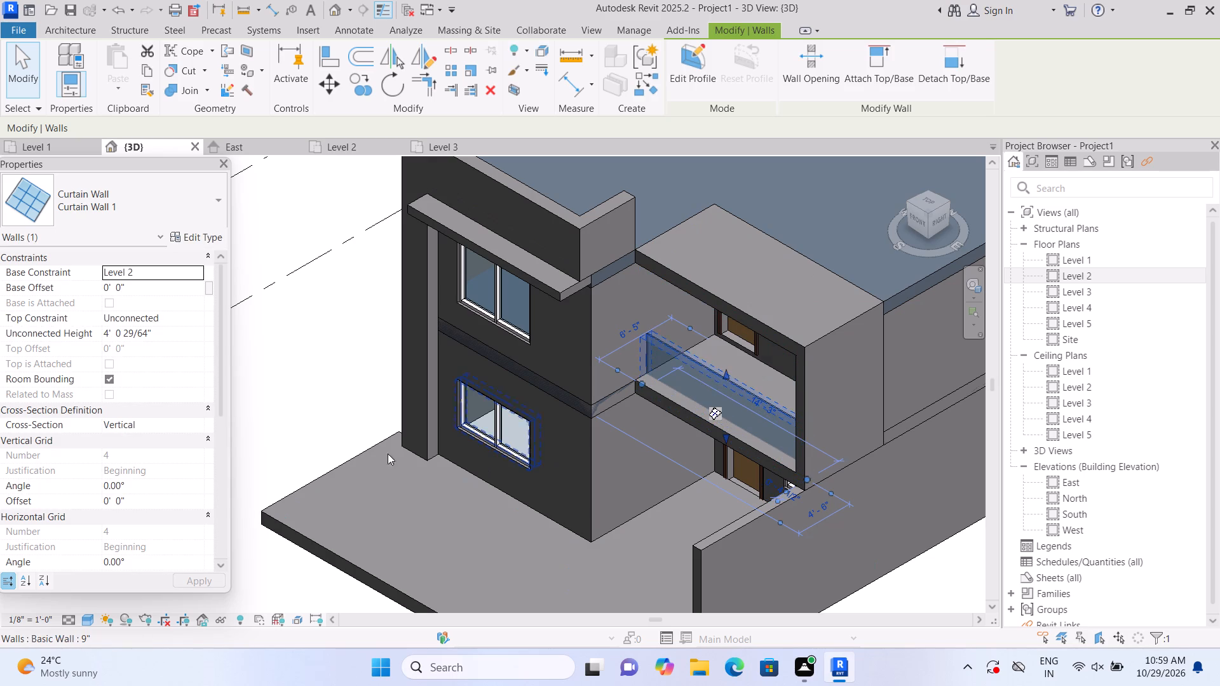
pyautogui.click(275, 375)
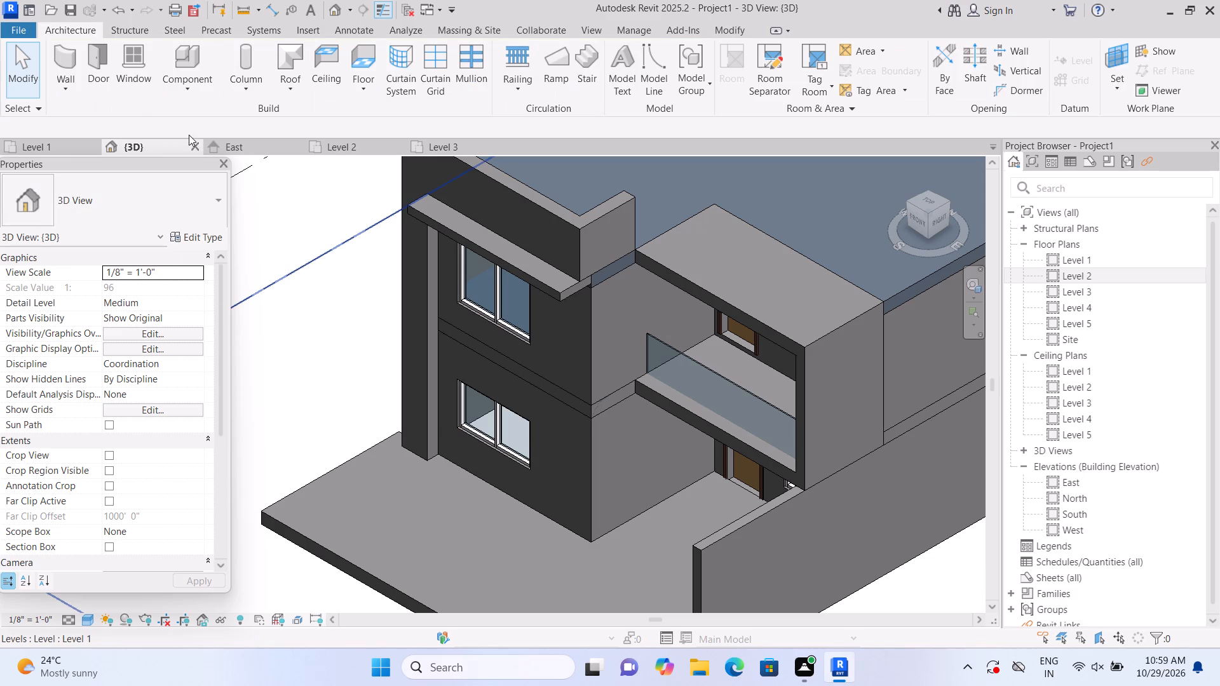
# Raise the base of the balcony curtain wall slightly, to about the top of the balcony slab.
pyautogui.doubleClick(427, 98)
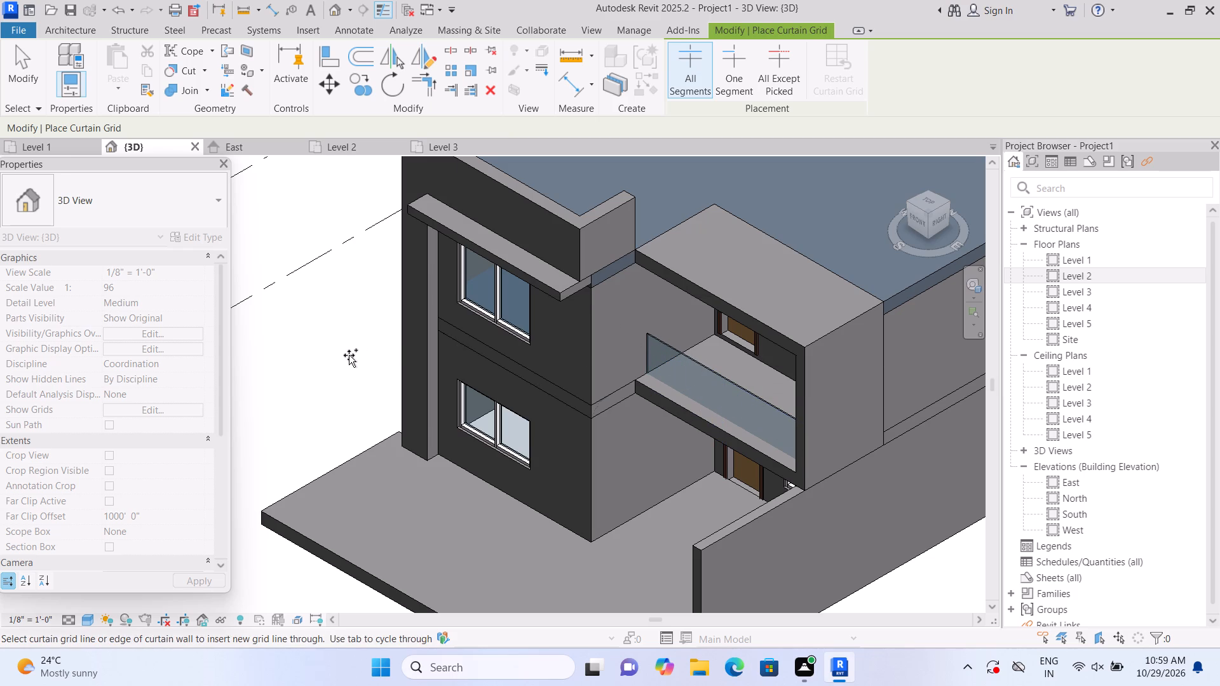
pyautogui.press('Escape')
pyautogui.click(689, 394)
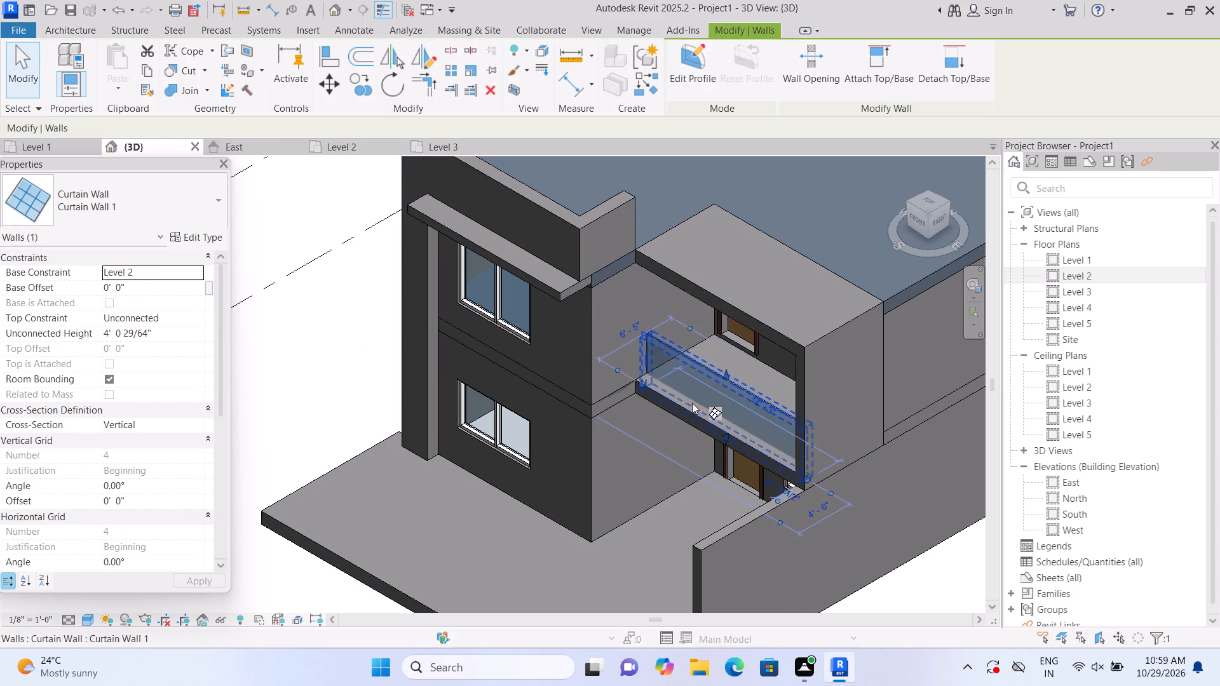
pyautogui.moveTo(726, 436); pyautogui.dragTo(730, 424)
pyautogui.click(274, 323)
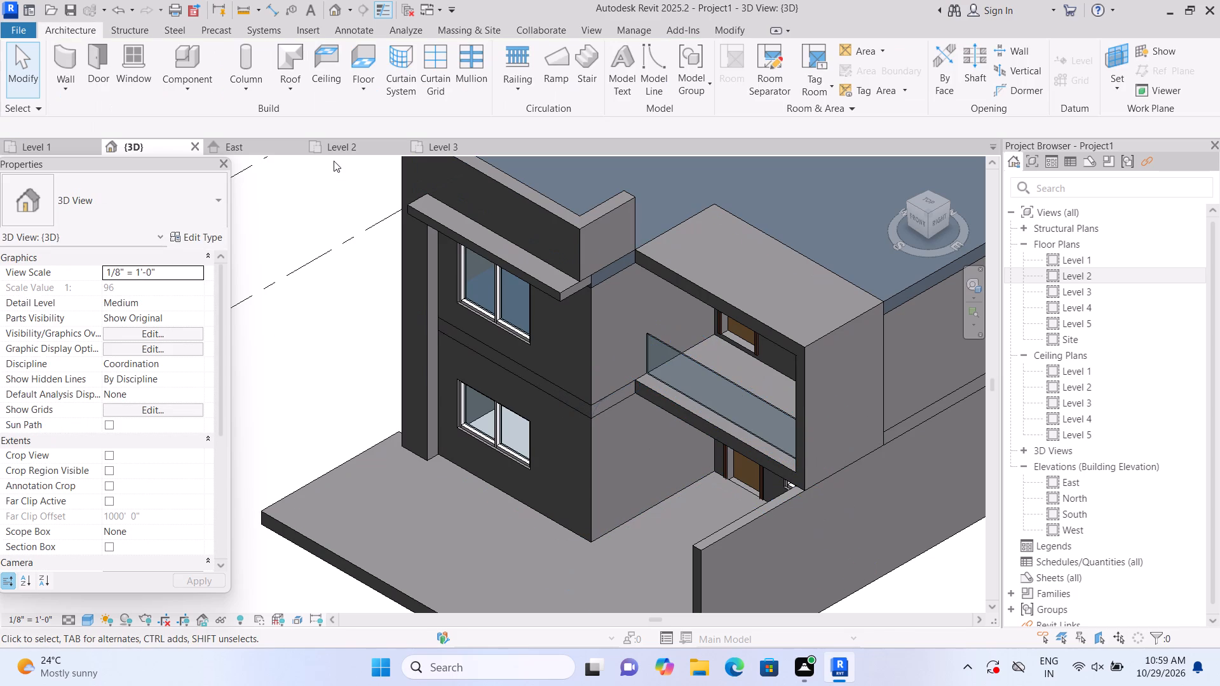
# Add two vertical curtain grid lines that divide the balcony curtain wall into three equal panels 4'-9" wide.
pyautogui.click(451, 88)
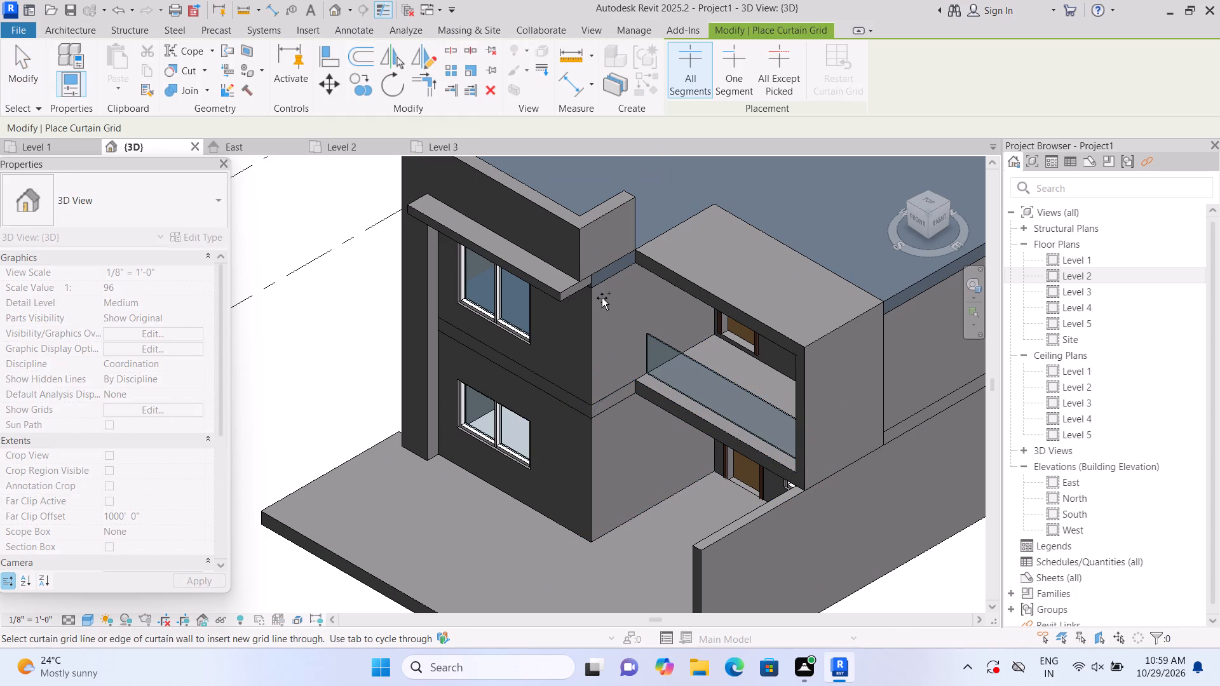
pyautogui.doubleClick(705, 387)
pyautogui.press('Escape')
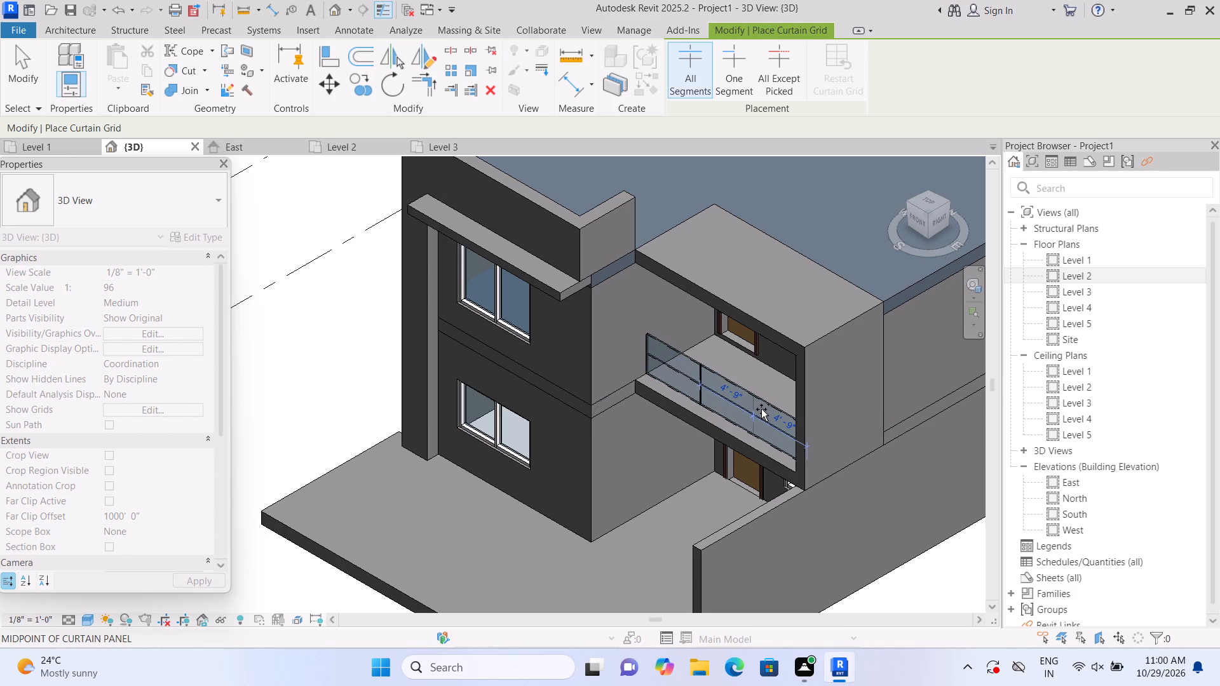
pyautogui.click(761, 410)
pyautogui.press('Escape')
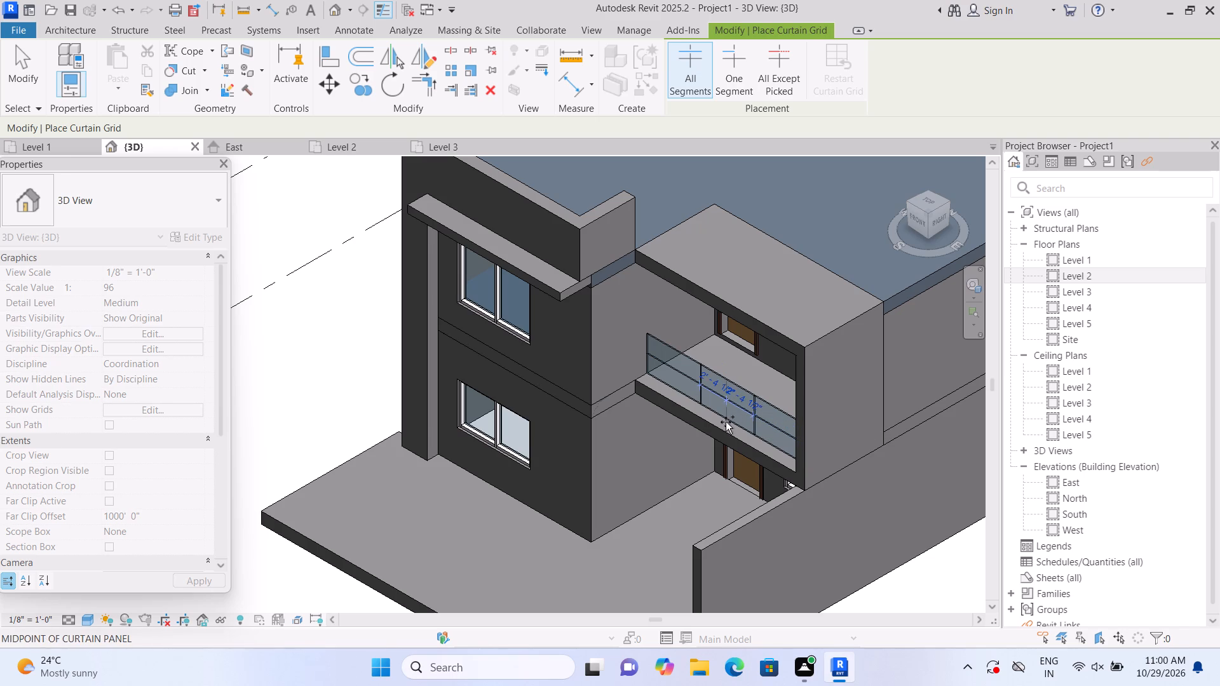
pyautogui.press('Escape')
# Delete the horizontal grid line running across the balcony curtain wall.
pyautogui.click(732, 399)
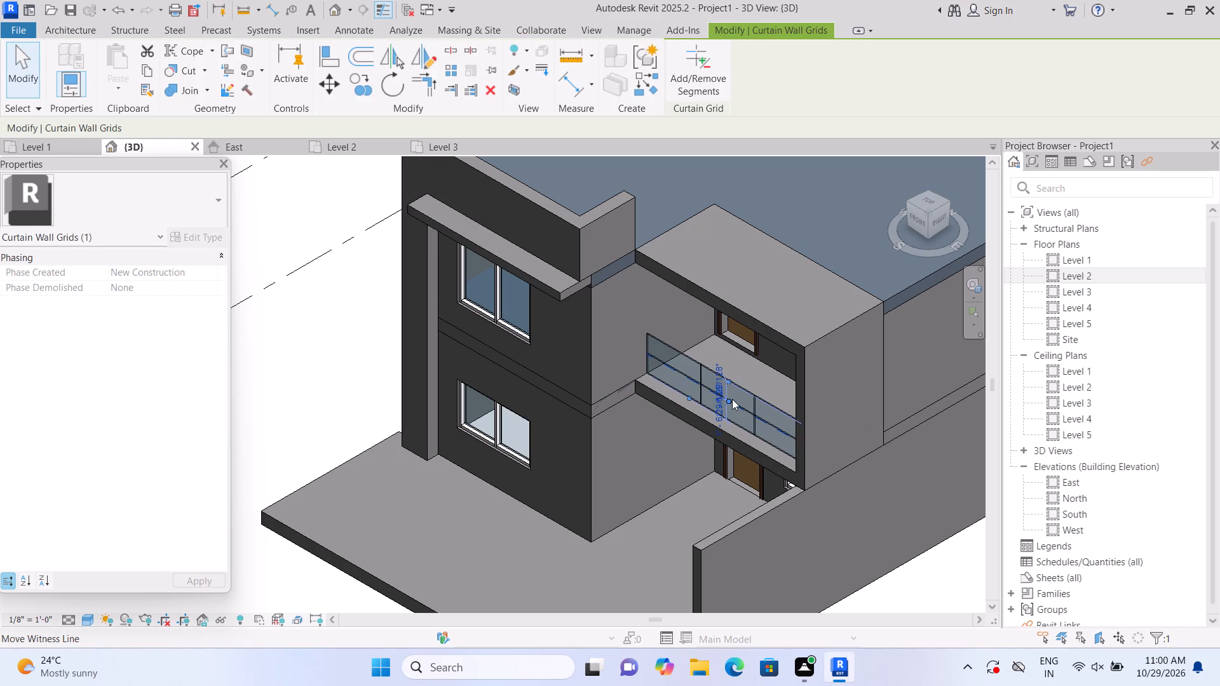
pyautogui.press('Delete')
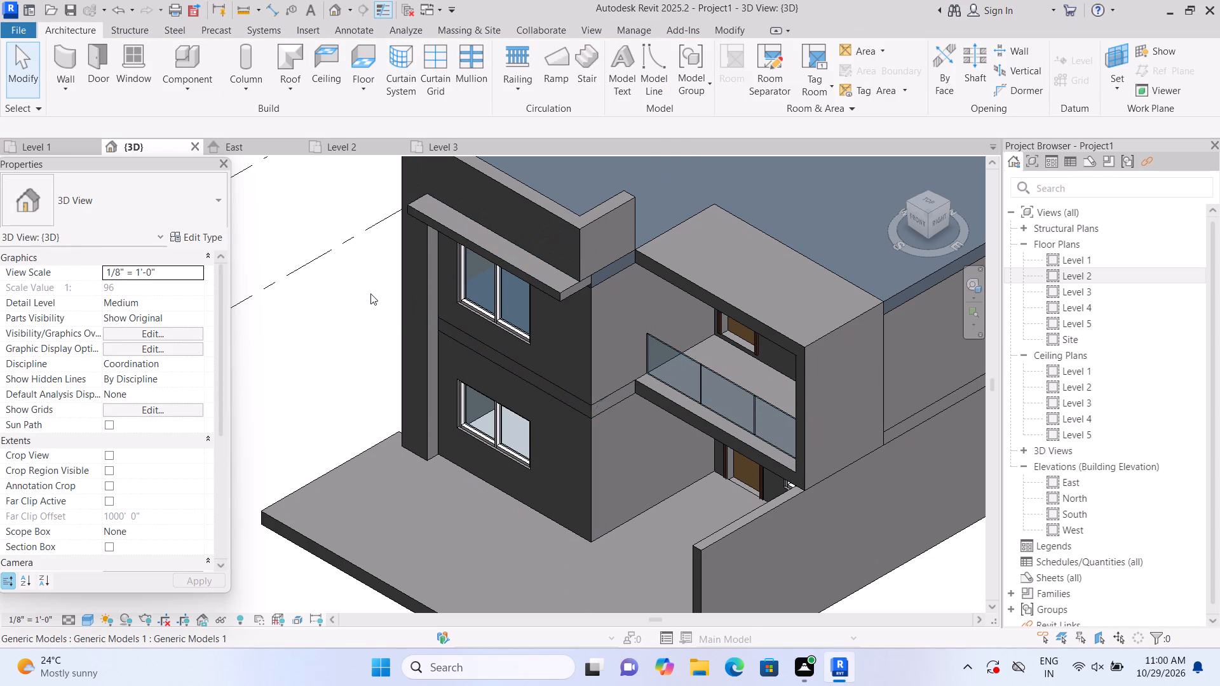
# Place 2.5" x 5" rectangular mullions on the top, bottom and side edges and both vertical grid lines of the balcony curtain wall.
pyautogui.click(470, 79)
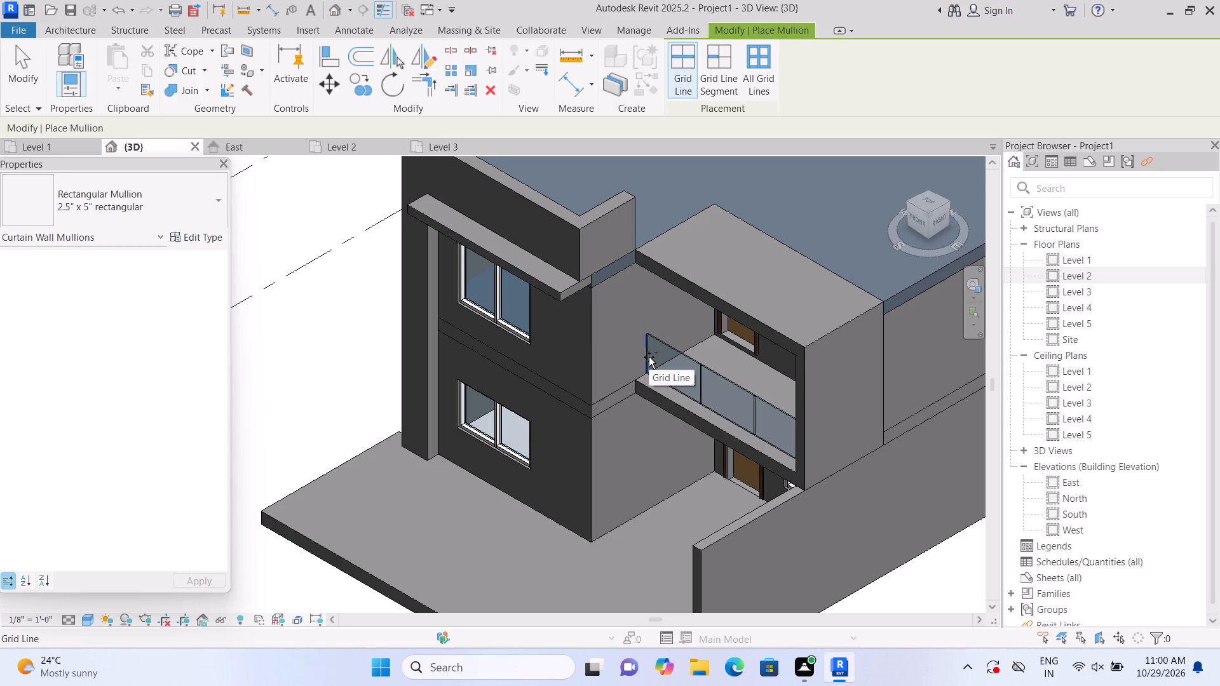
pyautogui.click(649, 357)
pyautogui.click(698, 360)
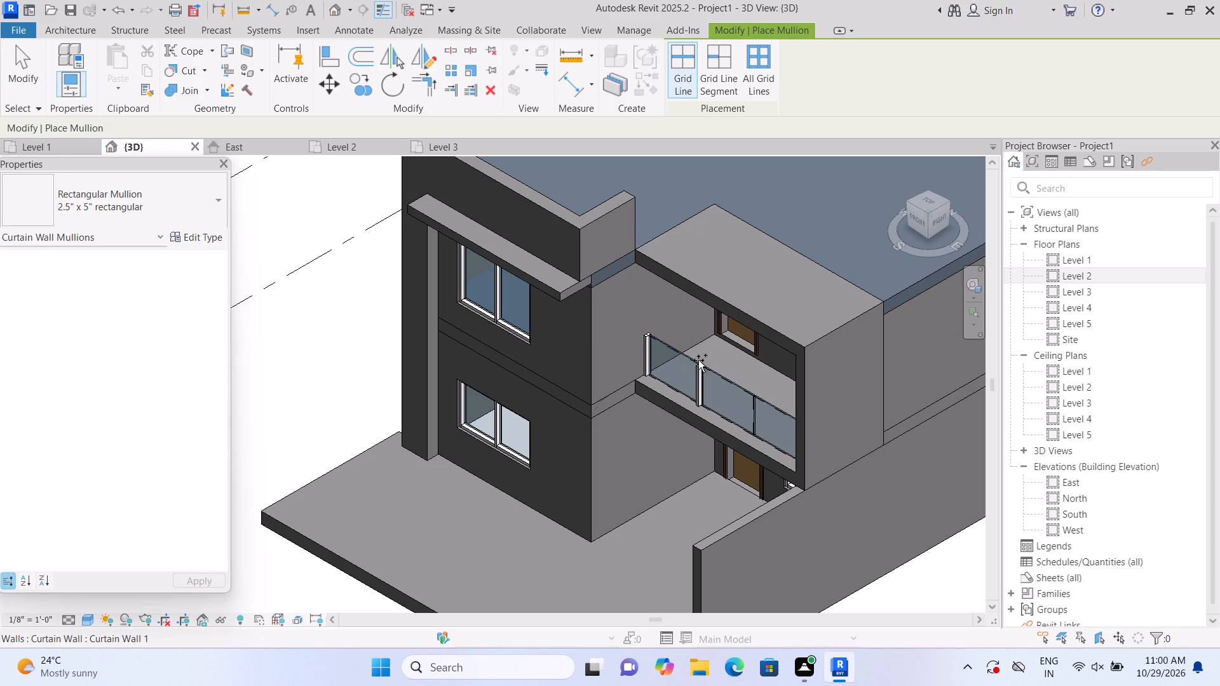
pyautogui.click(732, 382)
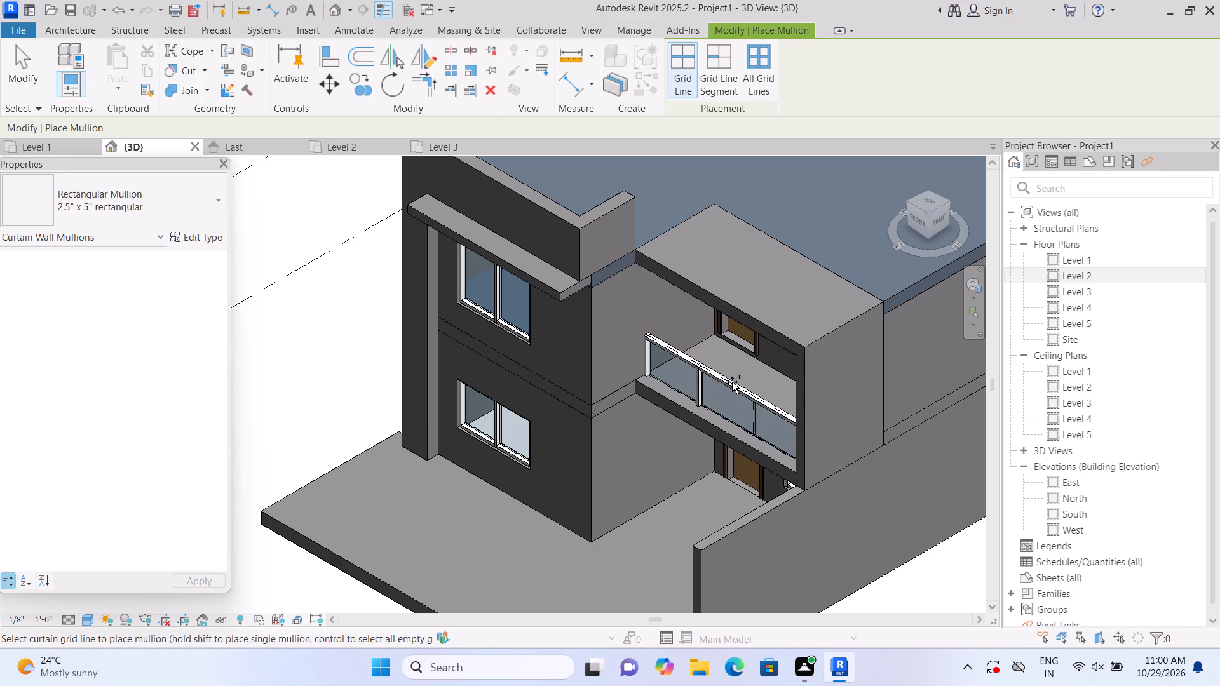
pyautogui.click(736, 422)
pyautogui.doubleClick(761, 424)
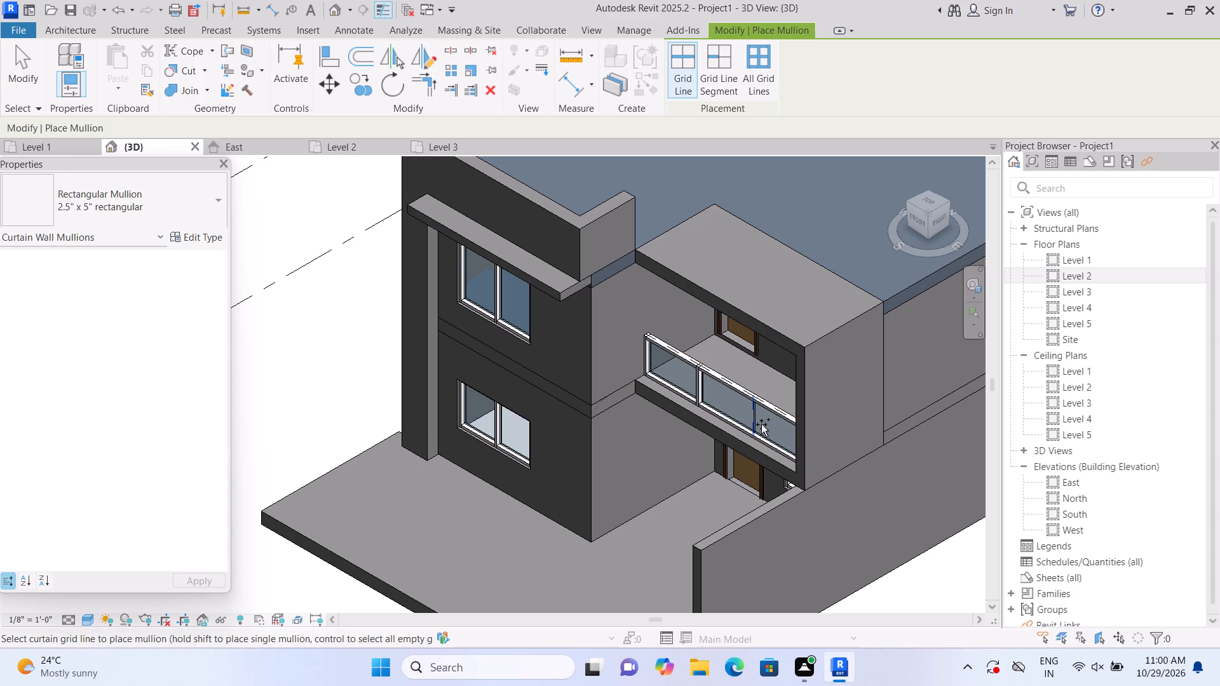
pyautogui.click(803, 445)
pyautogui.press('Escape')
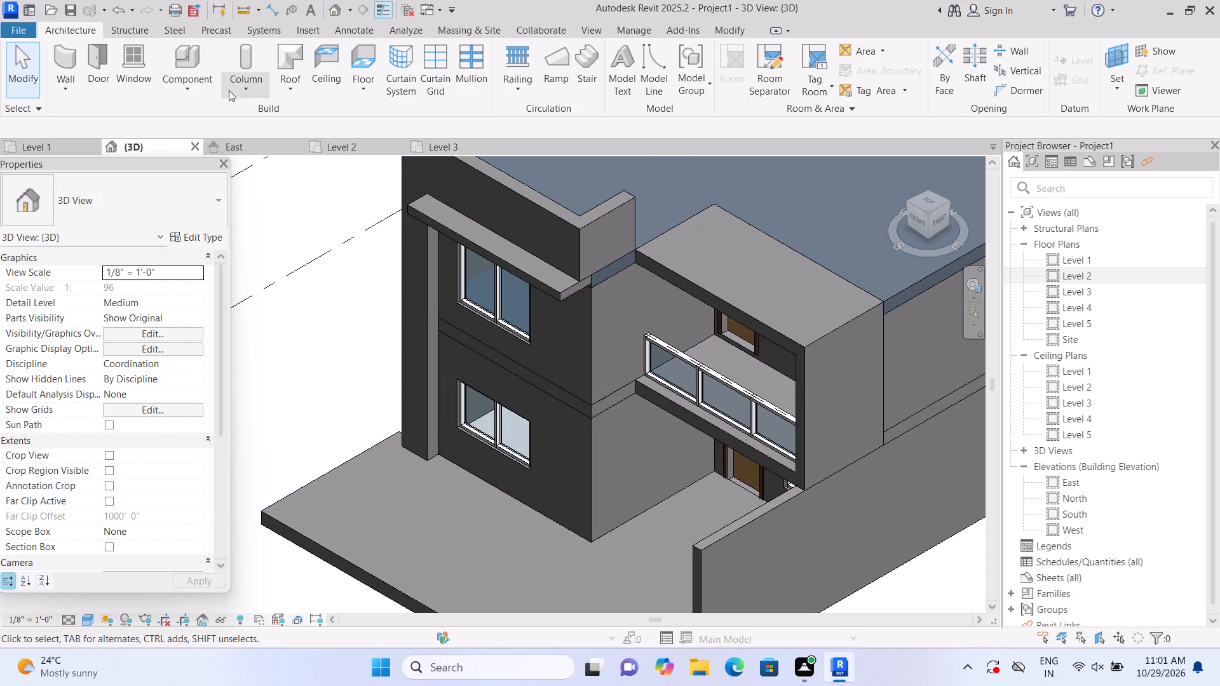
# Create a new in-place model in the Generic Models category, accepting the suggested name.
pyautogui.click(201, 94)
pyautogui.click(220, 147)
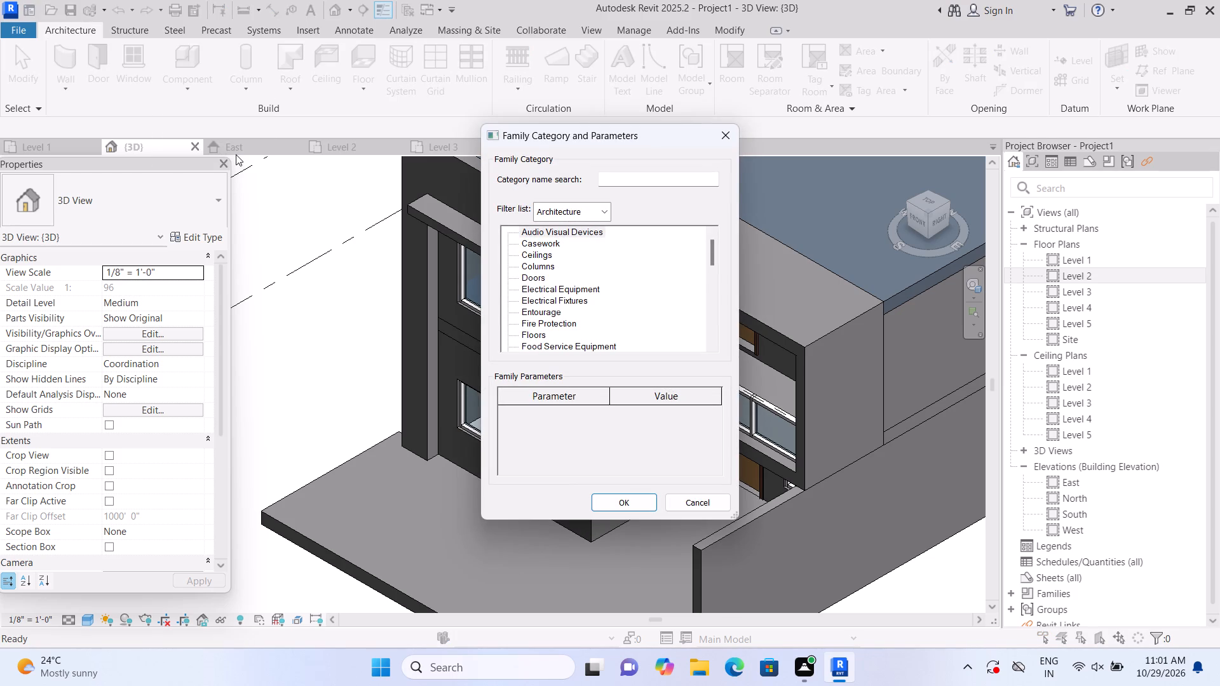
pyautogui.scroll(-4, 608, 304)
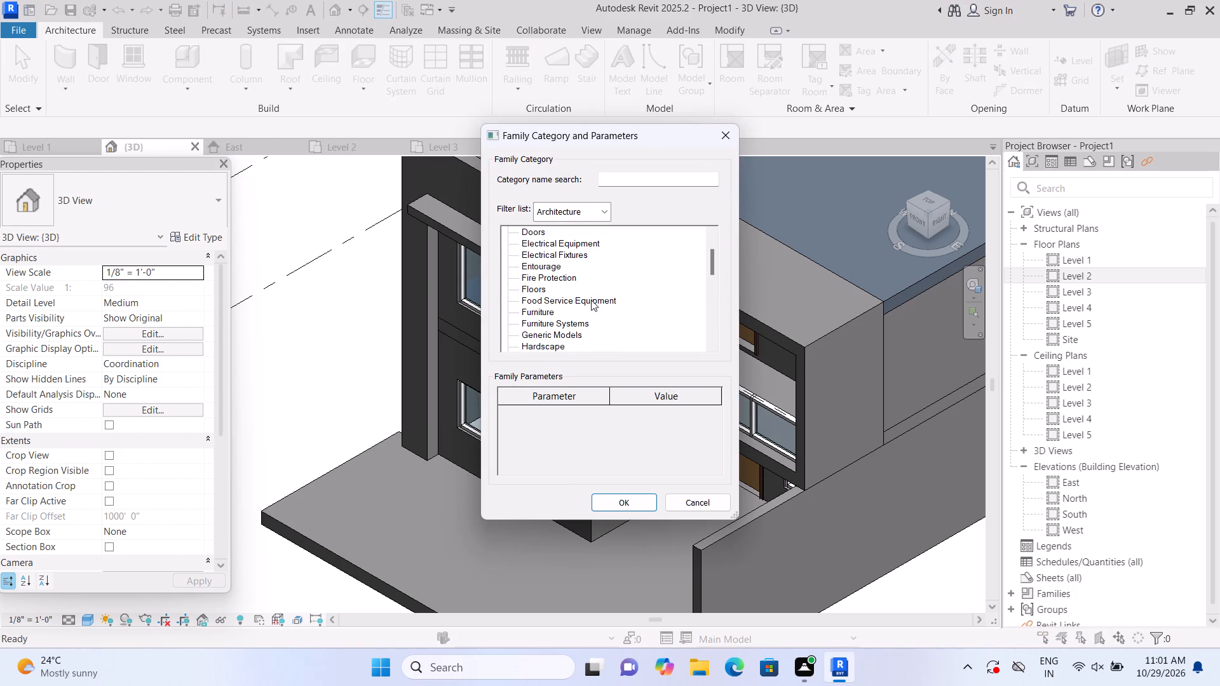
pyautogui.click(574, 330)
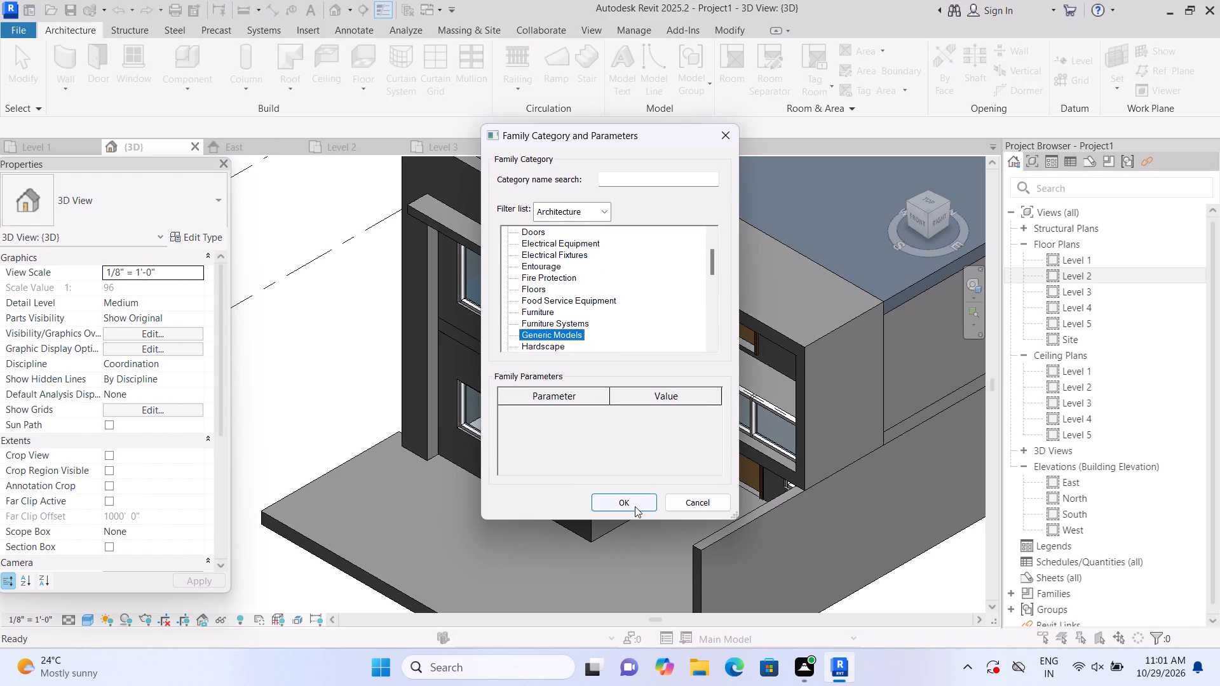
pyautogui.click(635, 506)
pyautogui.click(642, 365)
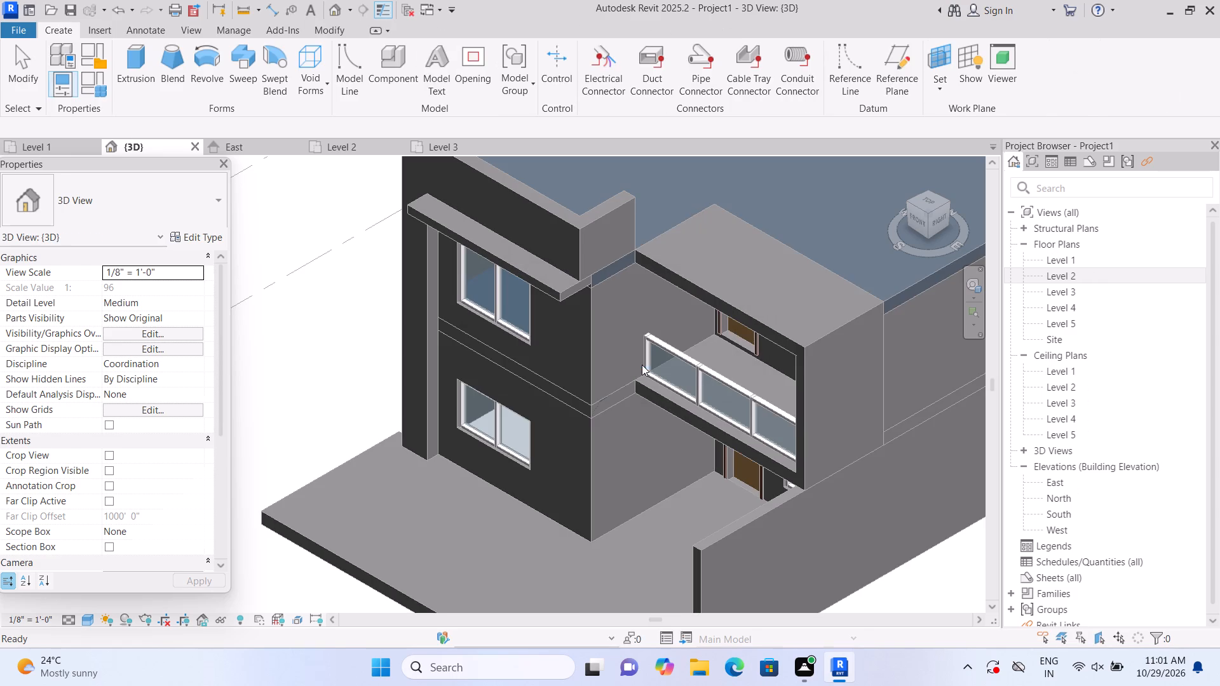
# Start an extrusion on the top face of the balcony's front edge strip and sketch a rectangle about 14' long along its exposed ledge.
pyautogui.click(129, 86)
pyautogui.click(827, 93)
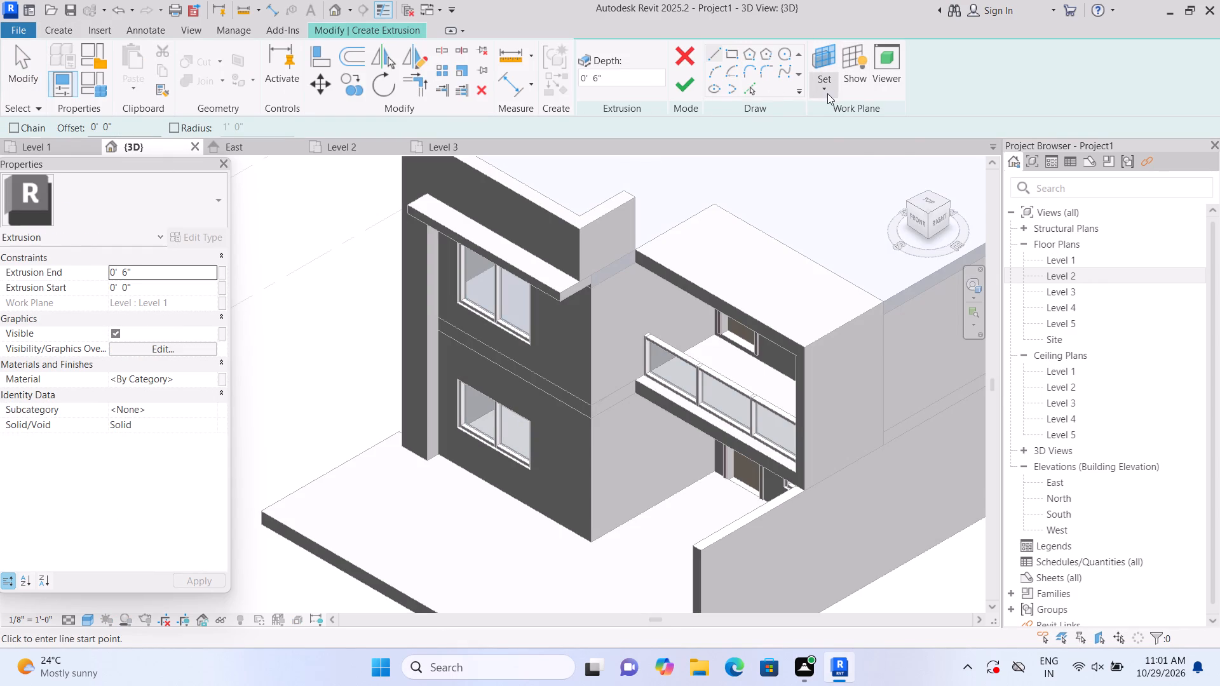
pyautogui.click(833, 146)
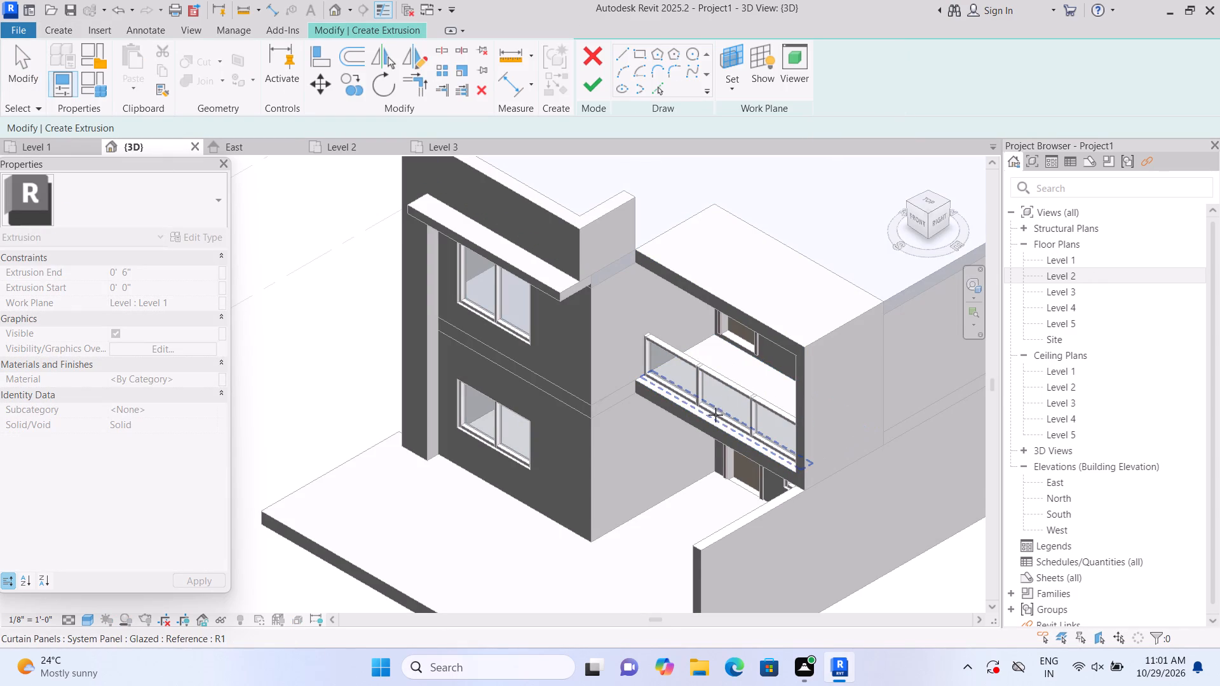
pyautogui.scroll(3, 715, 415)
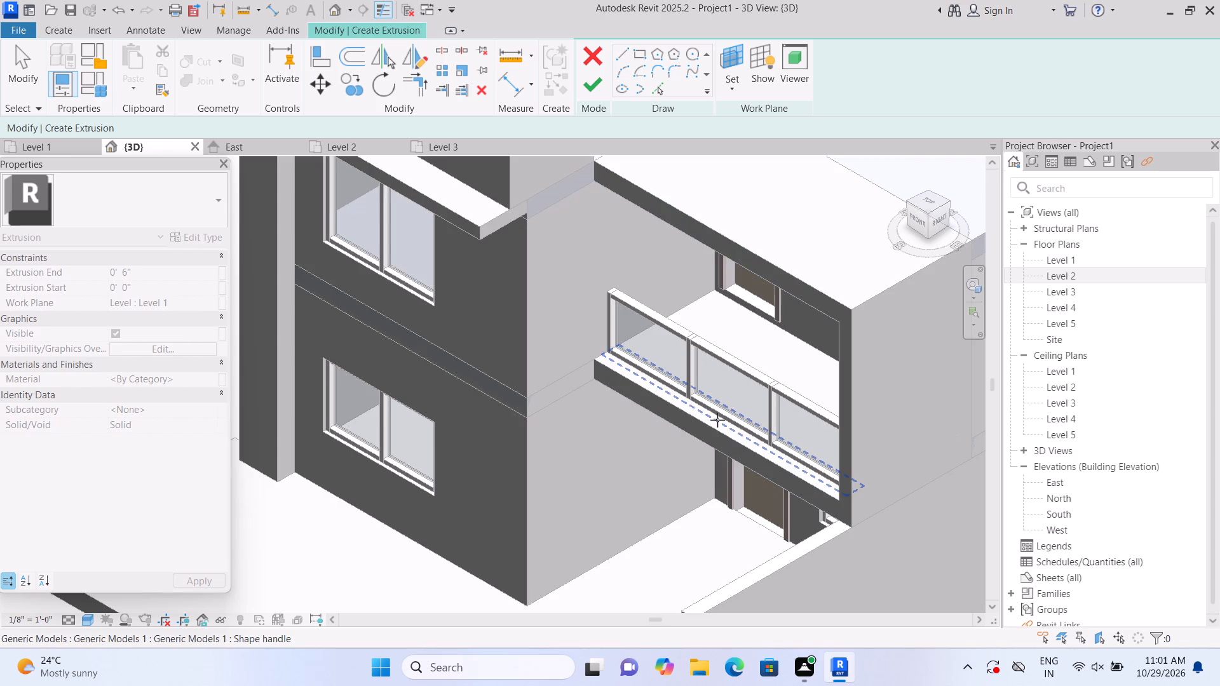
pyautogui.scroll(6, 717, 420)
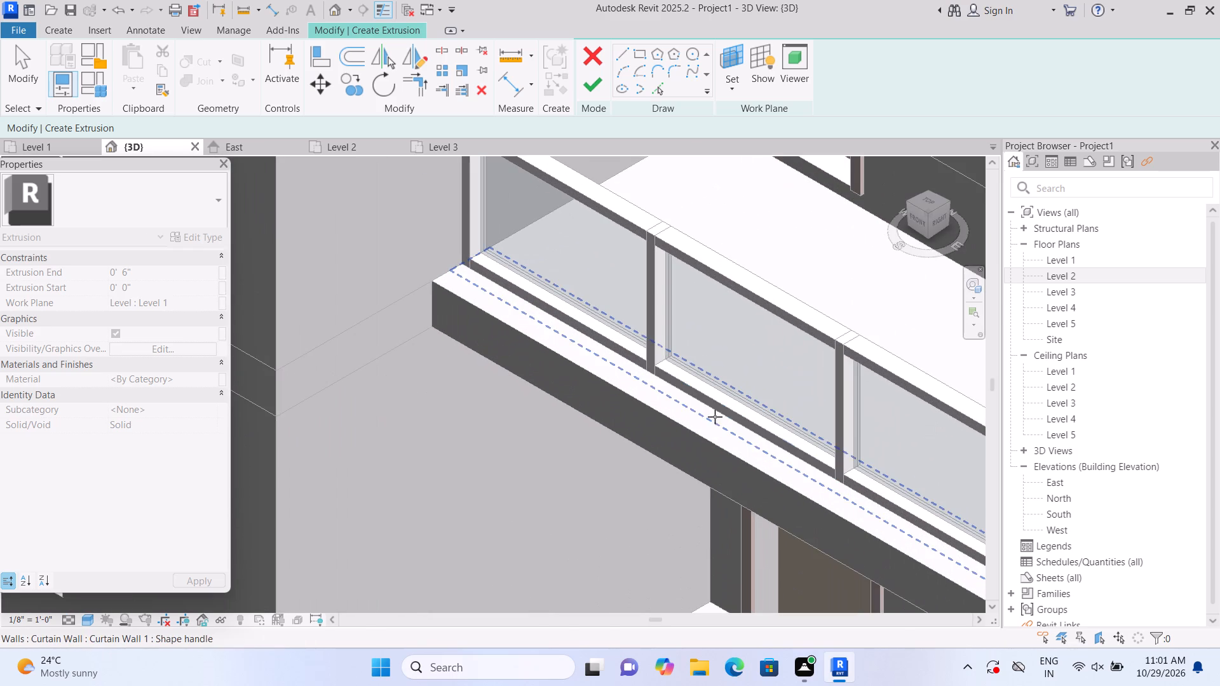
pyautogui.click(602, 370)
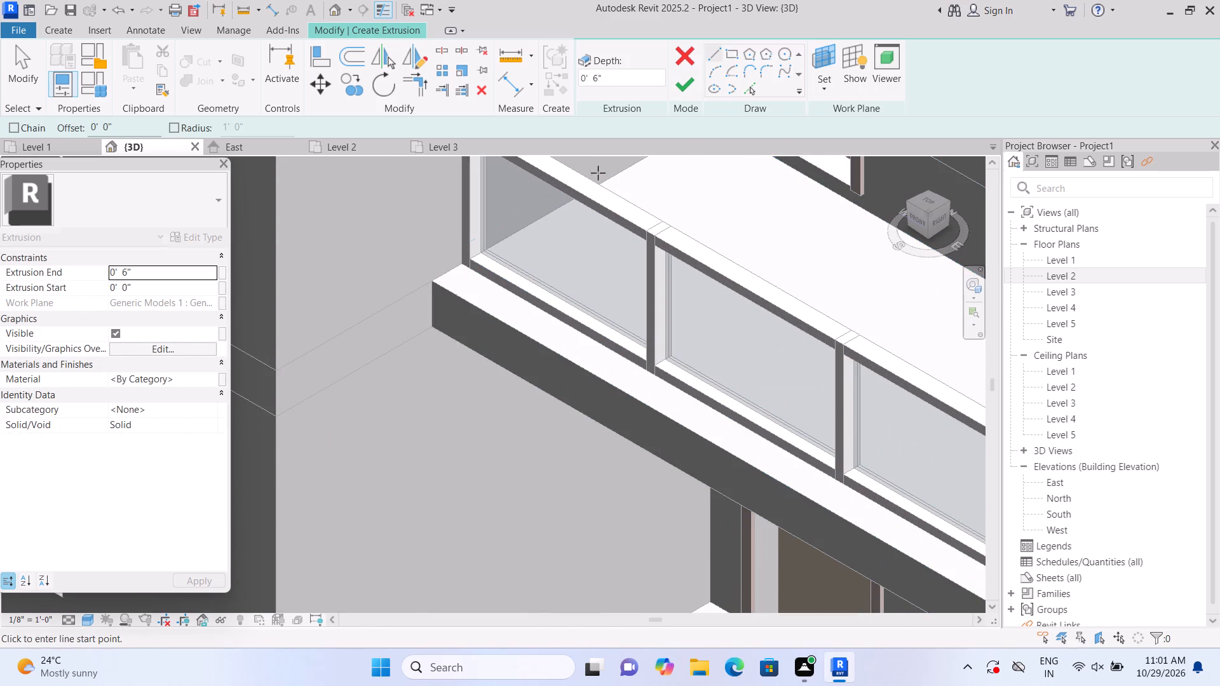
pyautogui.click(733, 55)
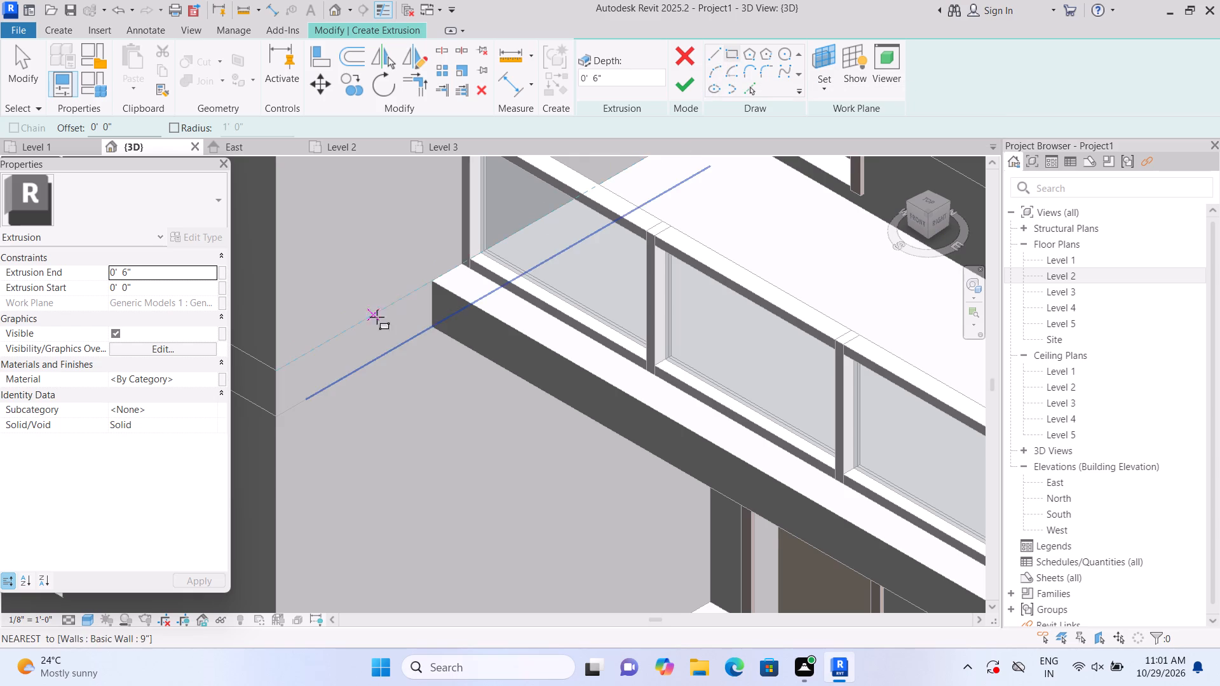
pyautogui.click(461, 266)
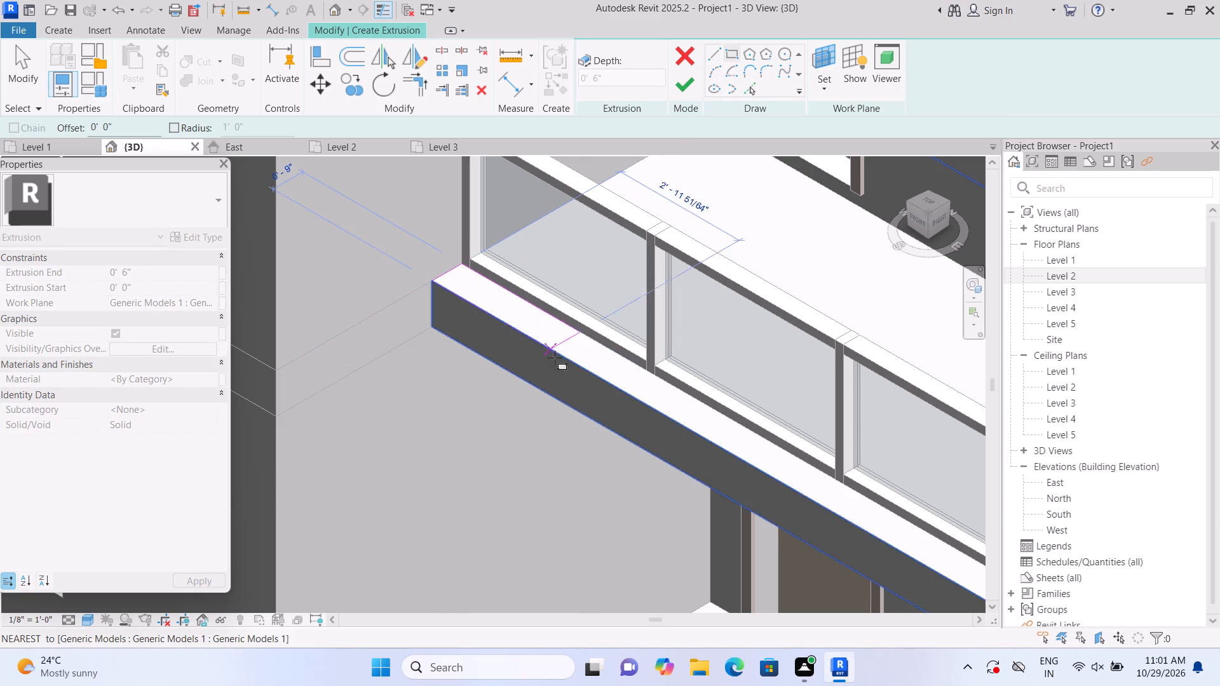
pyautogui.moveTo(627, 380); pyautogui.dragTo(466, 238, button='middle')
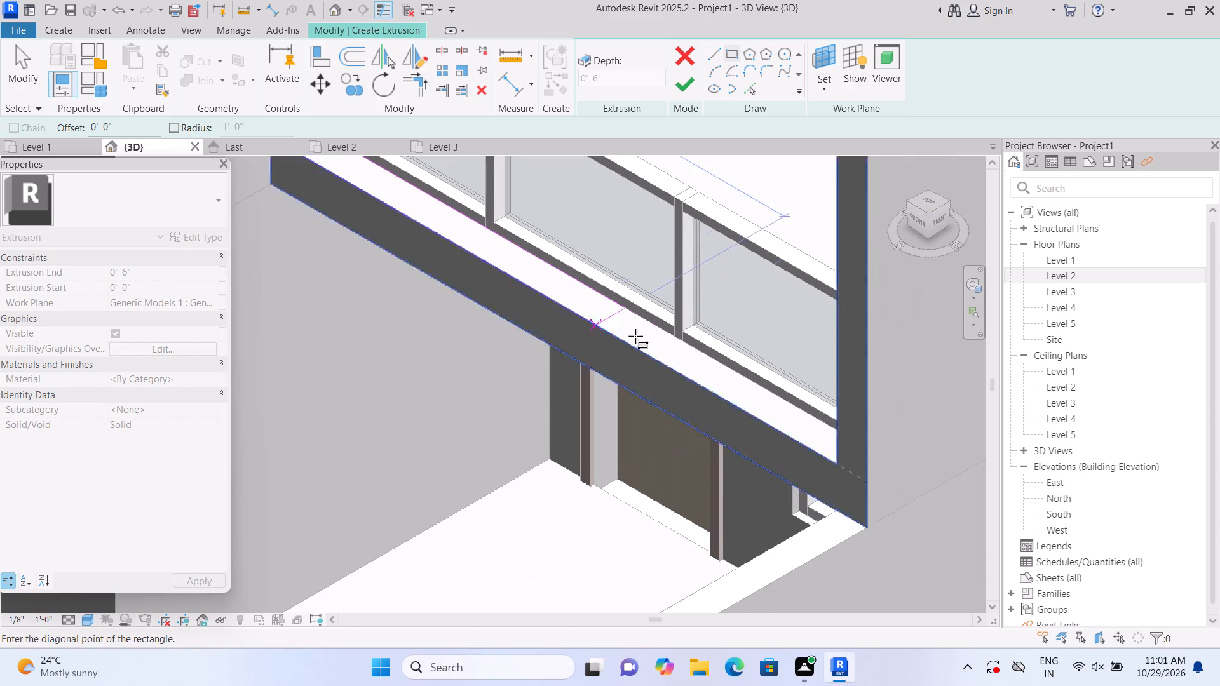
pyautogui.doubleClick(835, 463)
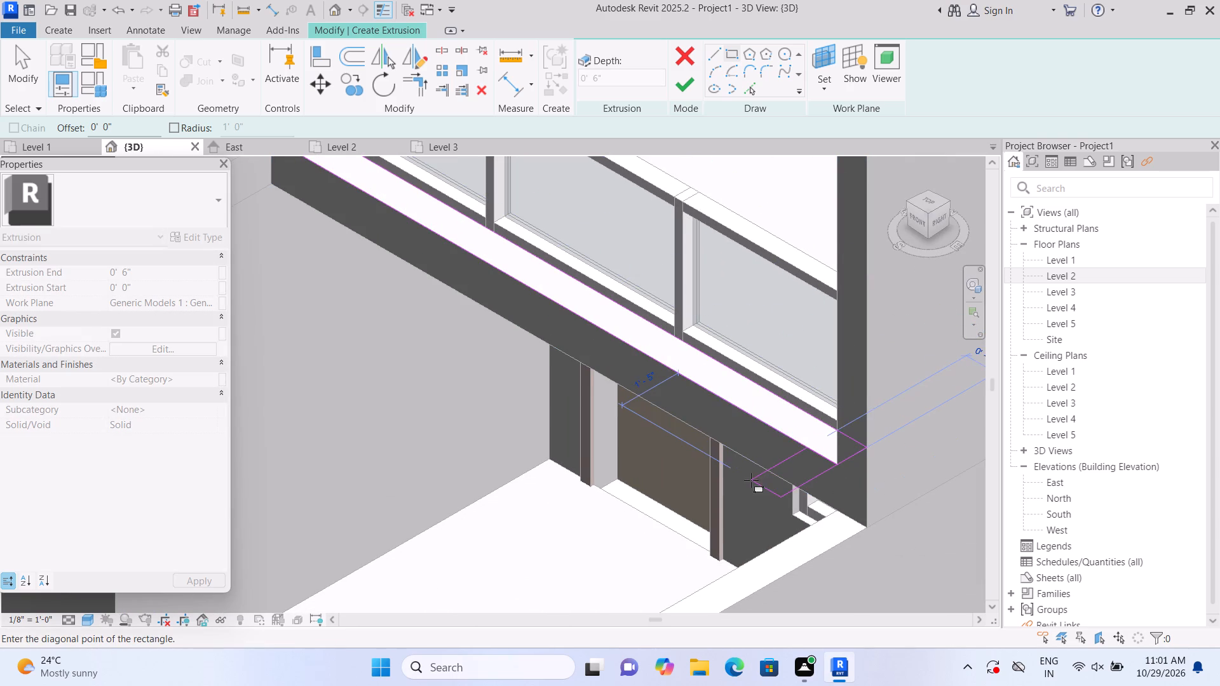
pyautogui.press('Escape')
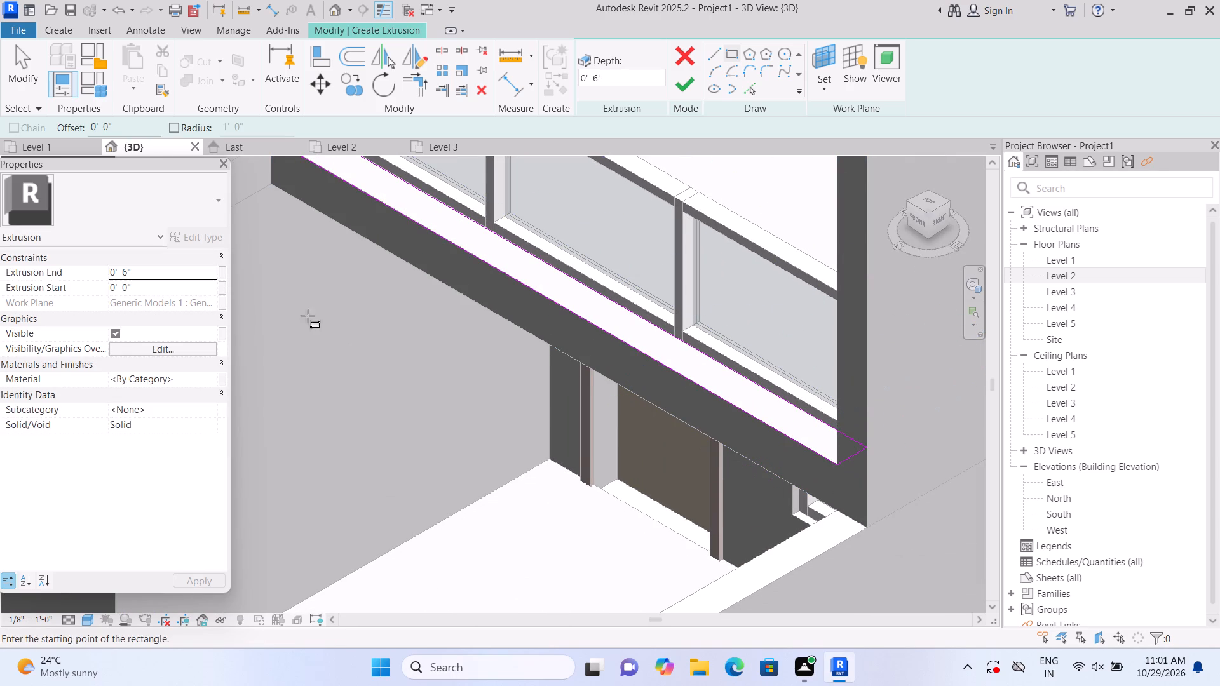
# Set the extrusion end to 3" and finish the ledge extrusion below the glass railing.
pyautogui.click(182, 274)
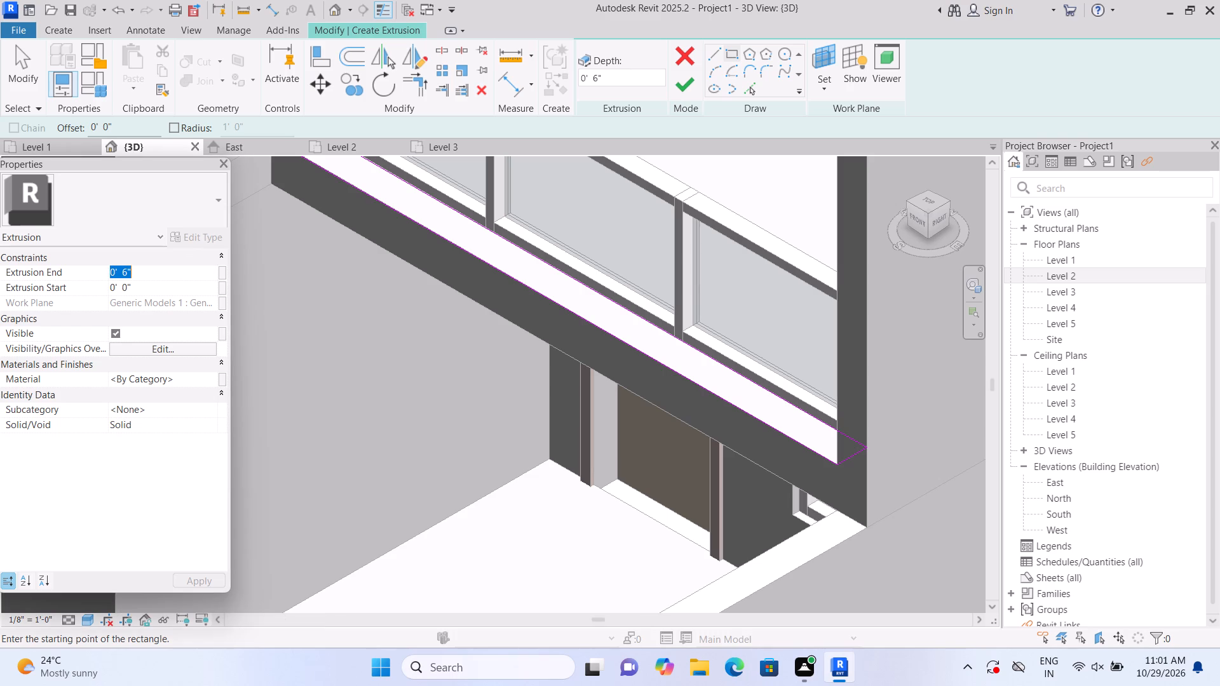
pyautogui.press('BackSpace')
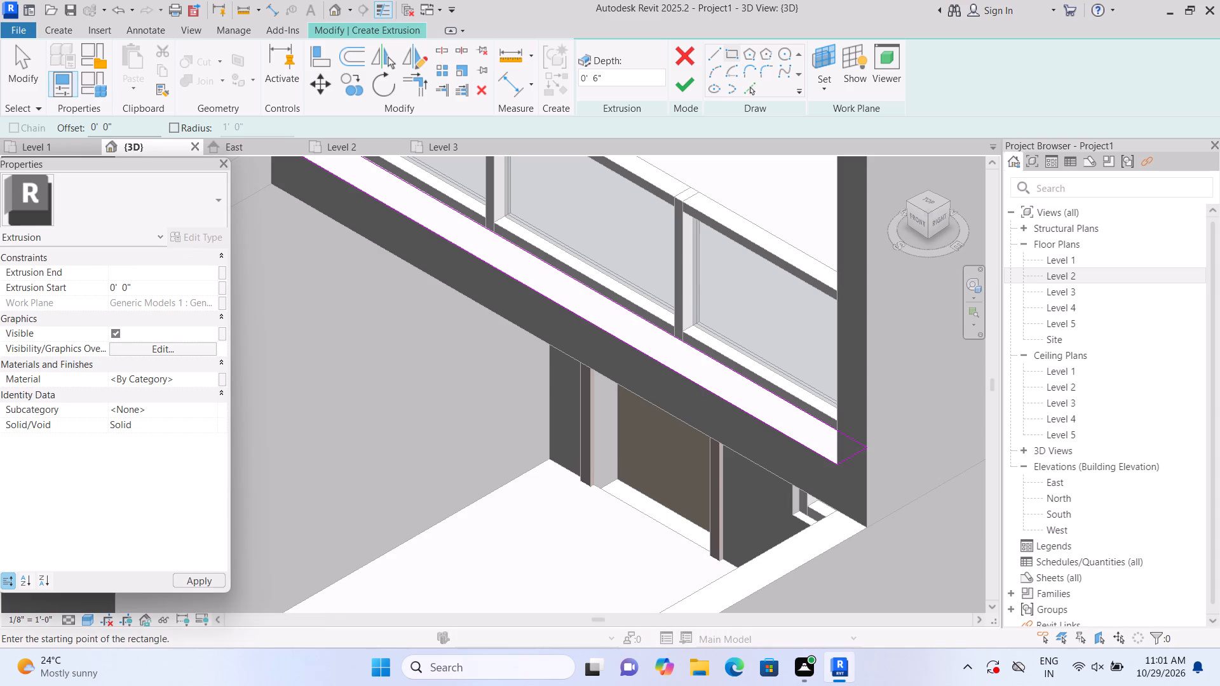
pyautogui.write('3"')
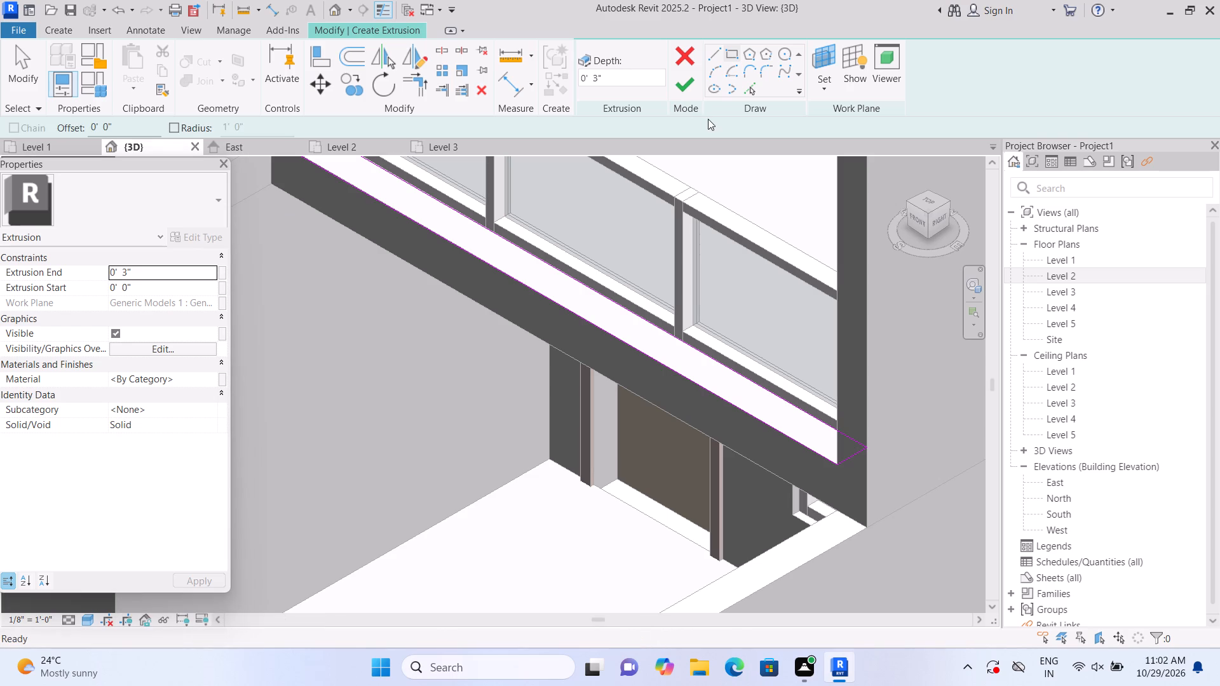
pyautogui.click(689, 95)
pyautogui.scroll(-3, 686, 218)
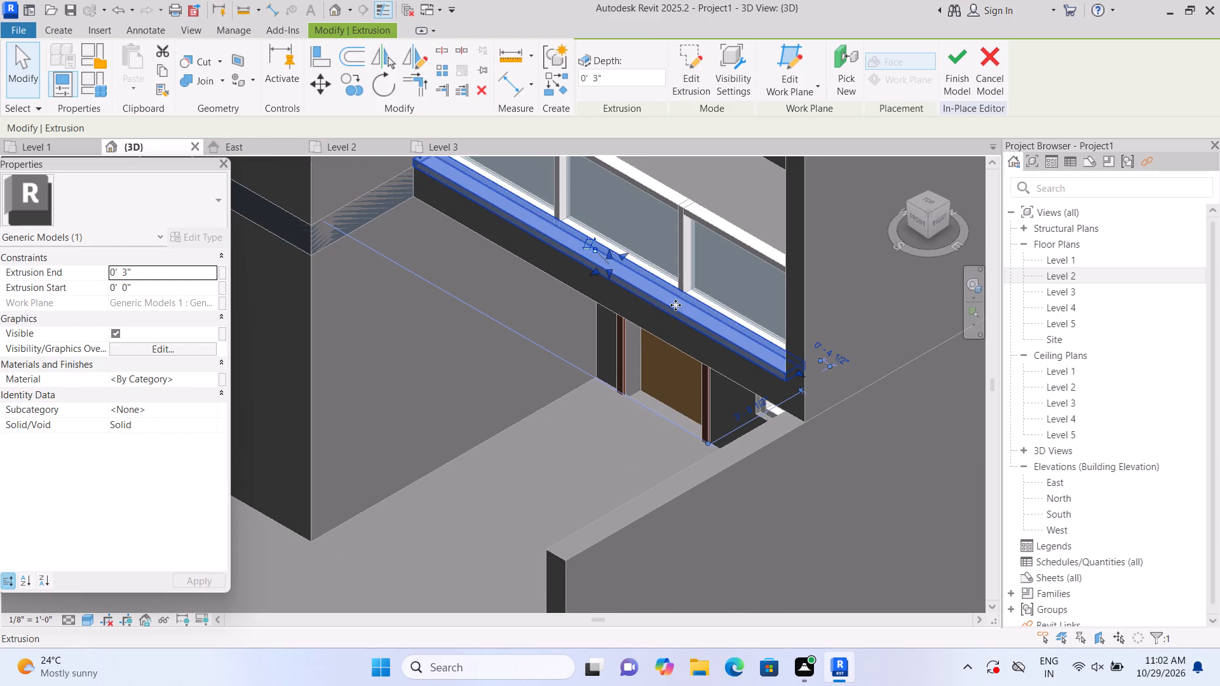
pyautogui.doubleClick(539, 442)
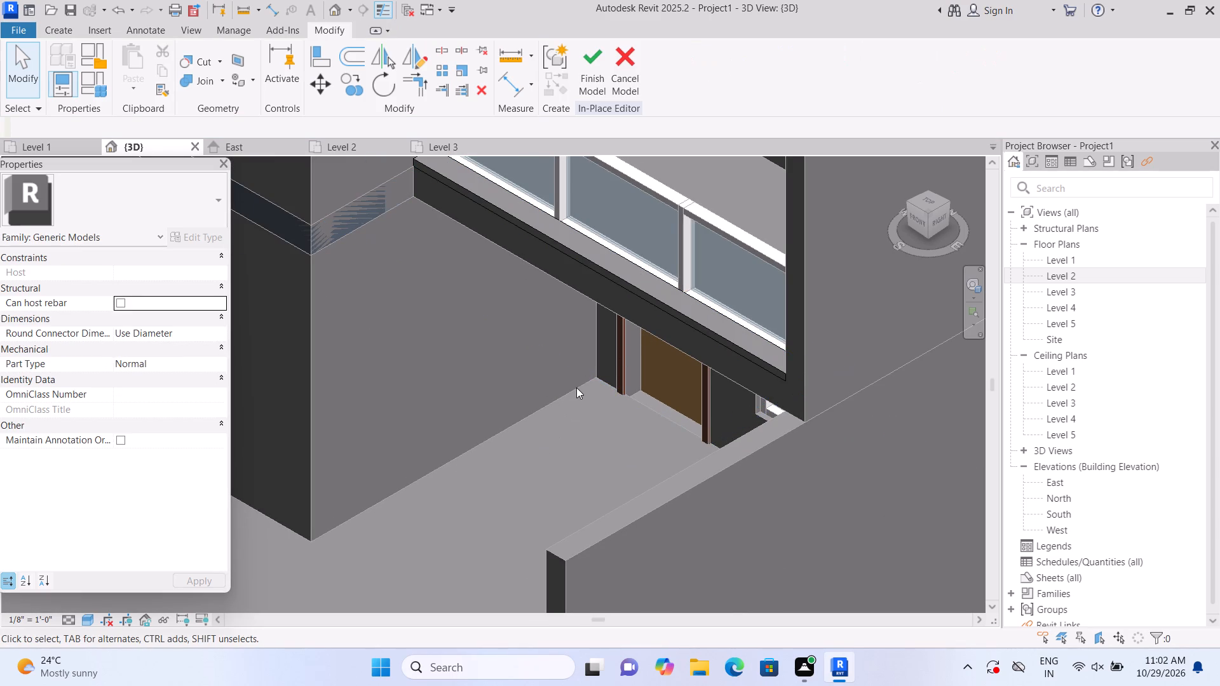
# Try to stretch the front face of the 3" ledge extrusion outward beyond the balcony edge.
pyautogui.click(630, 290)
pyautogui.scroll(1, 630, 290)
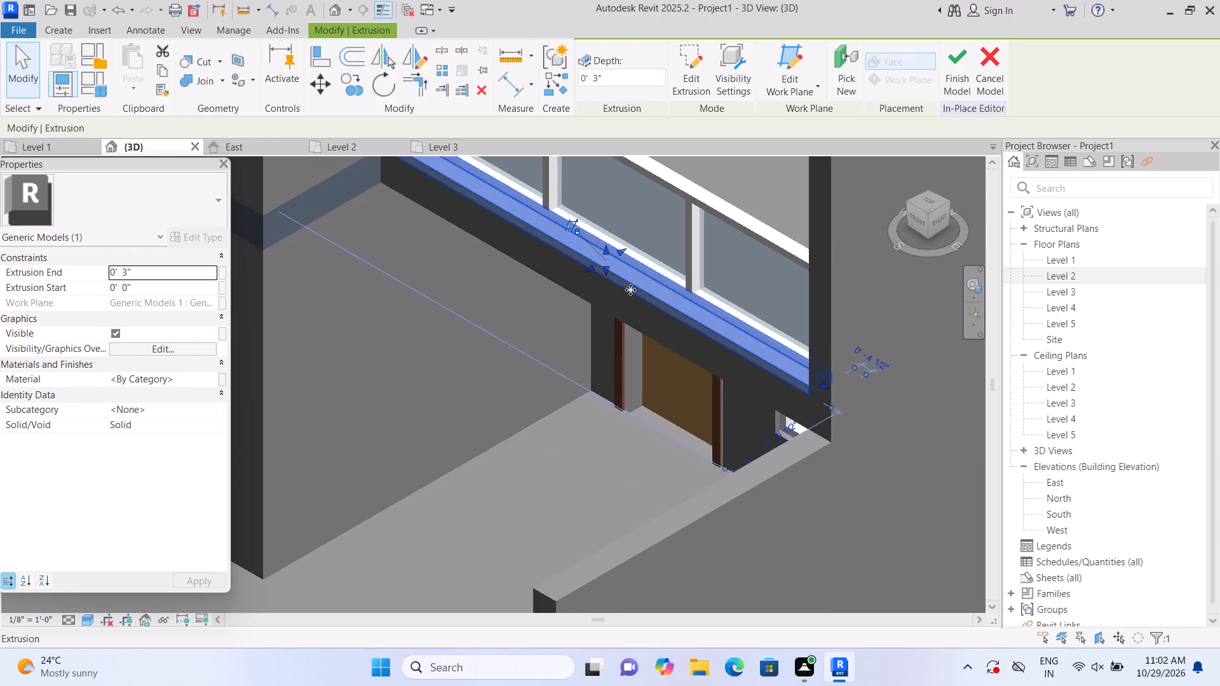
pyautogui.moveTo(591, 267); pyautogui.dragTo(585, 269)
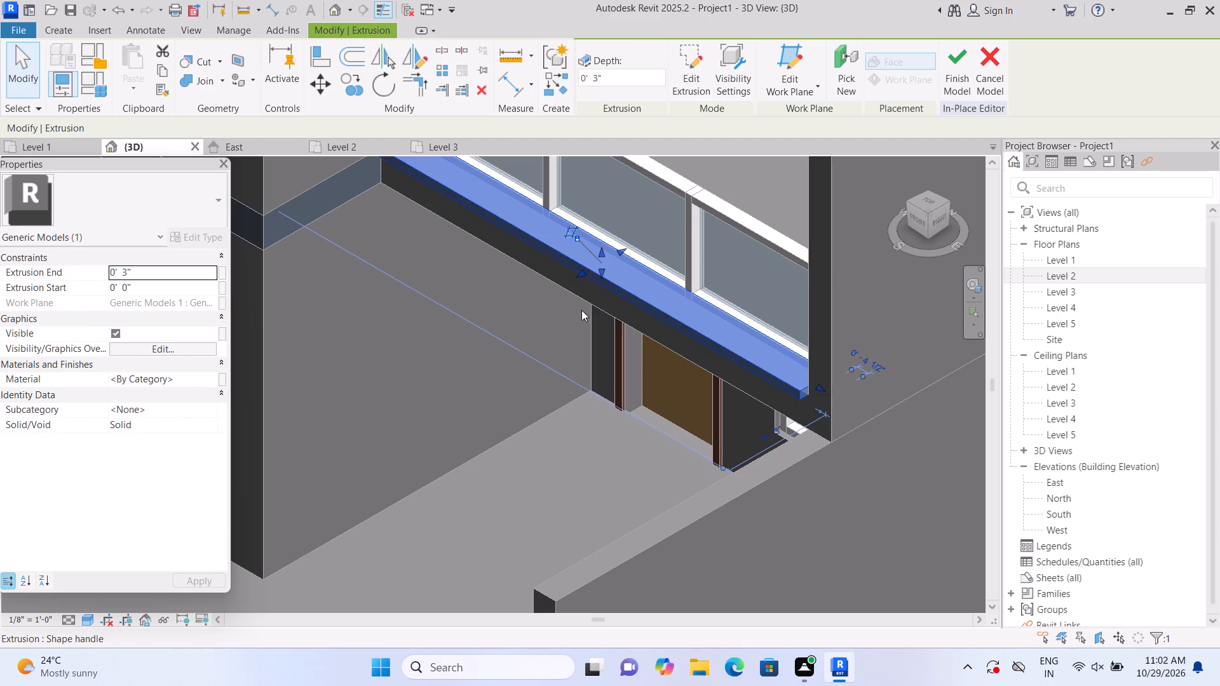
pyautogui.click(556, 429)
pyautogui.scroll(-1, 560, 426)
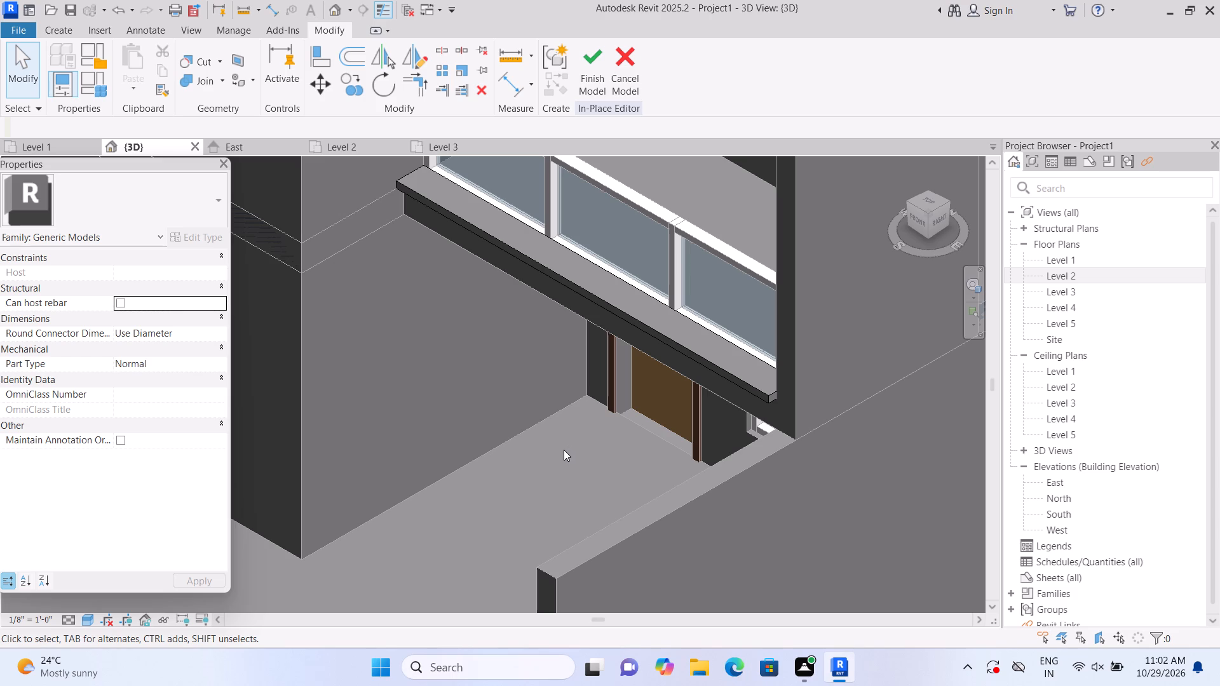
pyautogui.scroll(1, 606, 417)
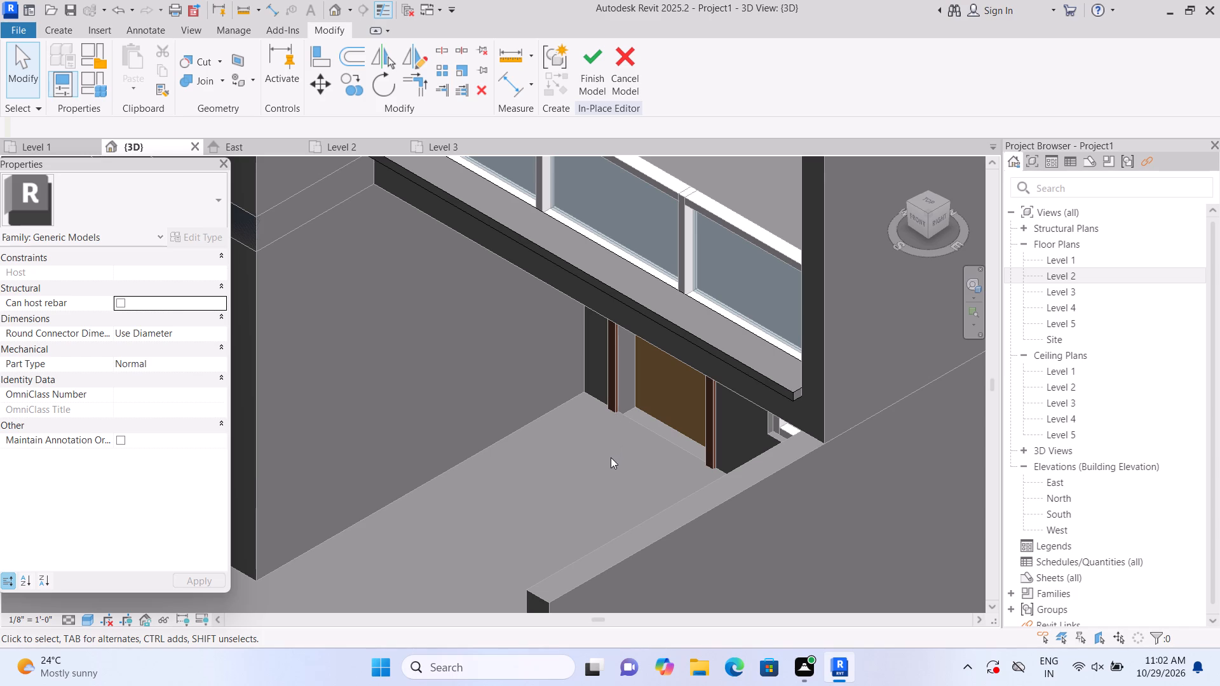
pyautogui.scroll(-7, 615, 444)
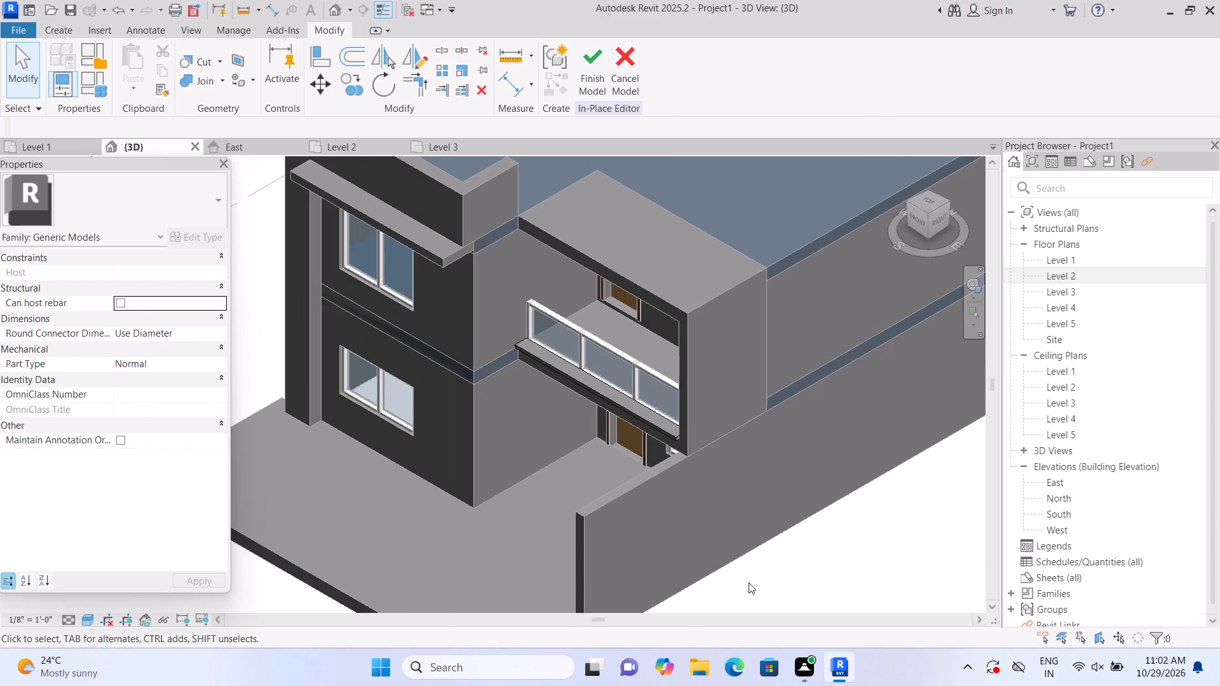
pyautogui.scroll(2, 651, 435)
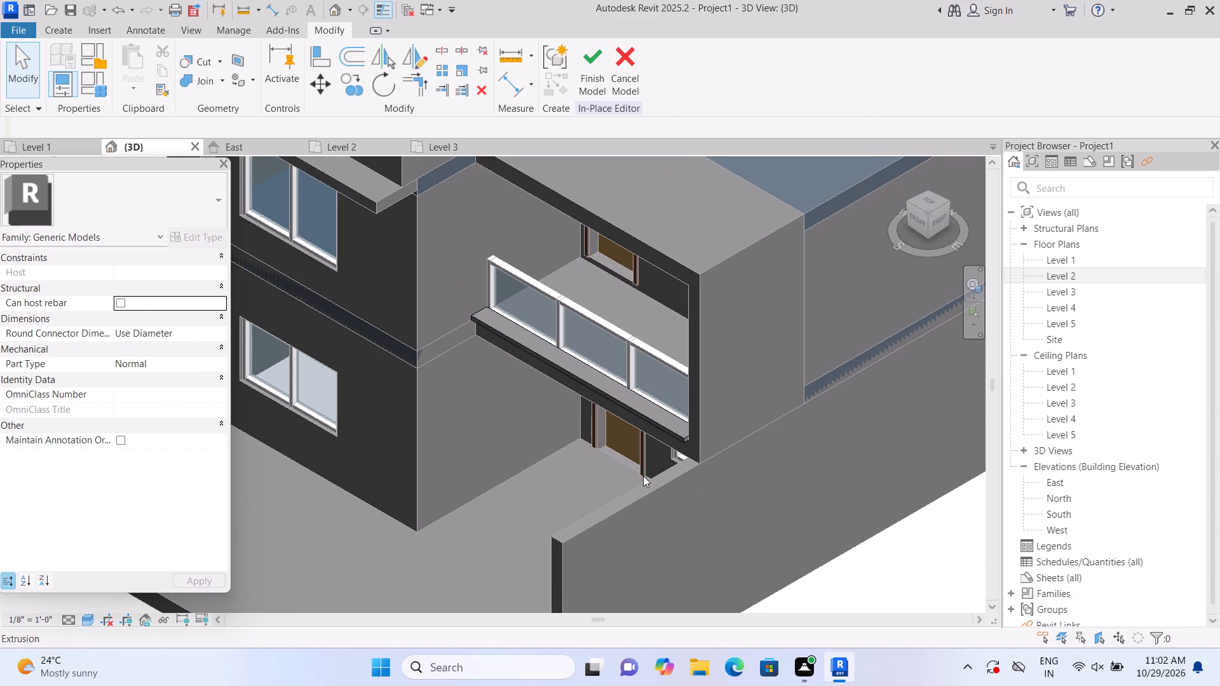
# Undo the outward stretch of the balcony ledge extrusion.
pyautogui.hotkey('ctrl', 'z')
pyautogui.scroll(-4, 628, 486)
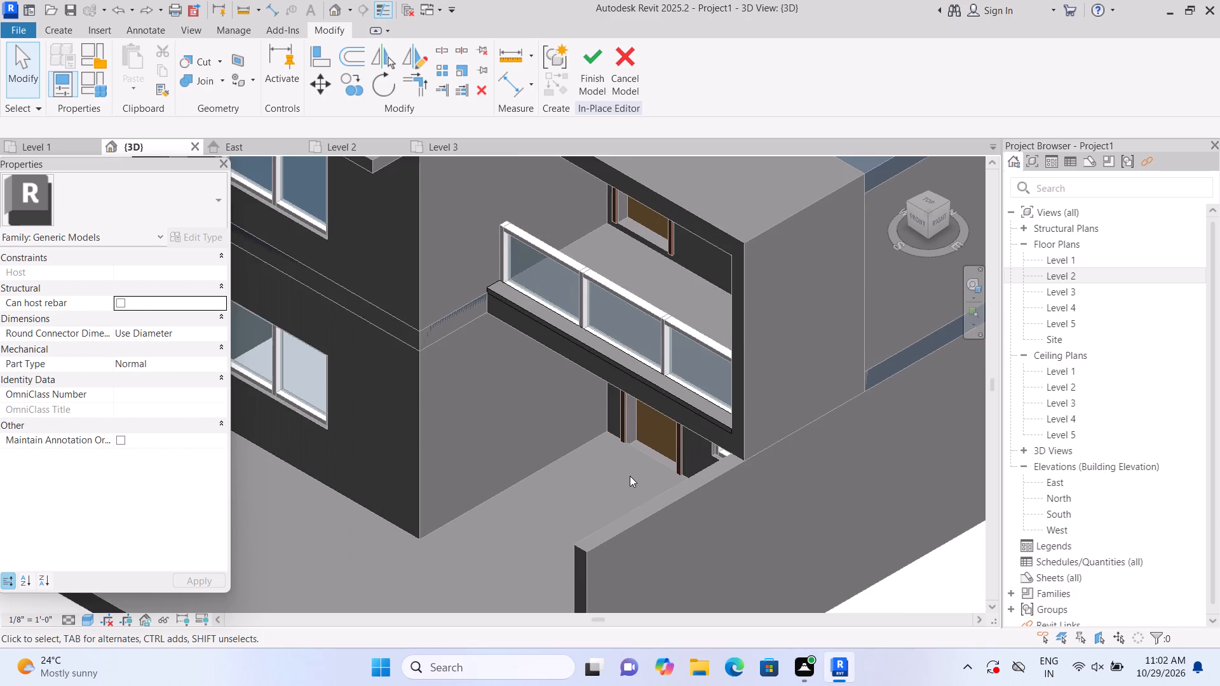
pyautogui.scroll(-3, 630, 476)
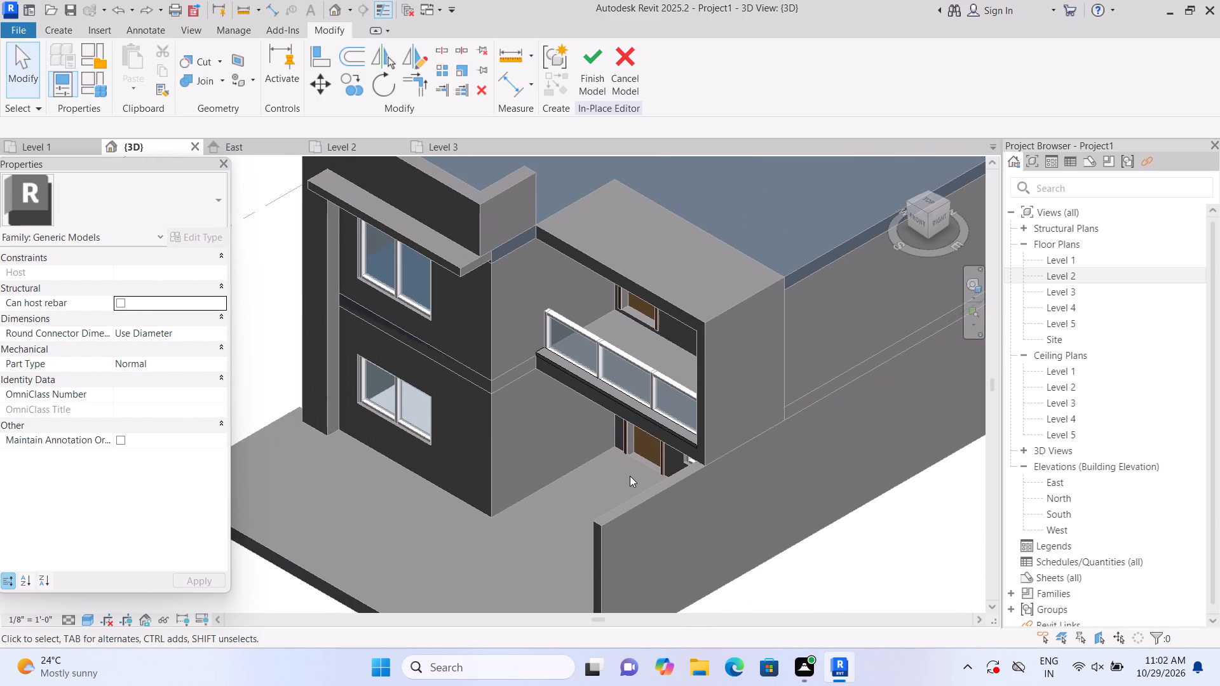
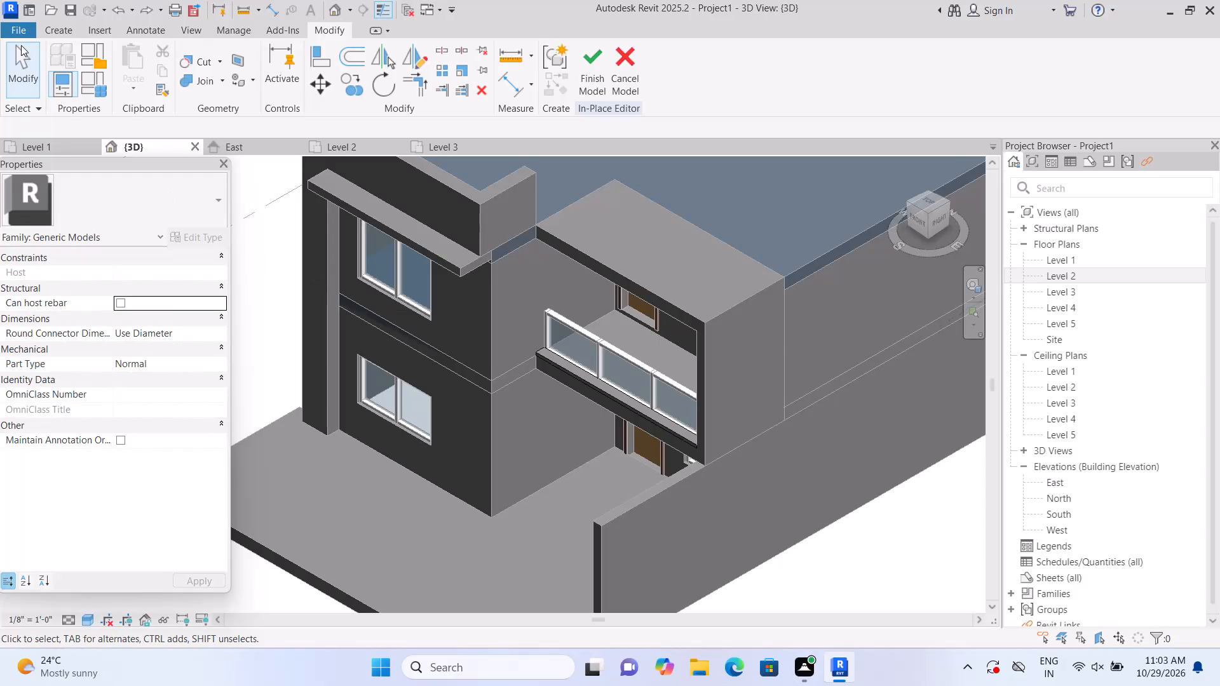
# Extrude a strip about 12' long and 3" deep on the balcony roof's top face, along its outer side edge.
pyautogui.click(69, 31)
pyautogui.click(146, 76)
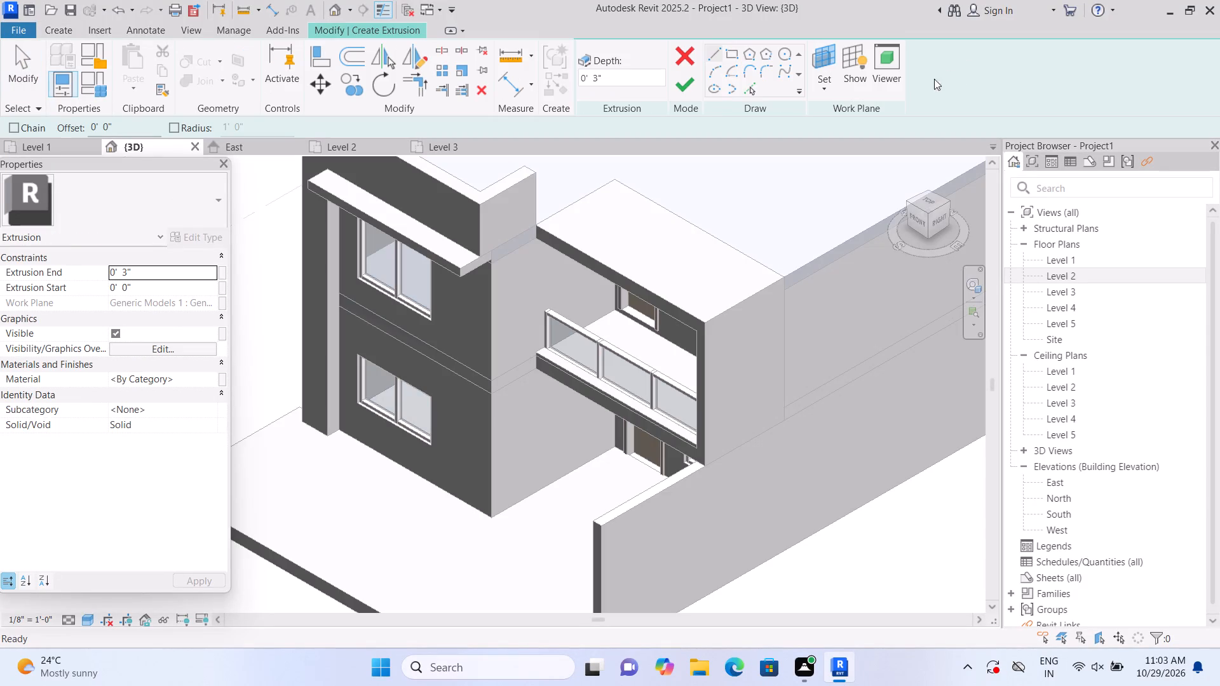
pyautogui.click(816, 90)
pyautogui.click(828, 133)
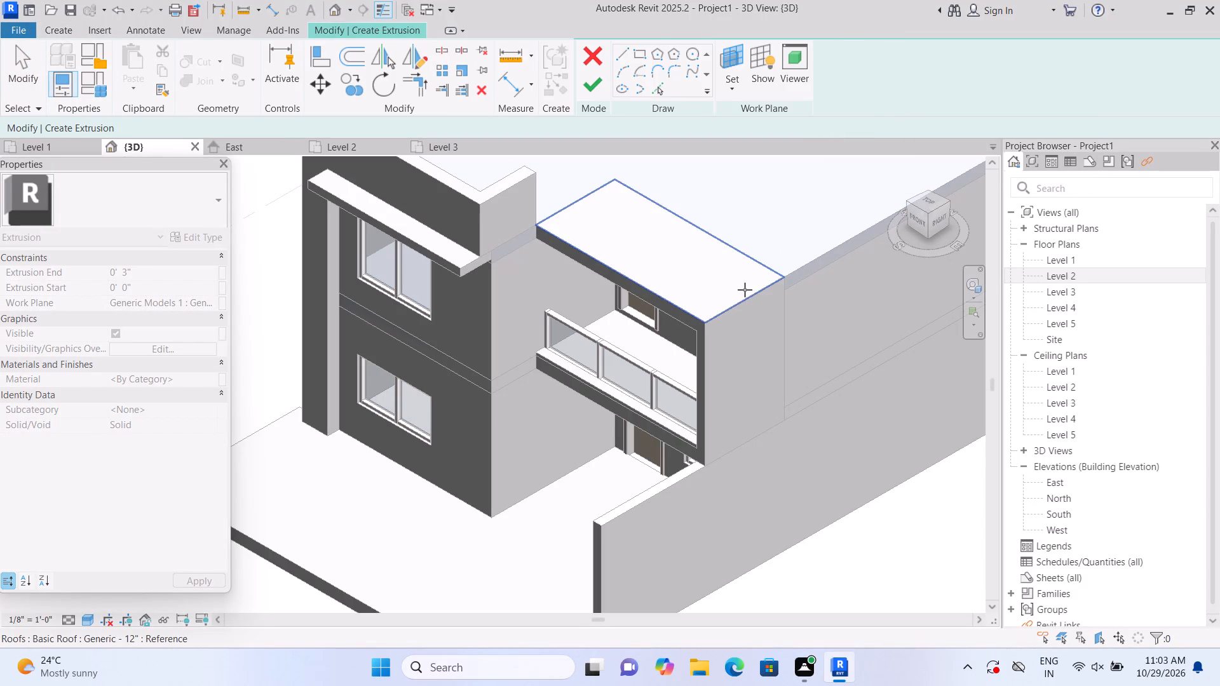
pyautogui.click(745, 290)
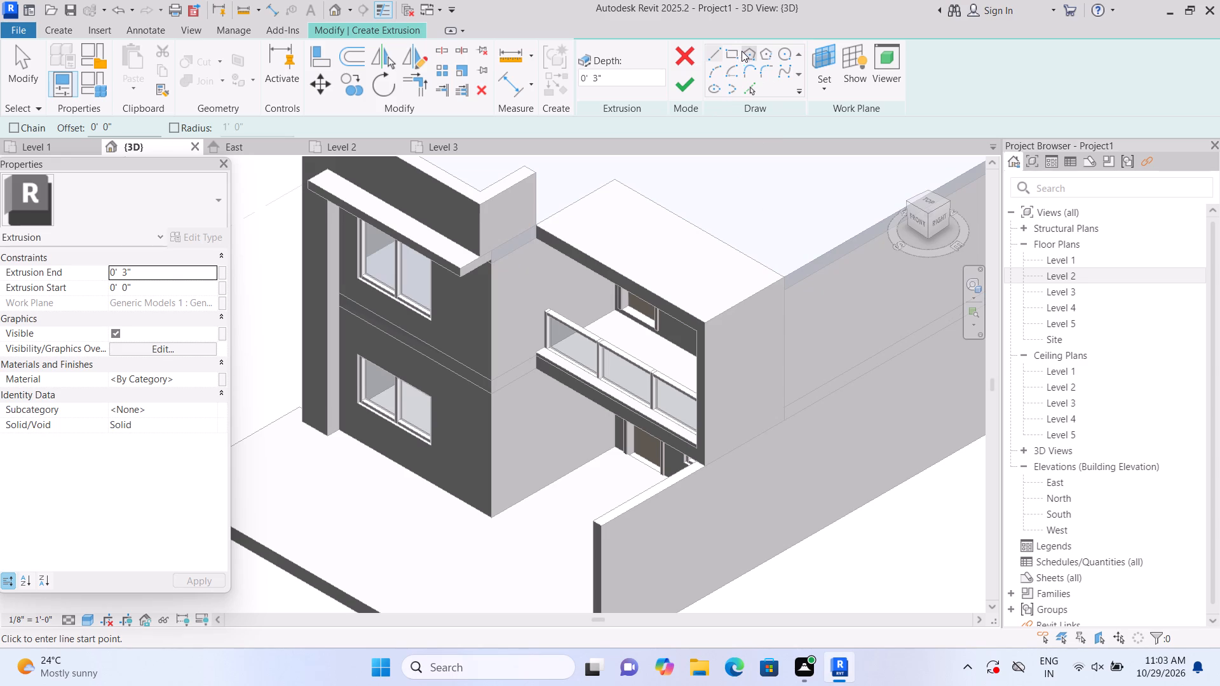
pyautogui.click(733, 51)
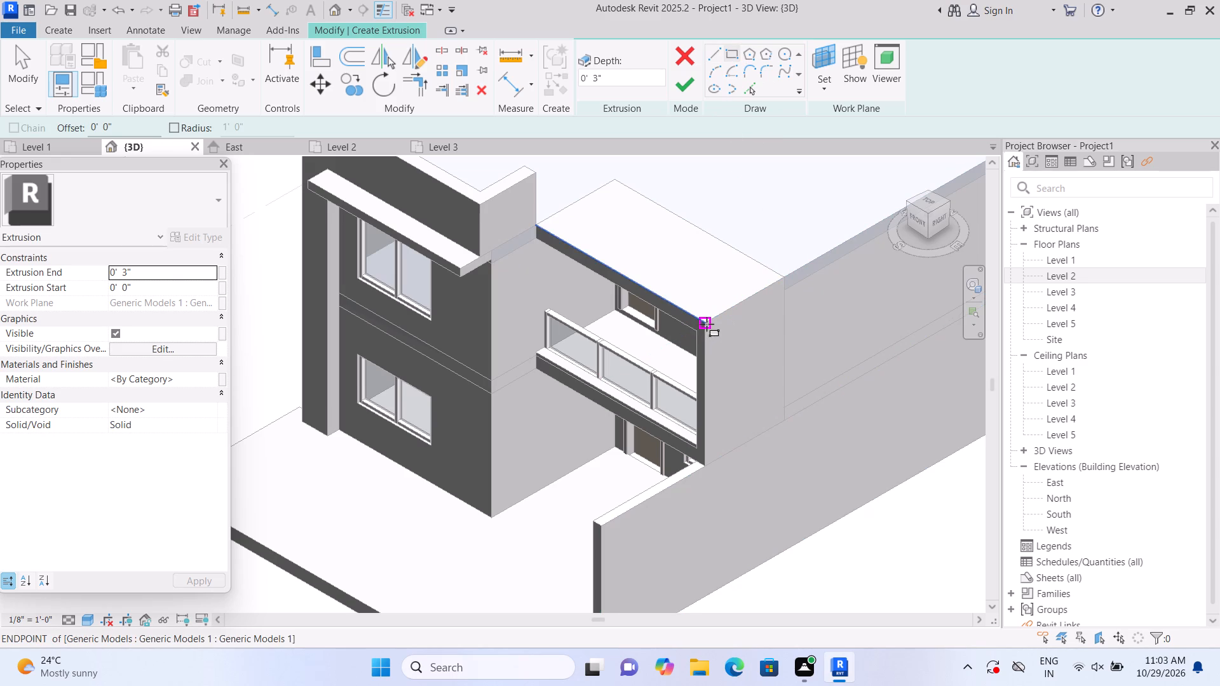
pyautogui.click(707, 324)
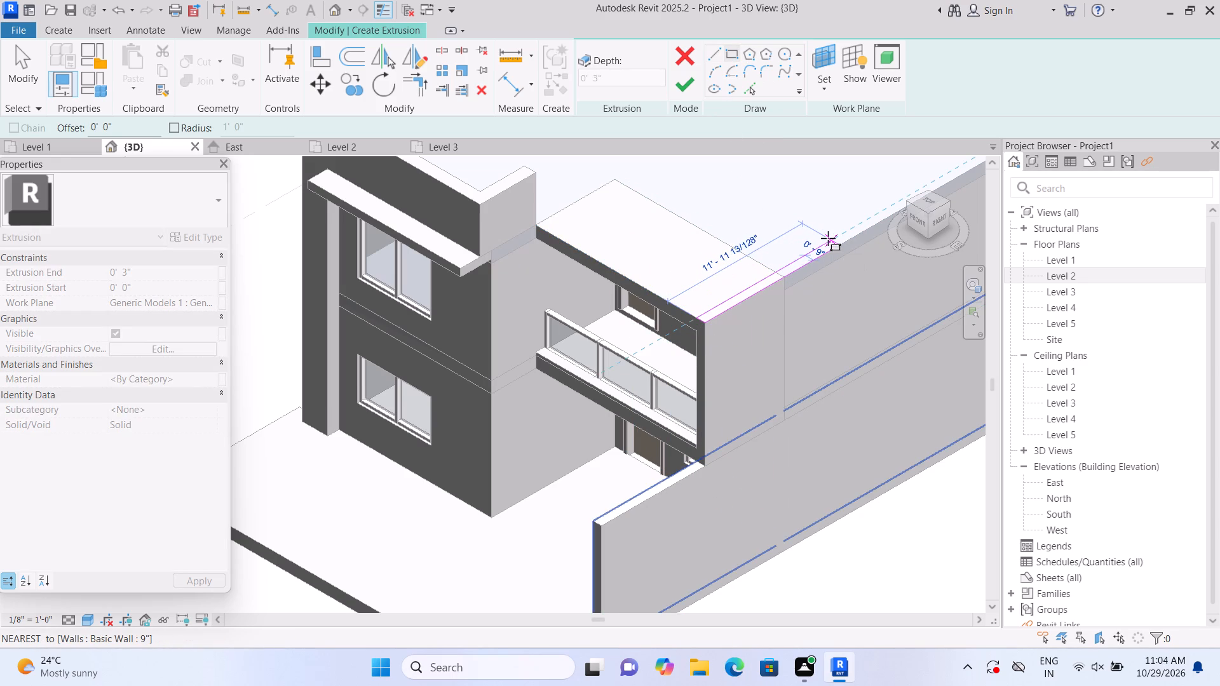
pyautogui.click(827, 238)
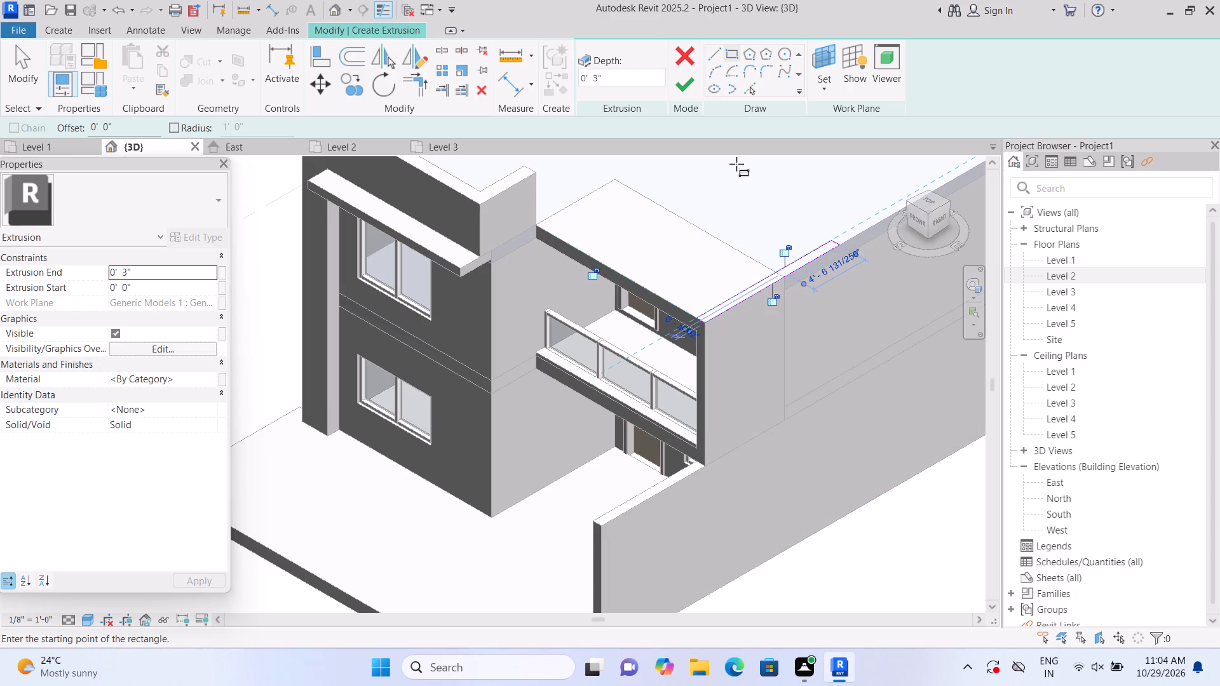
pyautogui.click(688, 83)
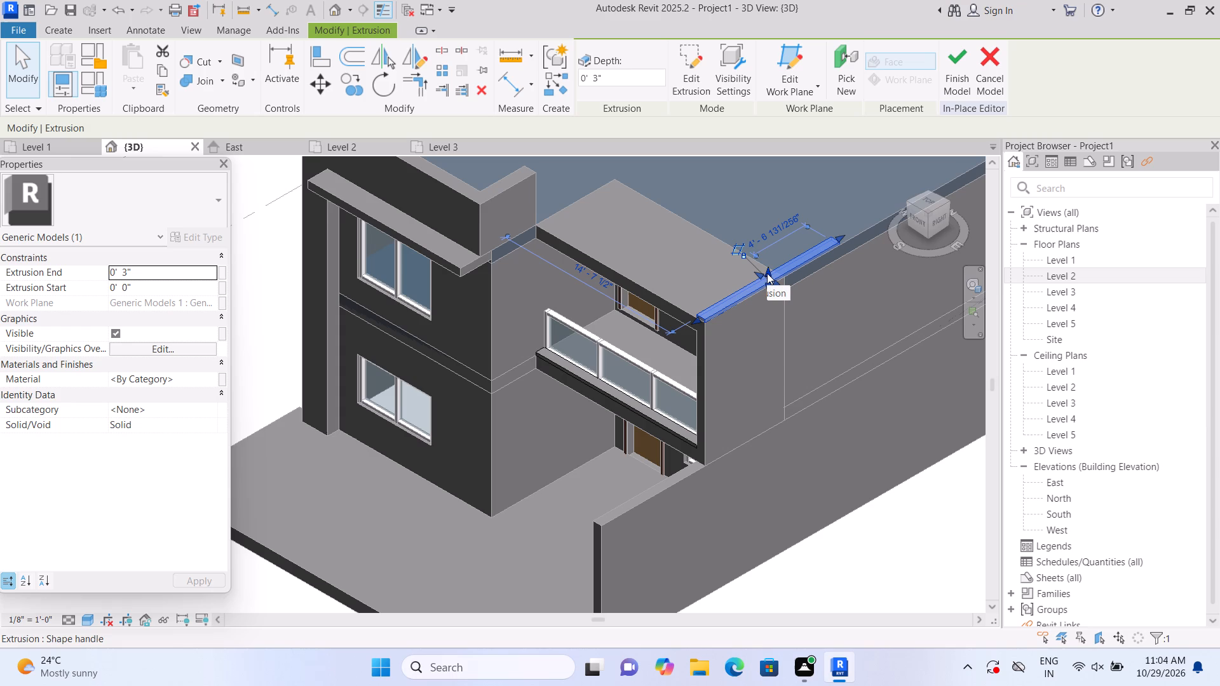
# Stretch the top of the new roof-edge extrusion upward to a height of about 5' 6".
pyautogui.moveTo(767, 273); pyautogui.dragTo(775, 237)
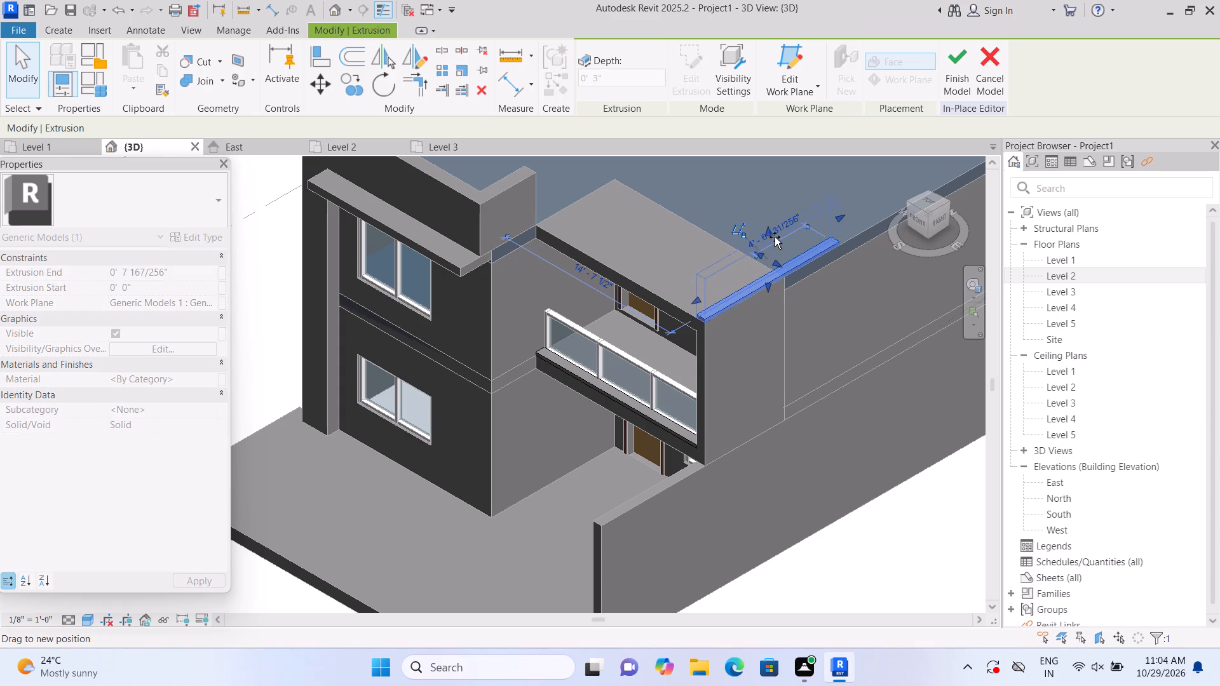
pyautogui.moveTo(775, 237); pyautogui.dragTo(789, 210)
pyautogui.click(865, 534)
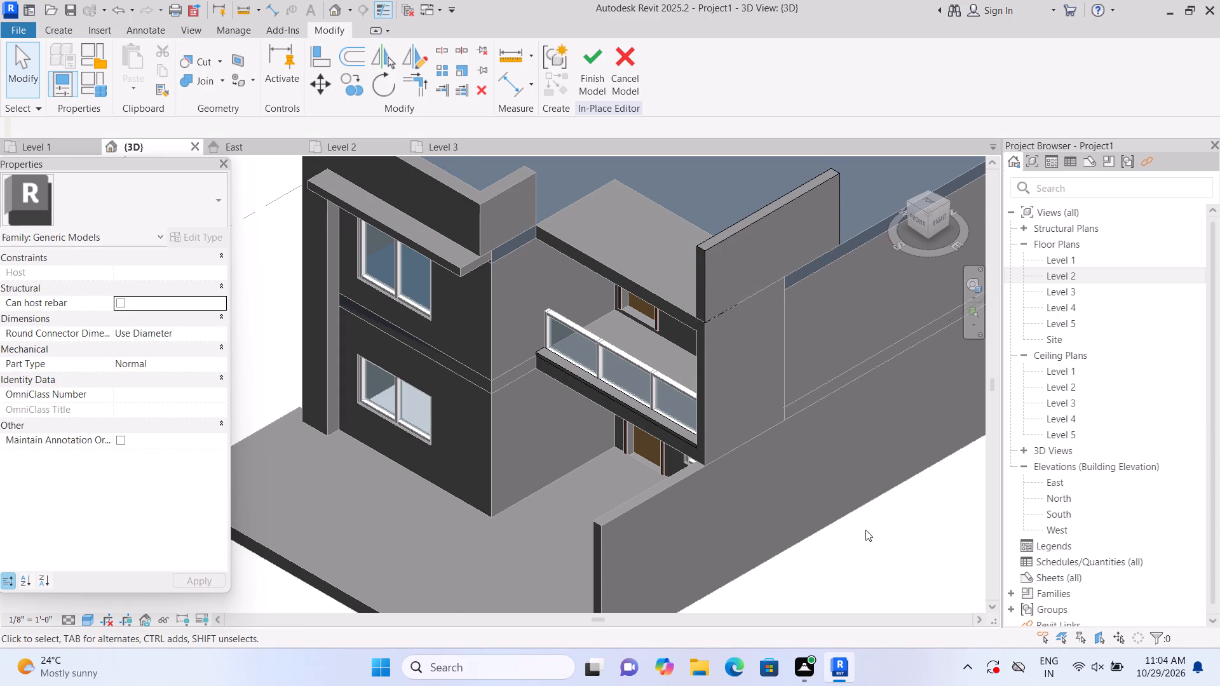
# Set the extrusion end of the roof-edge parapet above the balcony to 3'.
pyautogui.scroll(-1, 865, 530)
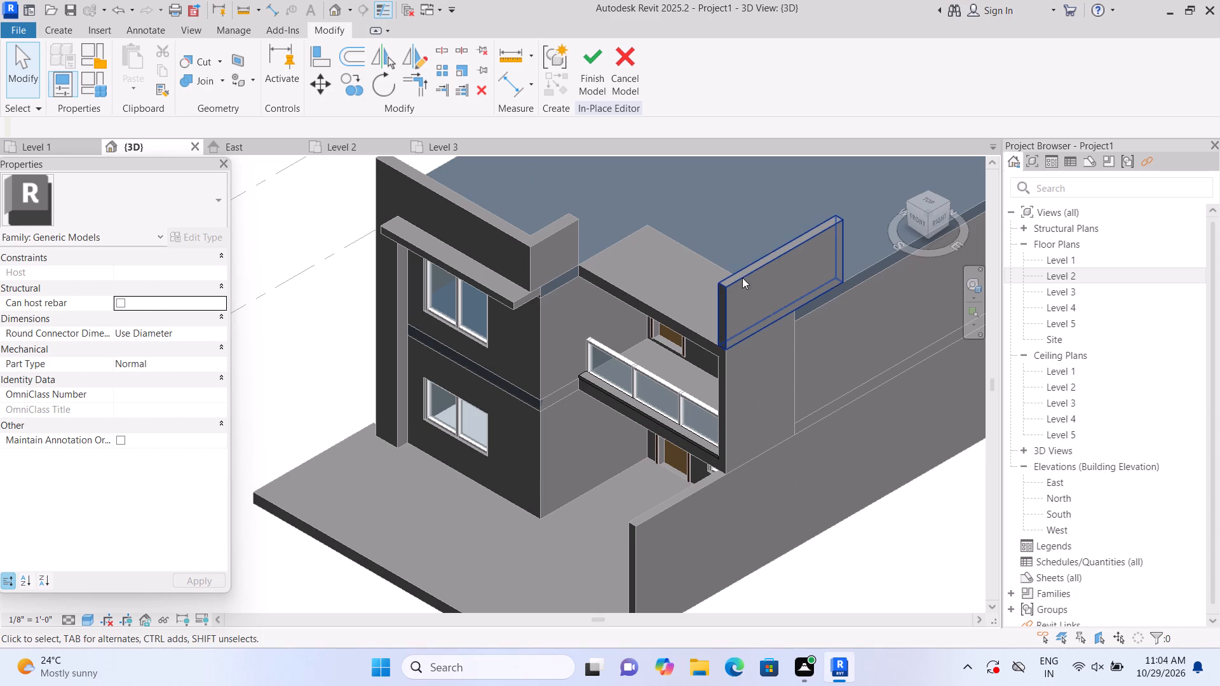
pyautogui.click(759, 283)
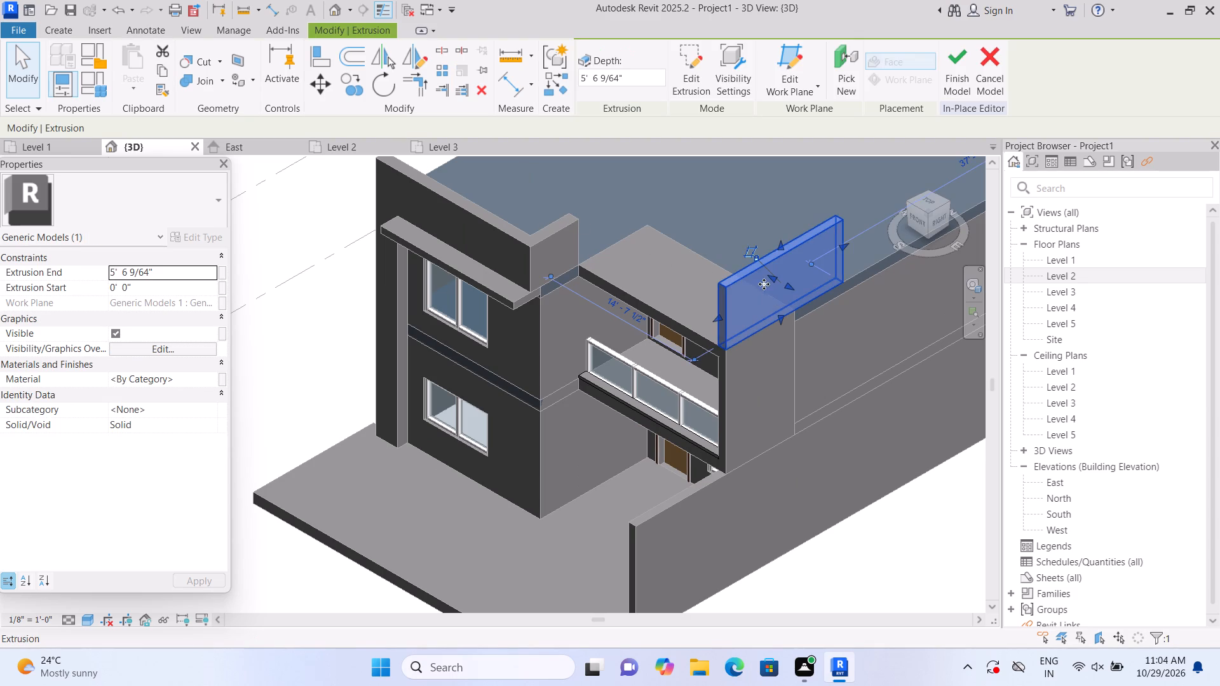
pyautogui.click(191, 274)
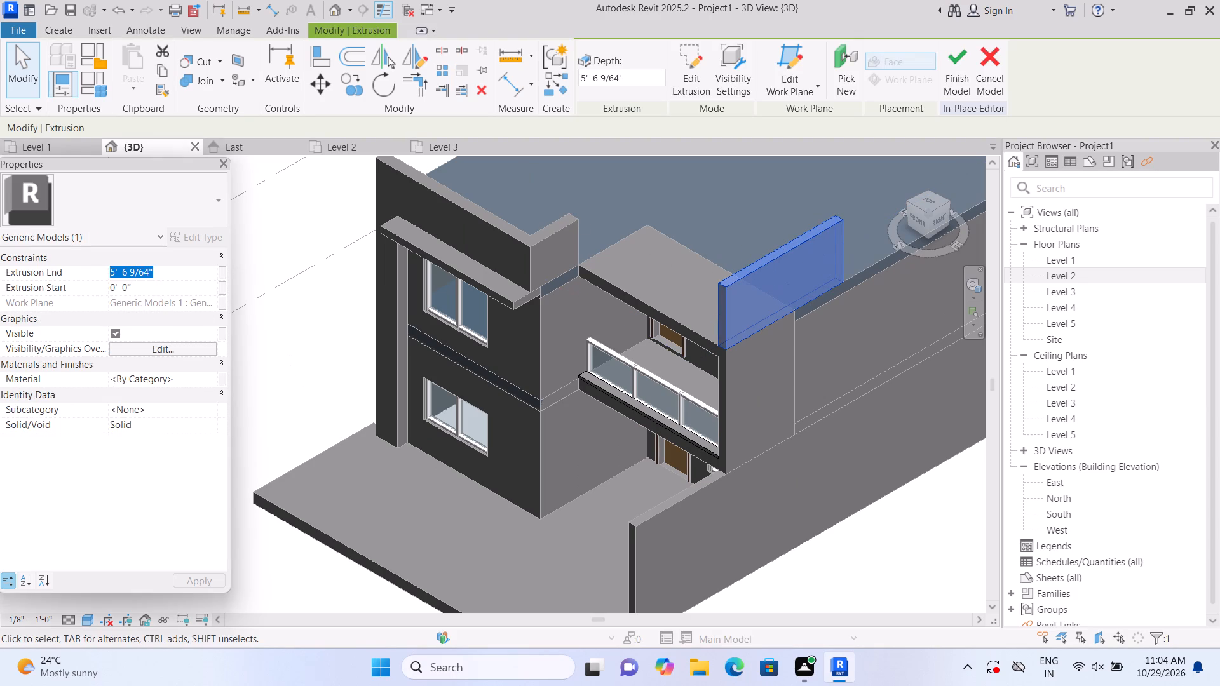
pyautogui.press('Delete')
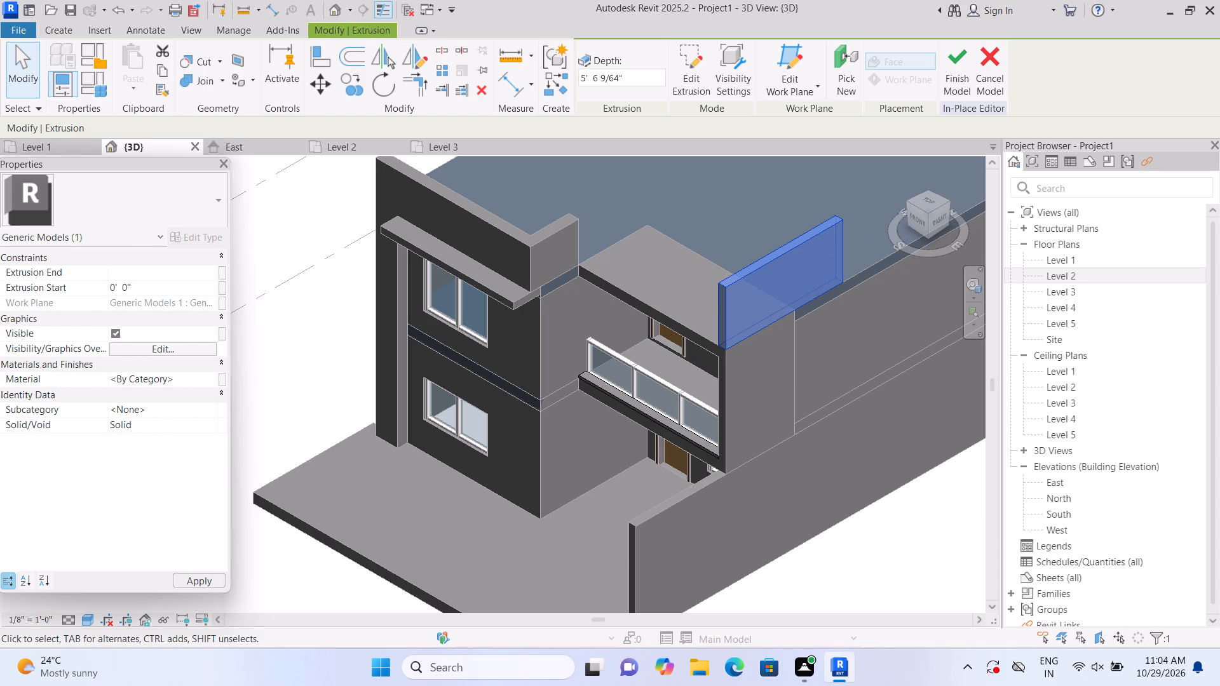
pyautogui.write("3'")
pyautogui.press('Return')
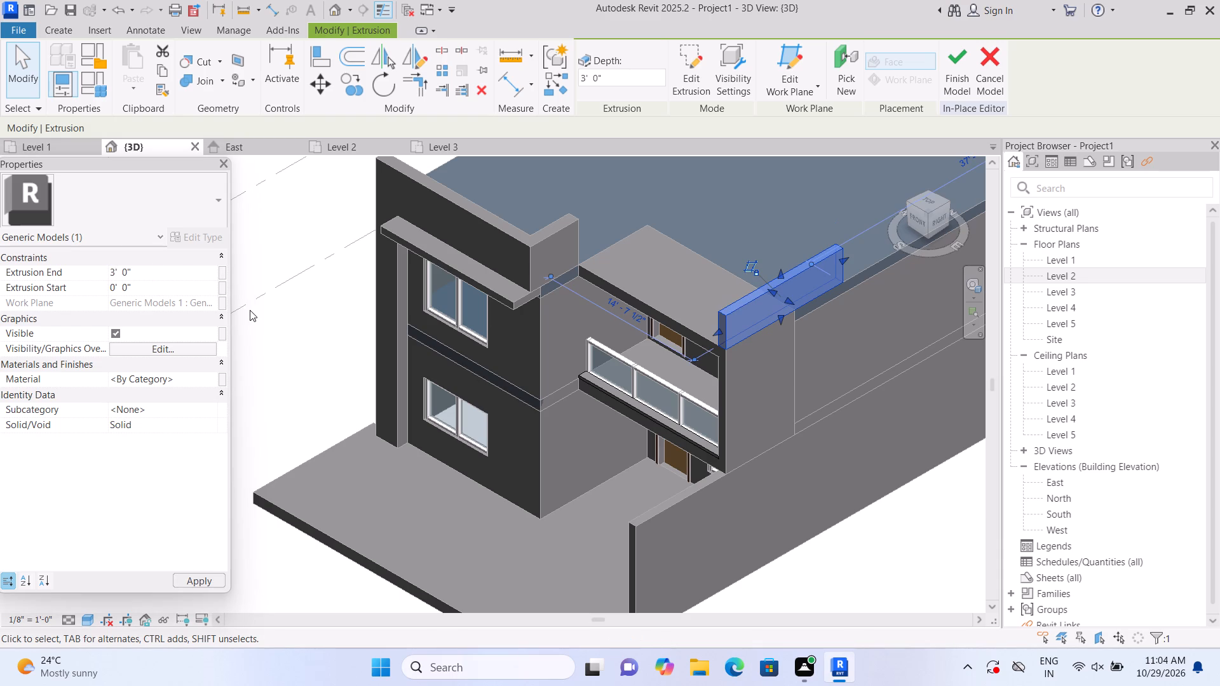
# Set the extrusion end of the roof-edge parapet above the balcony to 4'.
pyautogui.click(149, 274)
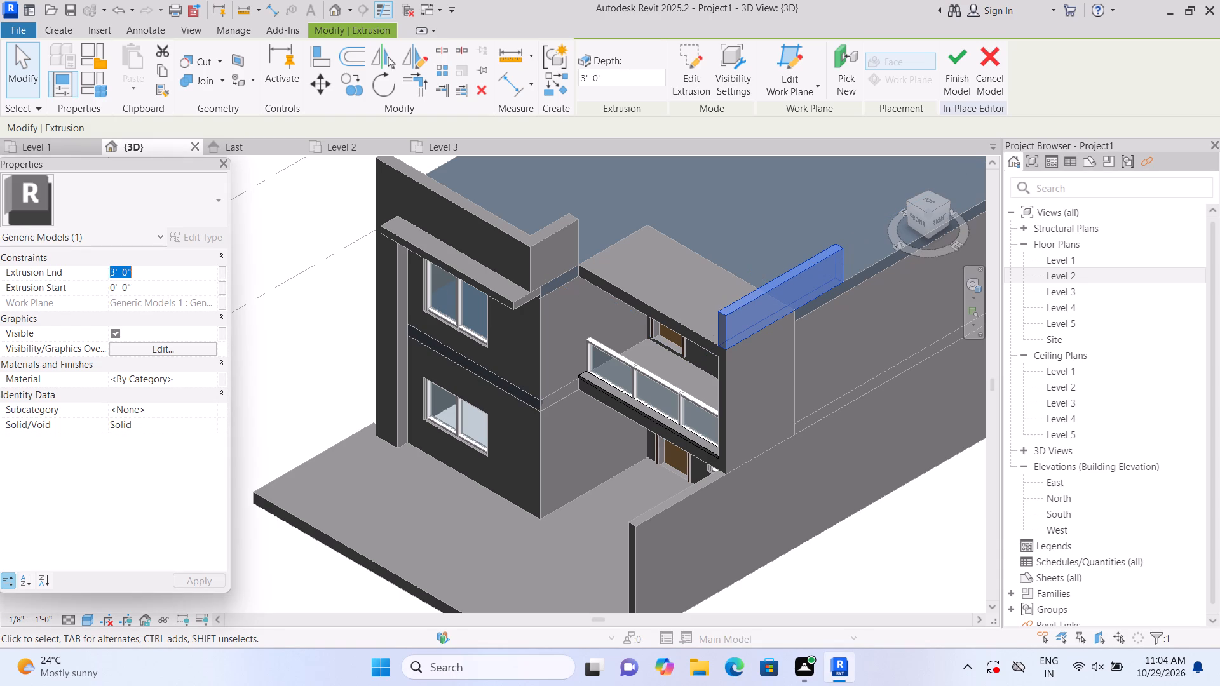
pyautogui.press('BackSpace')
pyautogui.write("4'")
pyautogui.press('Return')
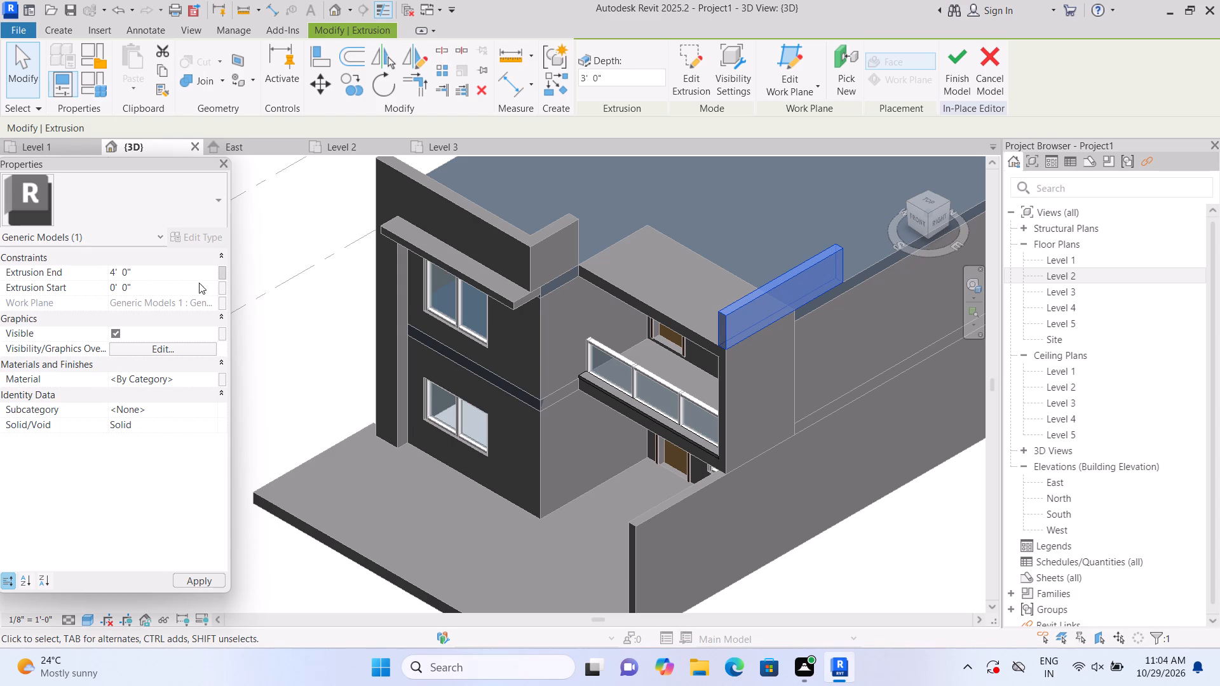
pyautogui.click(264, 354)
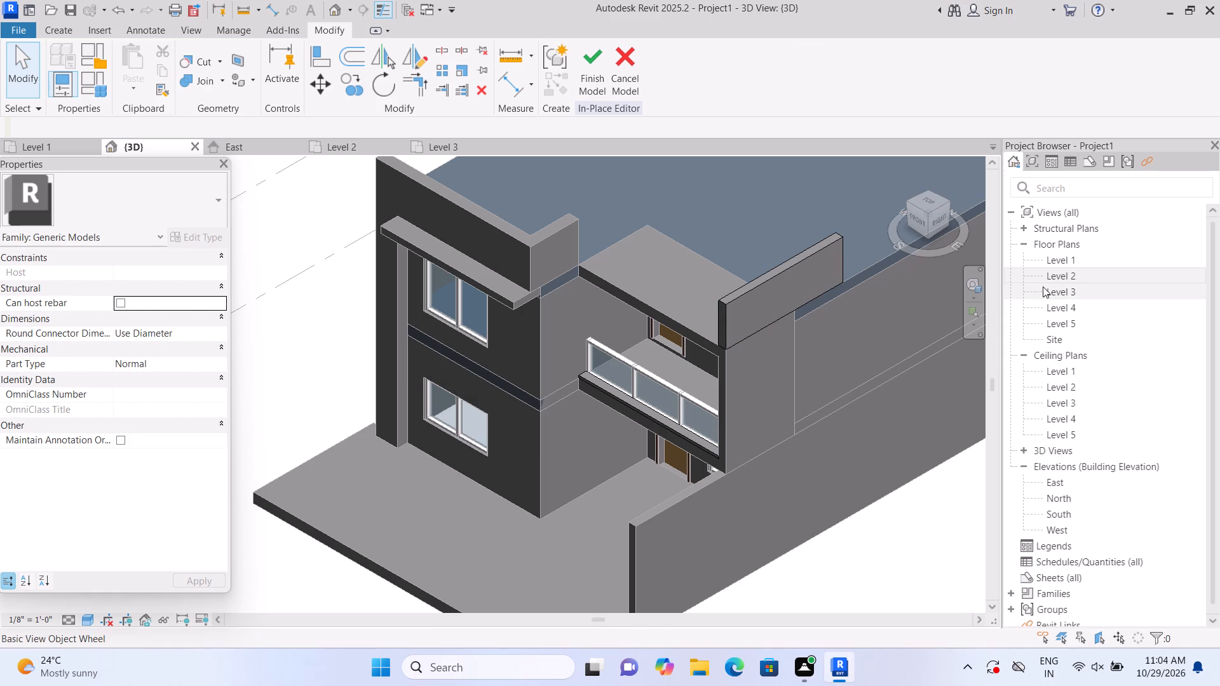
# Open the Level 3 floor plan at the balcony corner and finish the in-place model.
pyautogui.doubleClick(1062, 292)
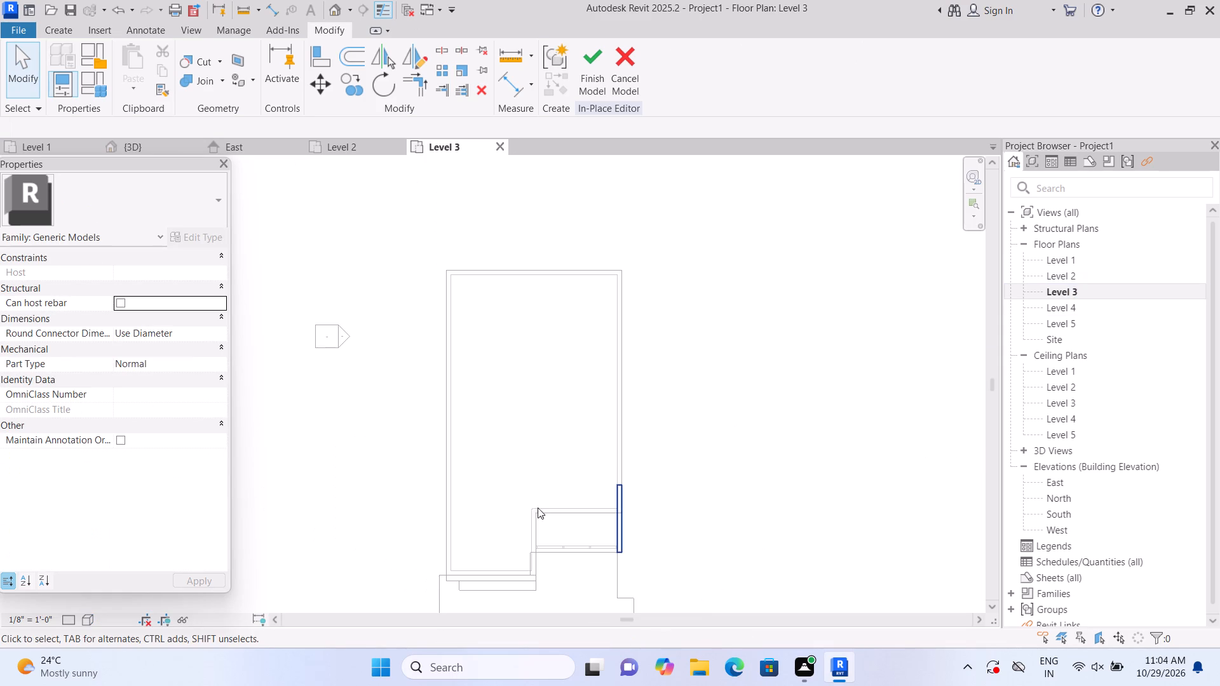
pyautogui.moveTo(534, 485); pyautogui.dragTo(494, 396, button='middle')
pyautogui.scroll(4, 481, 419)
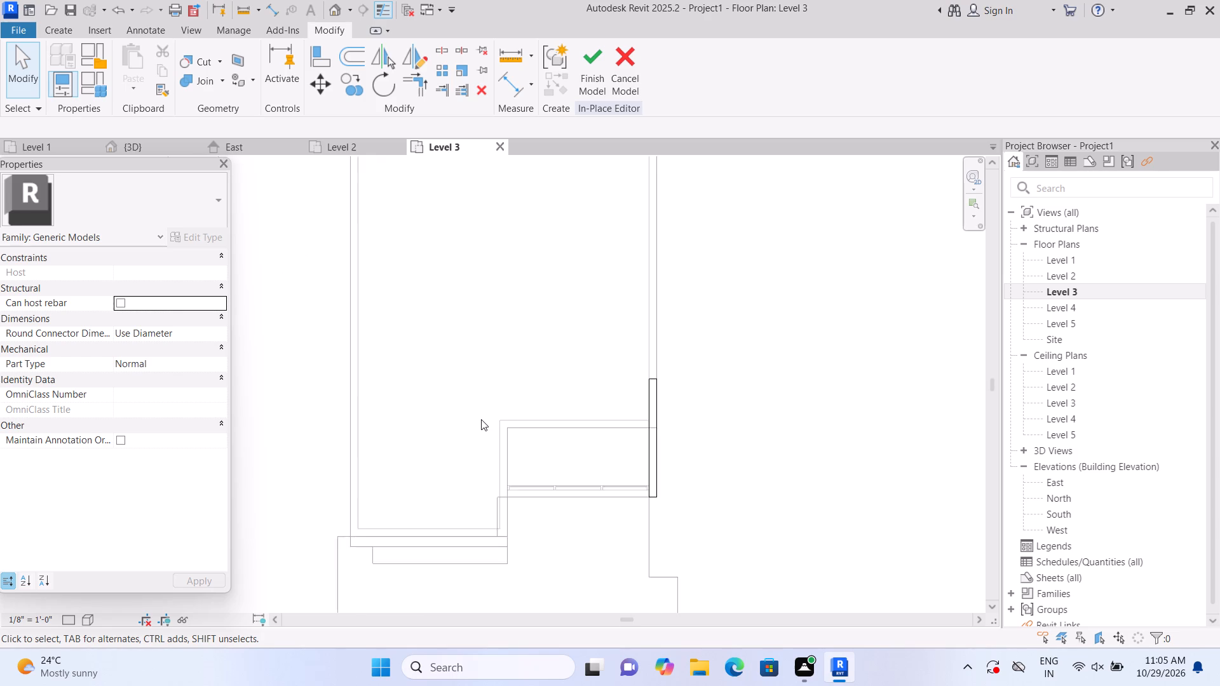
pyautogui.scroll(2, 481, 419)
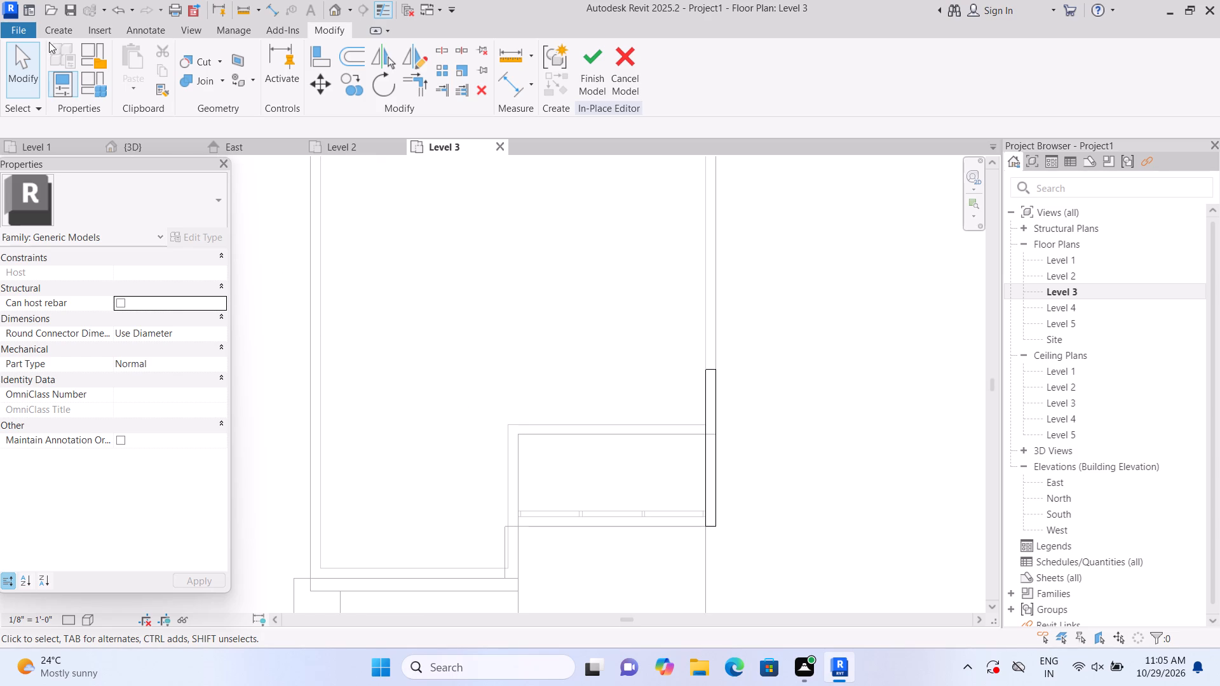
pyautogui.click(590, 58)
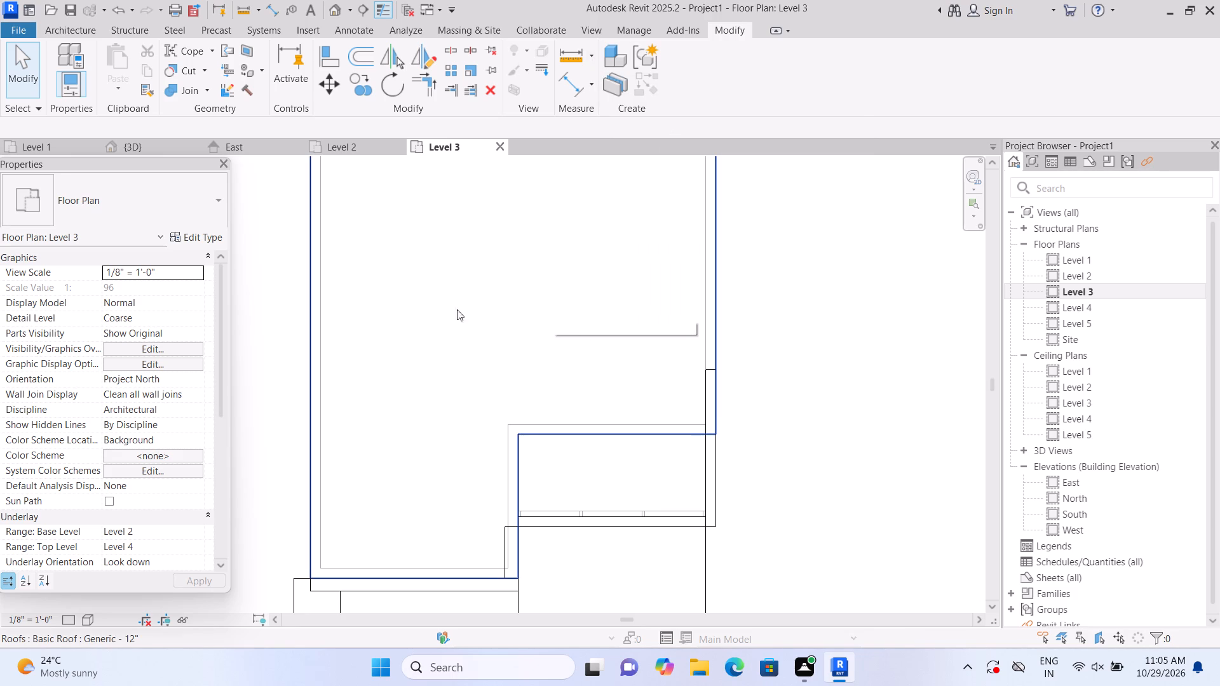
# Start the architectural Wall command in the Level 3 floor plan.
pyautogui.click(55, 36)
pyautogui.click(69, 52)
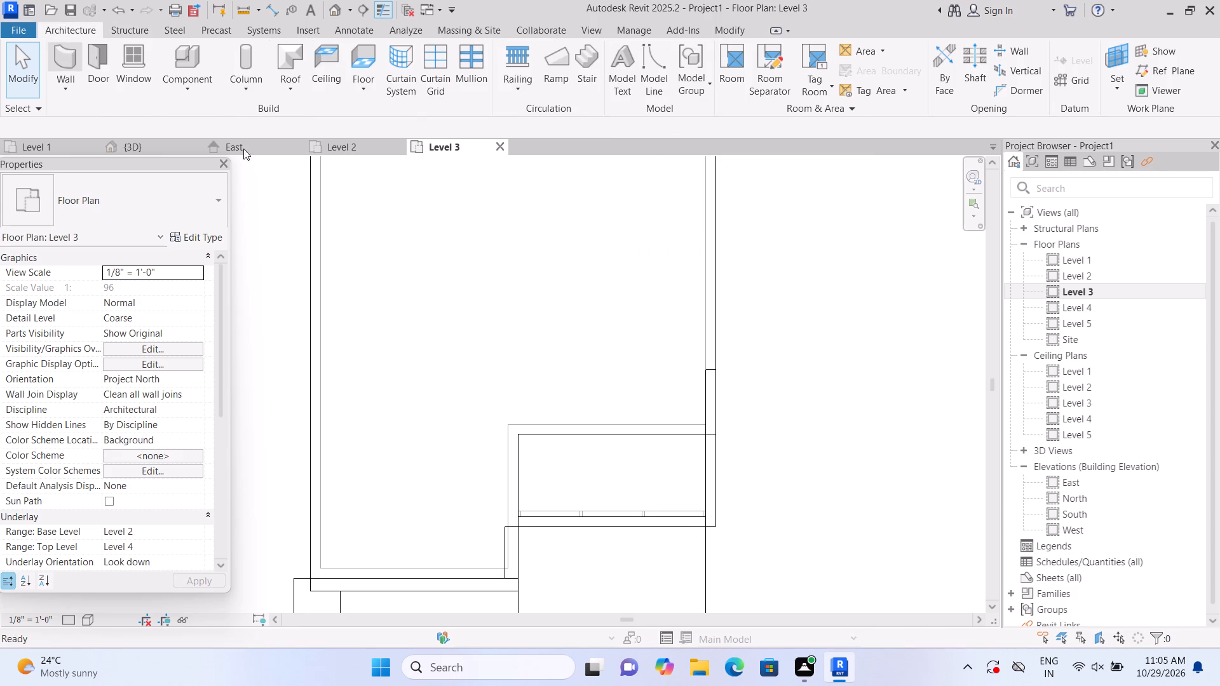
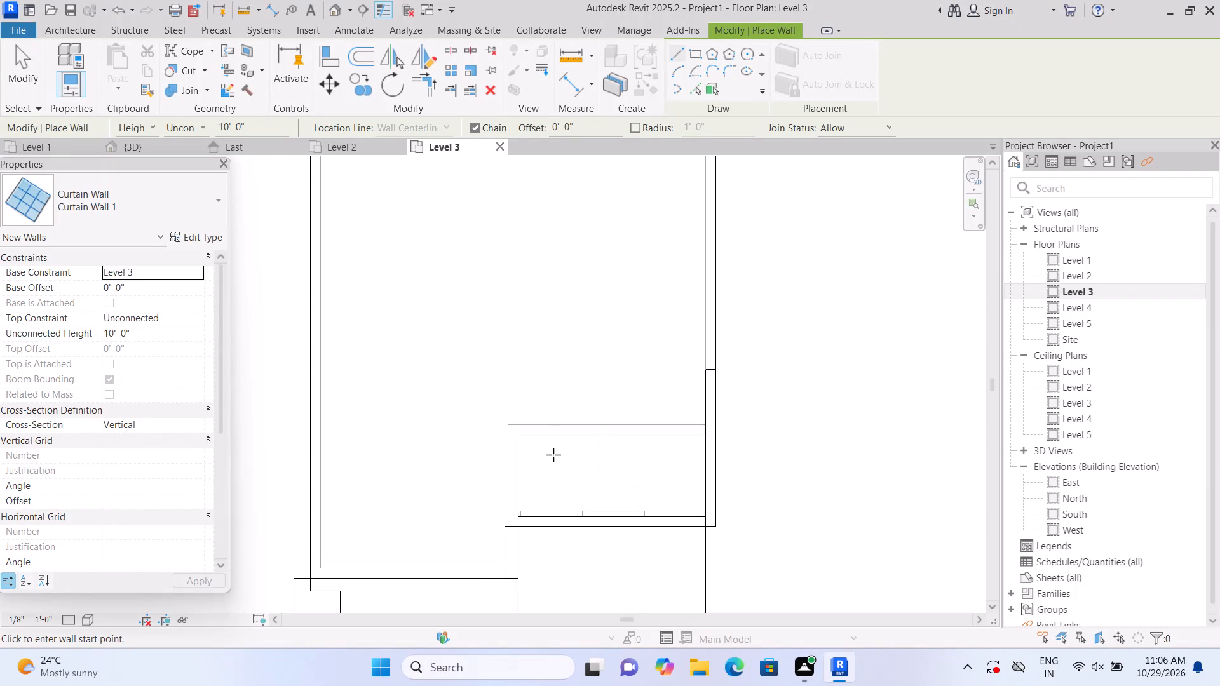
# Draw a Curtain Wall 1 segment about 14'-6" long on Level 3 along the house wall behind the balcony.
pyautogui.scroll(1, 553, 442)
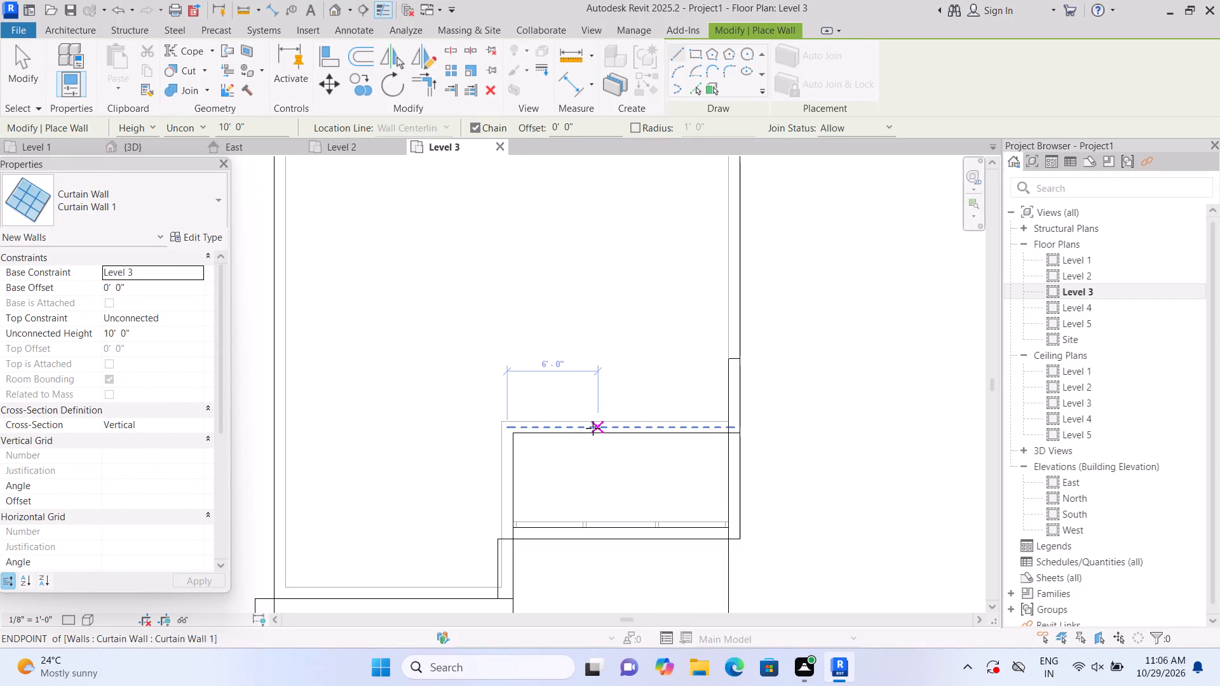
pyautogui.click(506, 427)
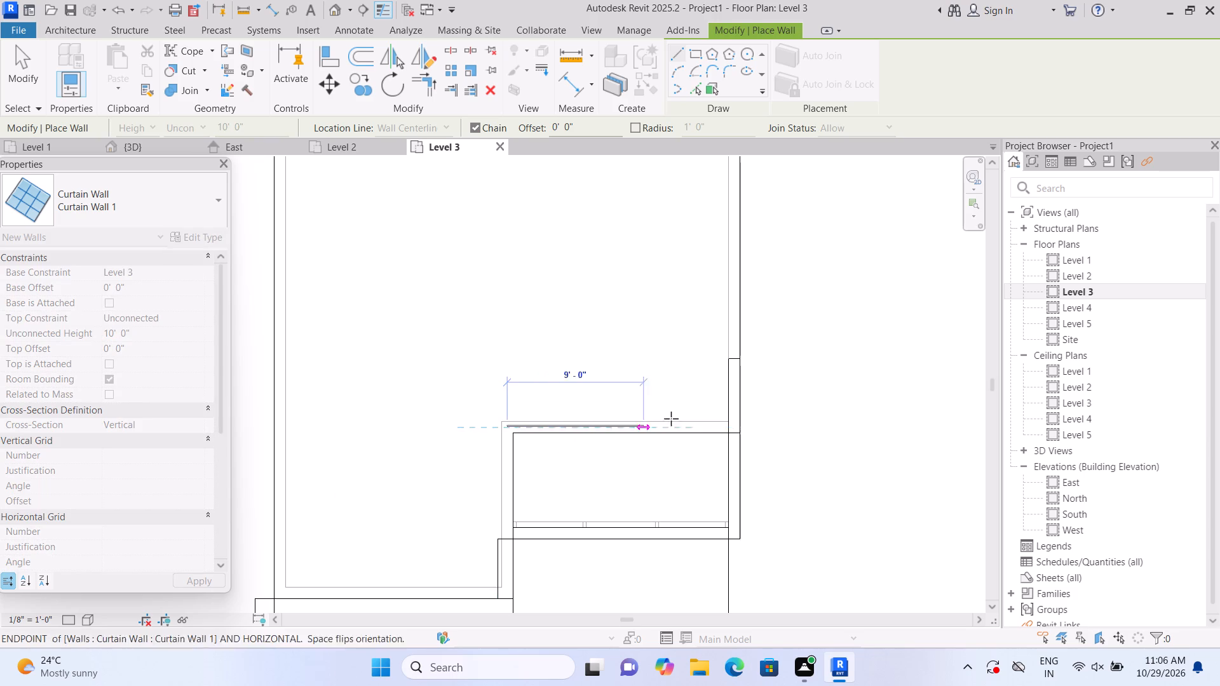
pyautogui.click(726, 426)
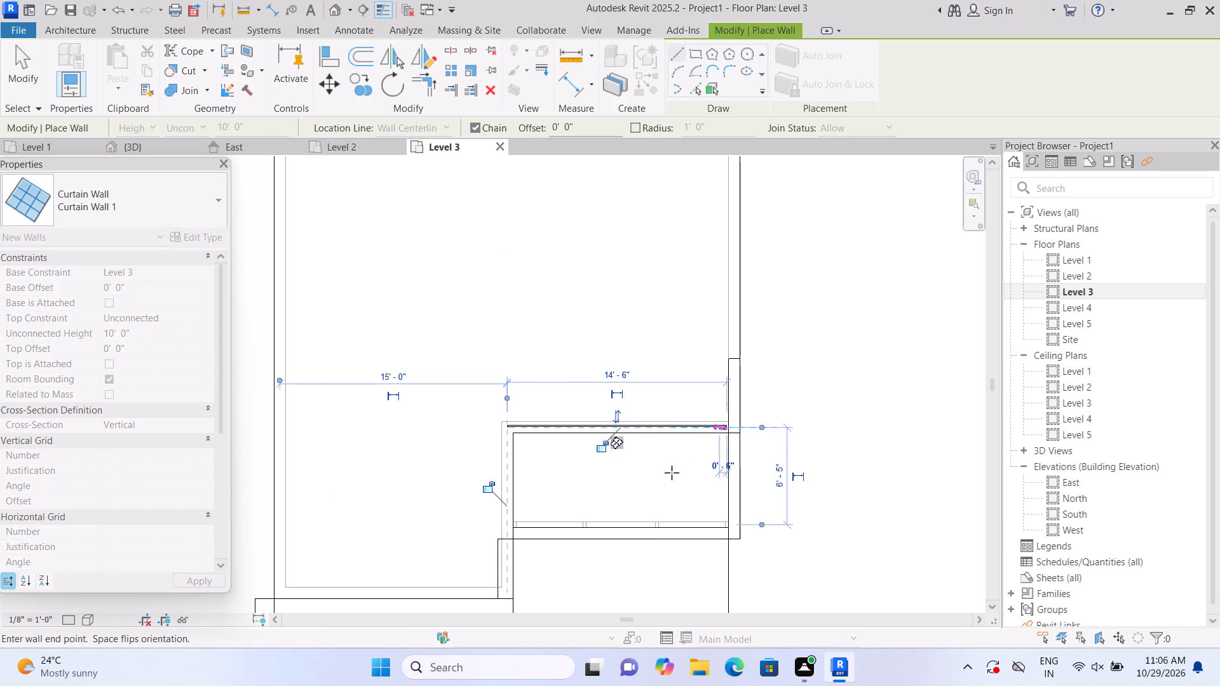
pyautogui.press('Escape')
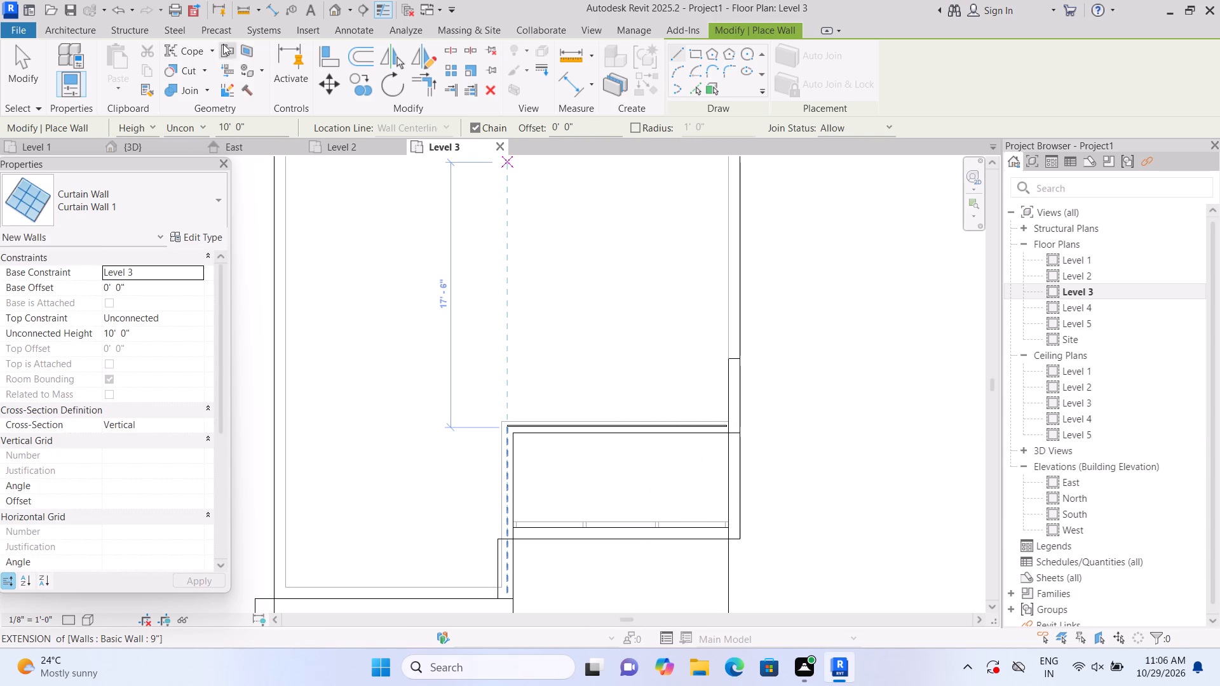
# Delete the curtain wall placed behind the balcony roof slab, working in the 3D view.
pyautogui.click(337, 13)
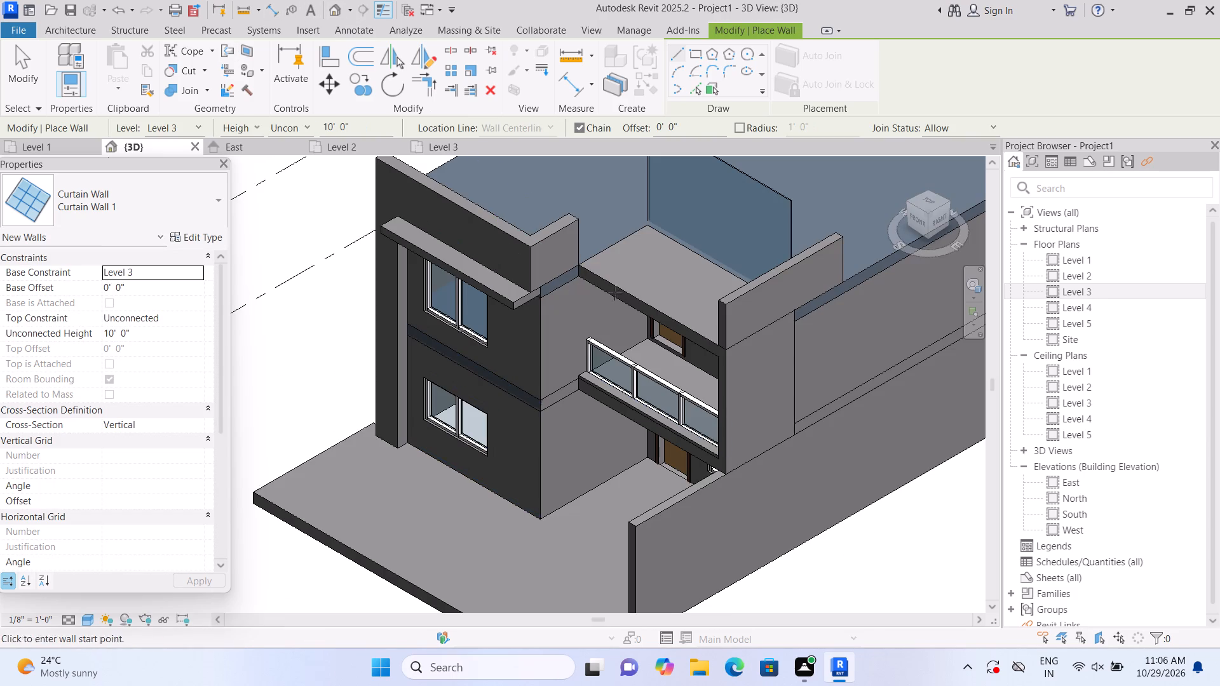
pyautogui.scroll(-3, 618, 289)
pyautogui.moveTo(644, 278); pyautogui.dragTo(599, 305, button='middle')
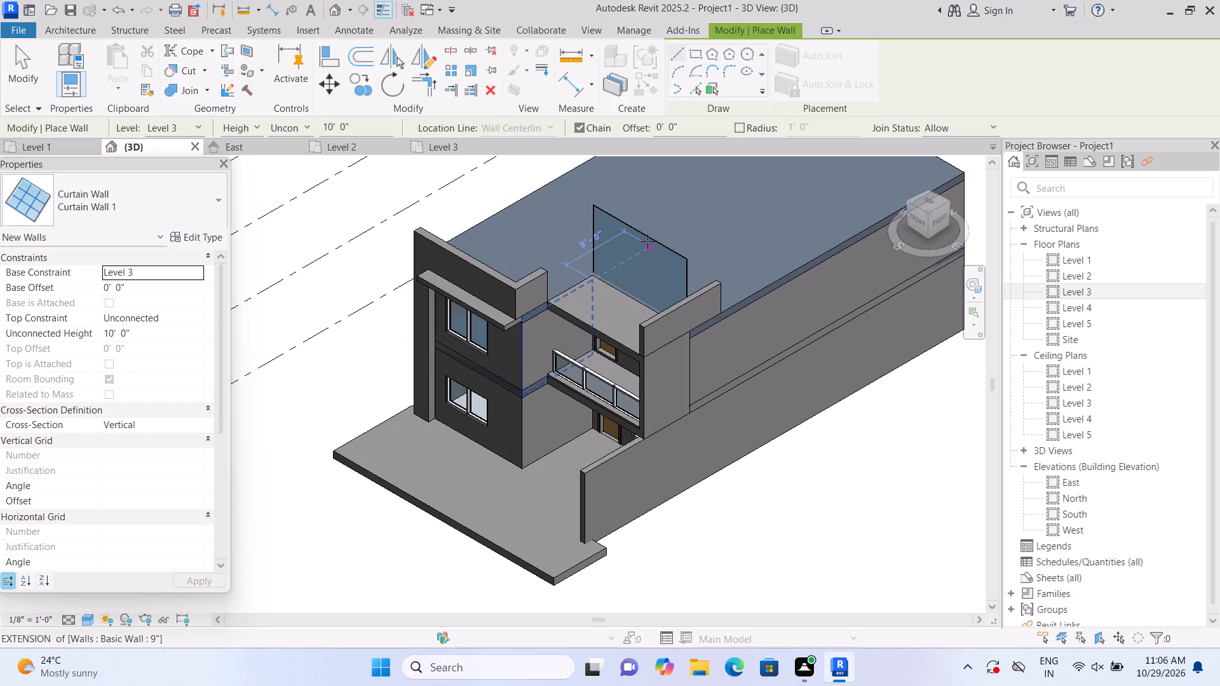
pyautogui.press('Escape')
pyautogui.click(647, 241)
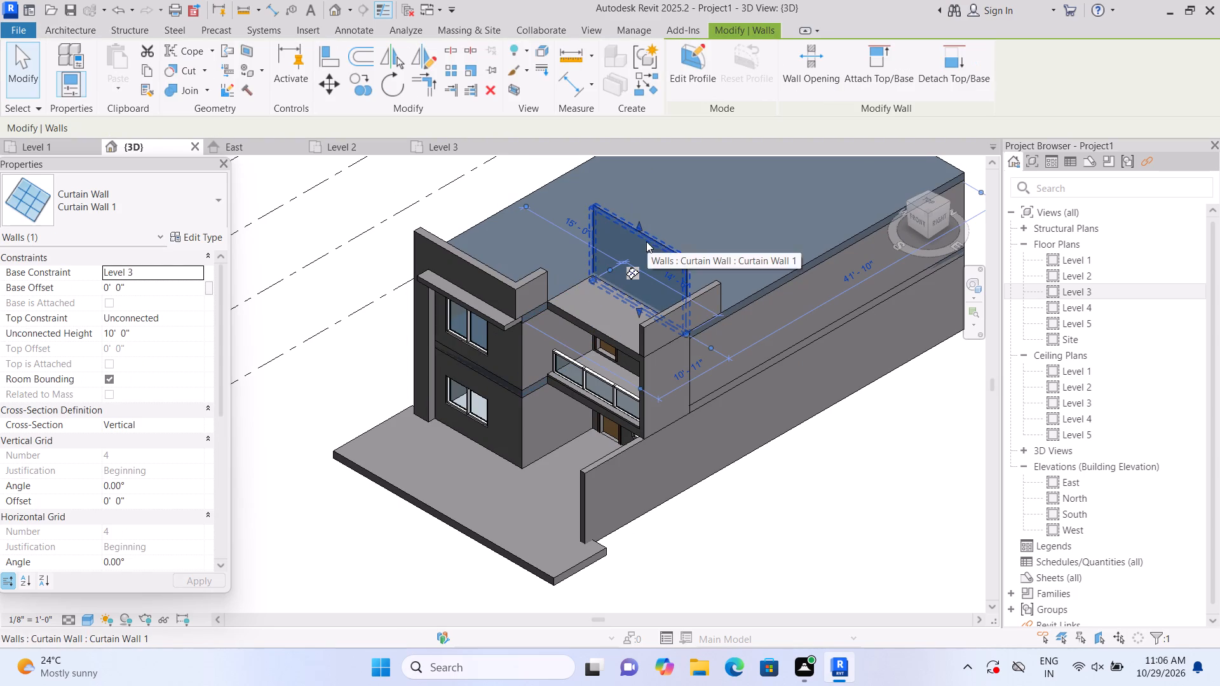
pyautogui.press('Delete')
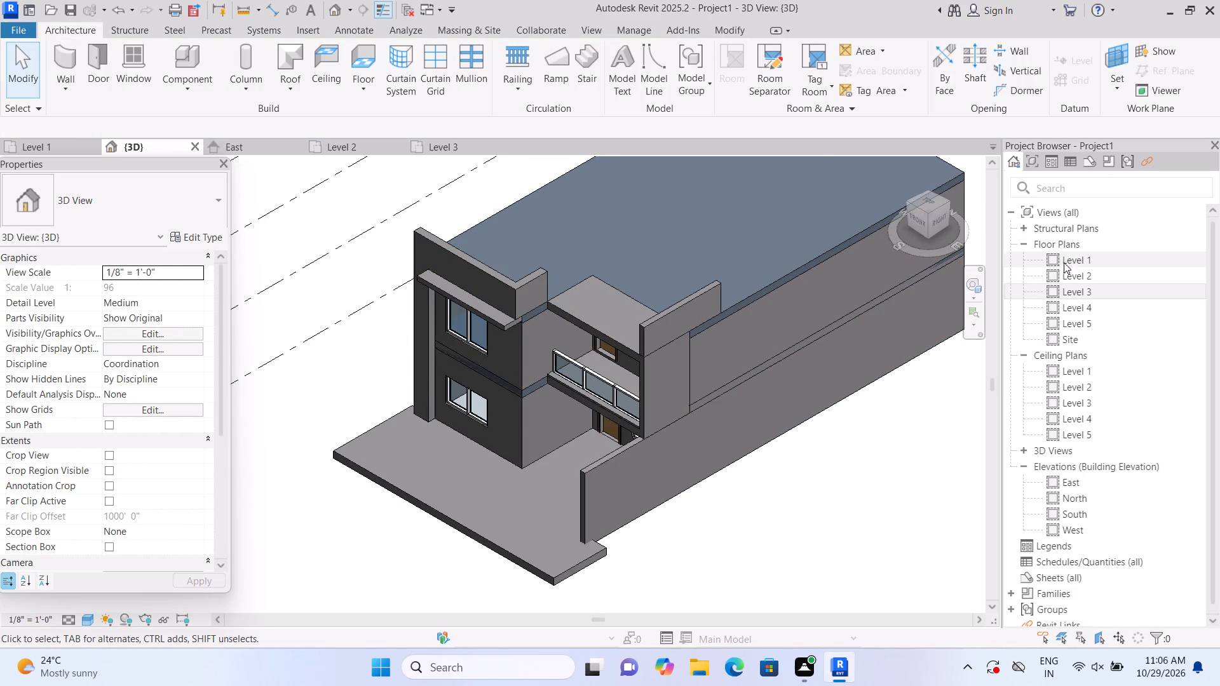
# In the Level 3 floor plan, draw a Curtain Wall 1 segment about 14'-3" long along the centre of the balcony's front edge strip.
pyautogui.doubleClick(1050, 291)
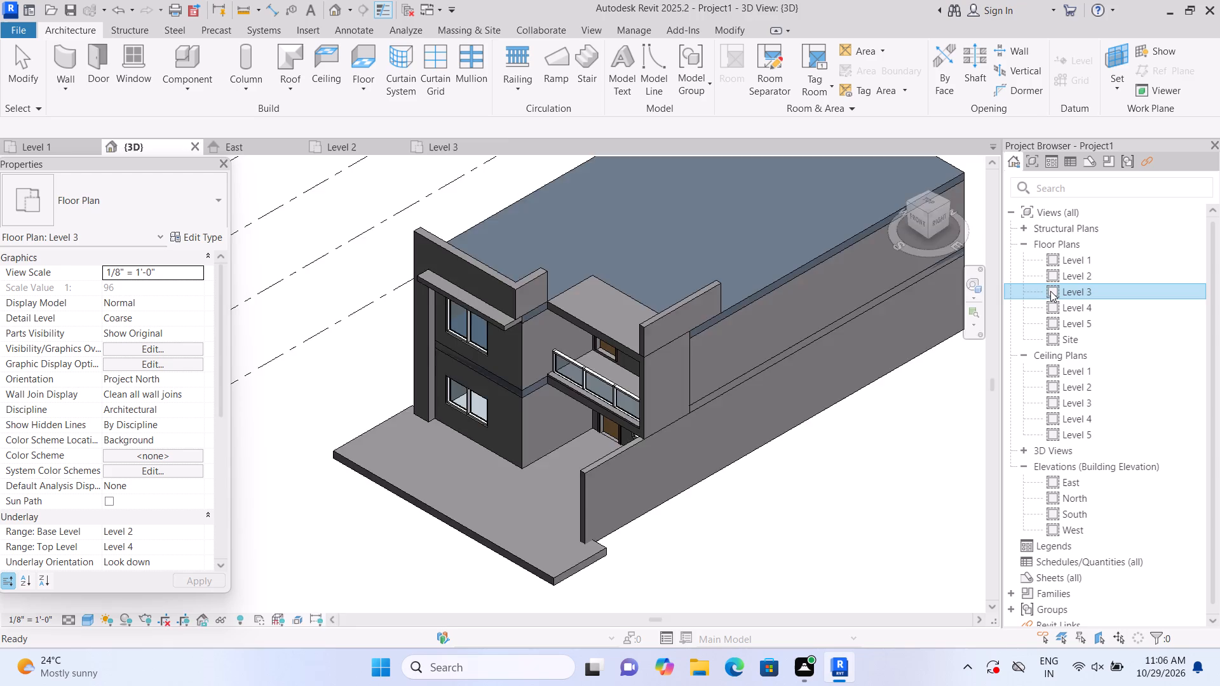
pyautogui.scroll(-2, 830, 393)
pyautogui.moveTo(826, 407); pyautogui.dragTo(760, 333, button='middle')
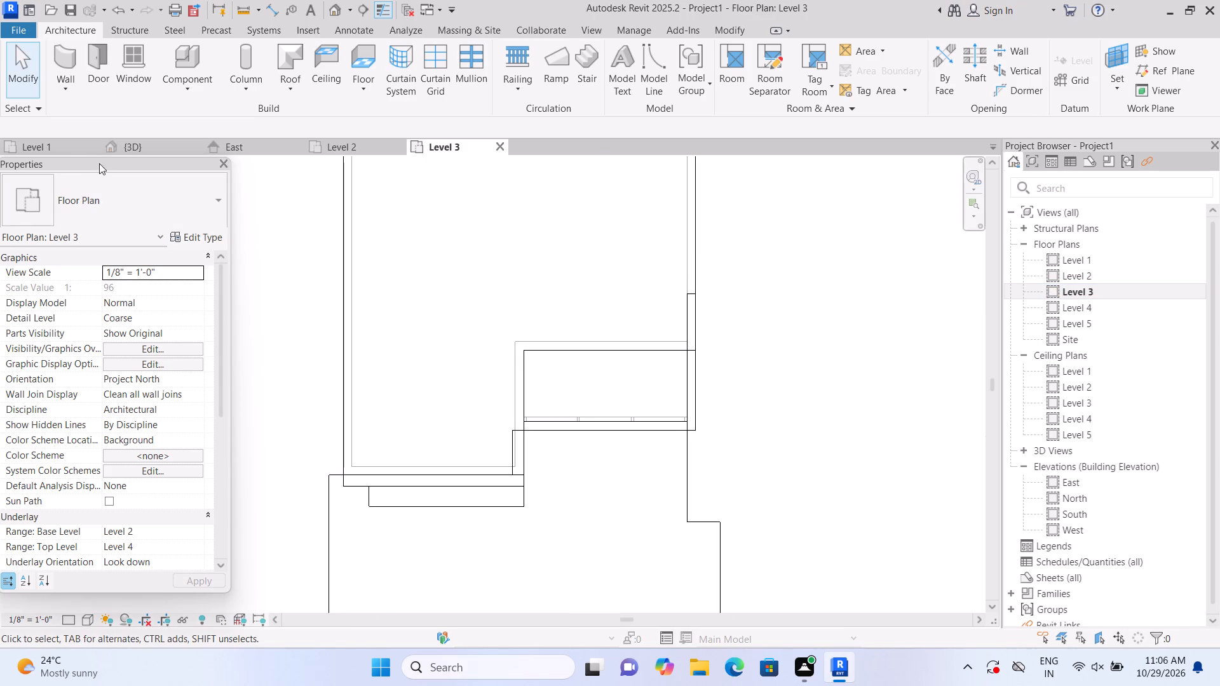
pyautogui.click(67, 58)
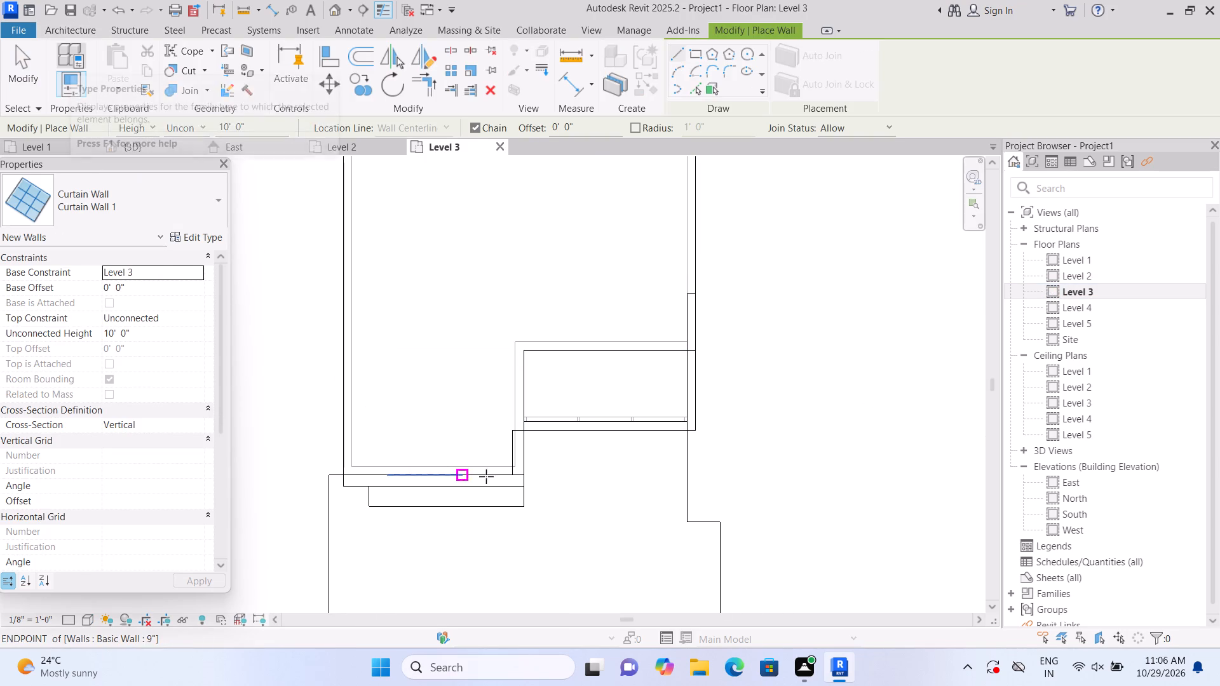
pyautogui.scroll(3, 622, 455)
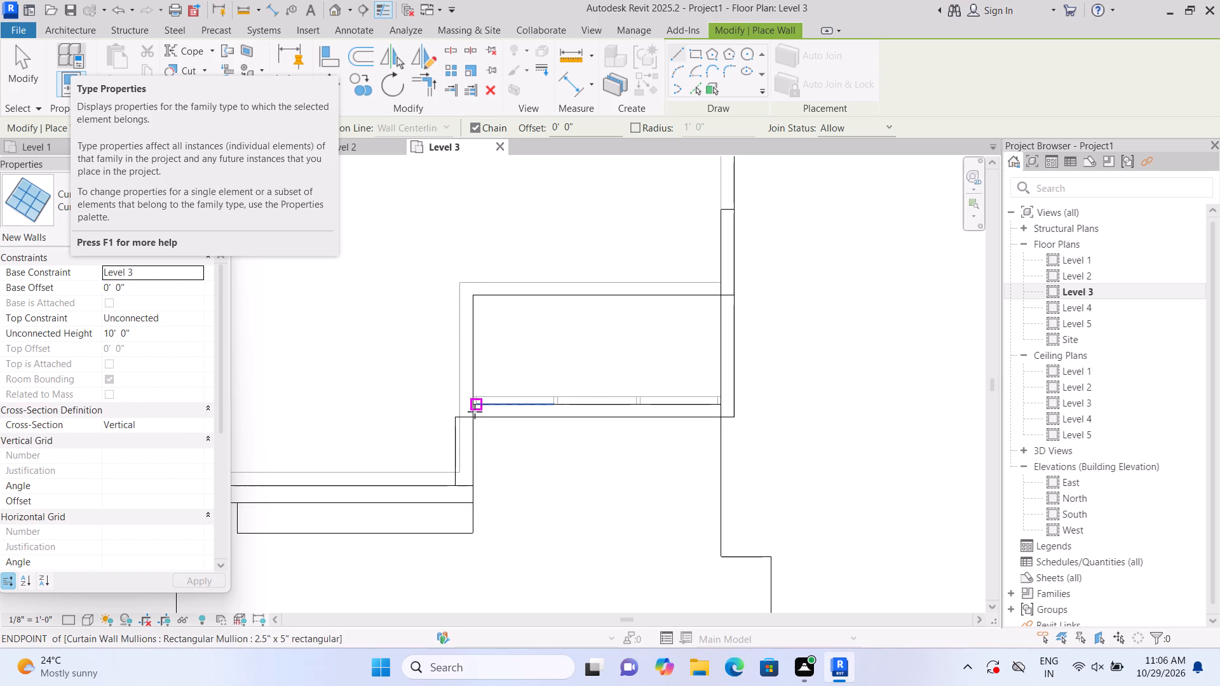
pyautogui.scroll(2, 475, 415)
pyautogui.scroll(-2, 477, 414)
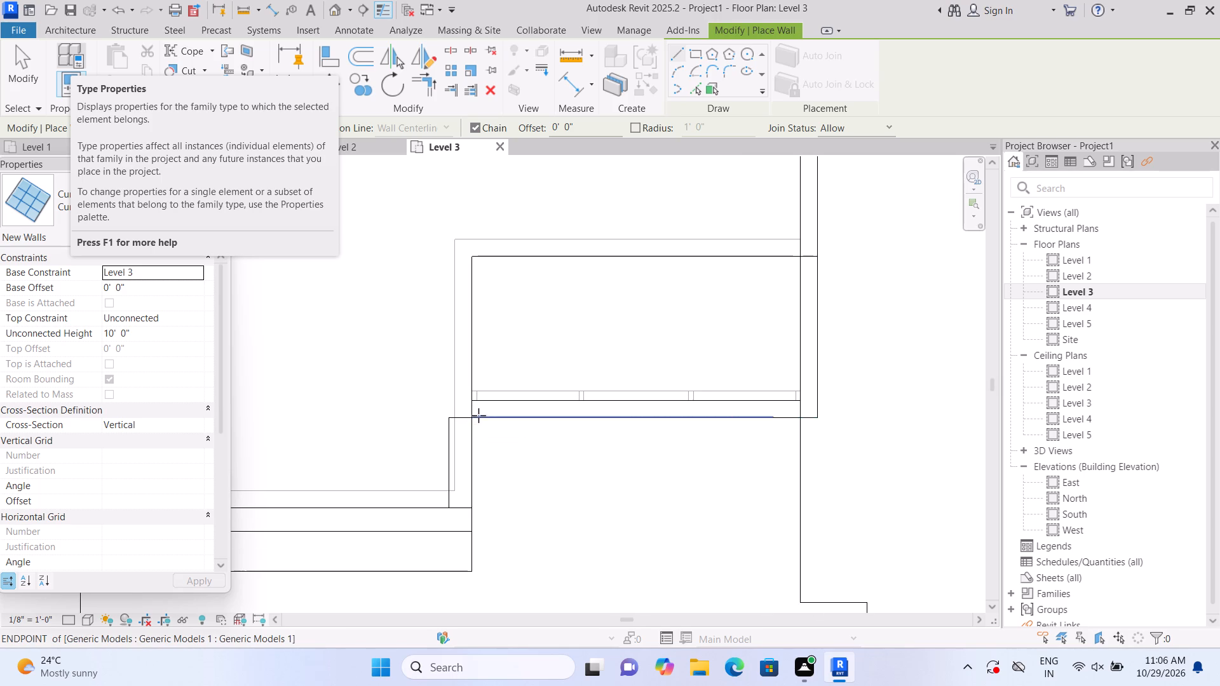
pyautogui.scroll(-1, 478, 415)
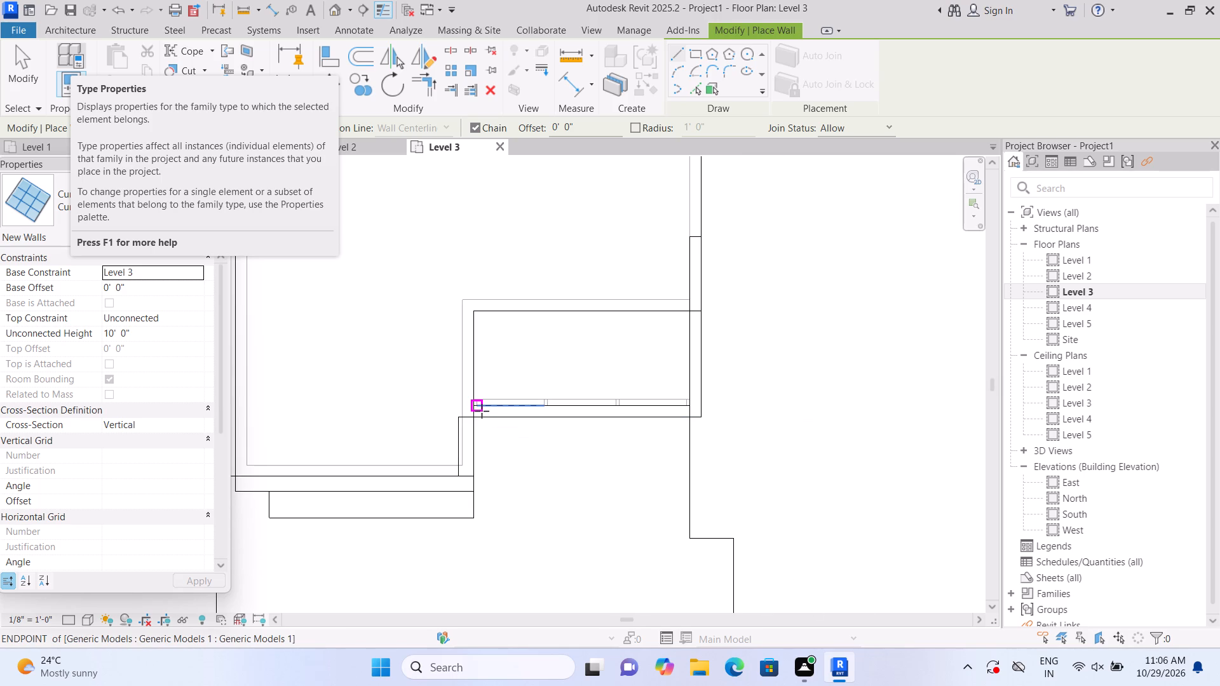
pyautogui.scroll(4, 480, 416)
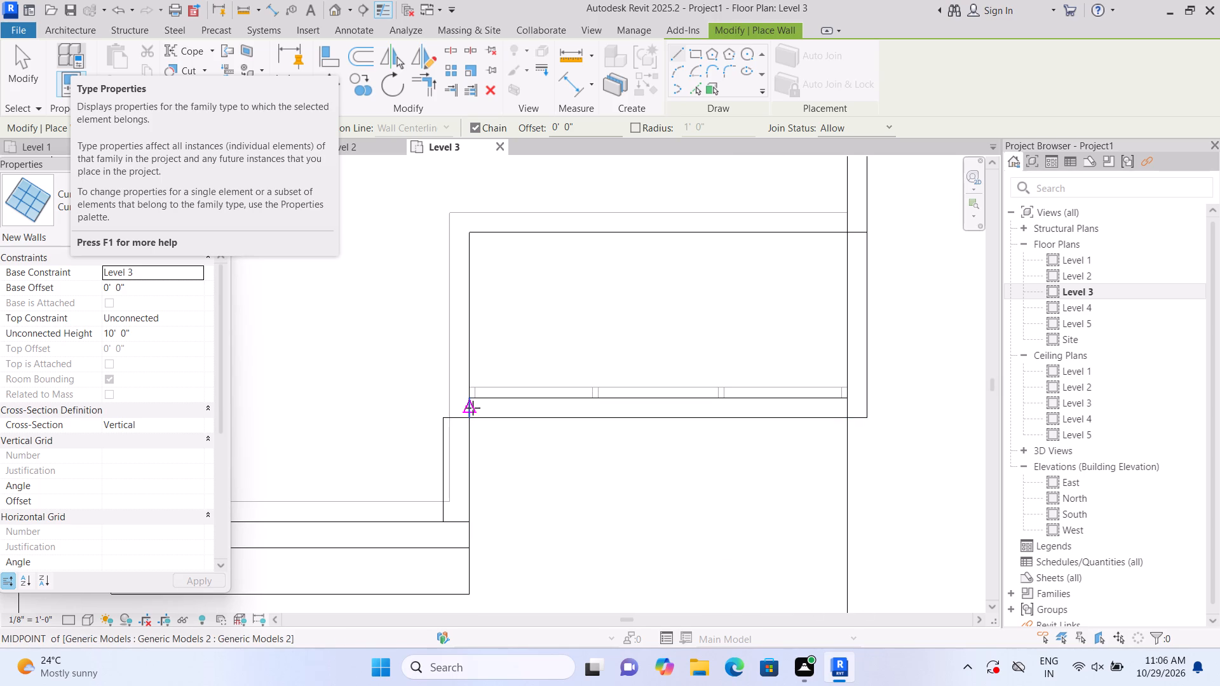
pyautogui.click(471, 408)
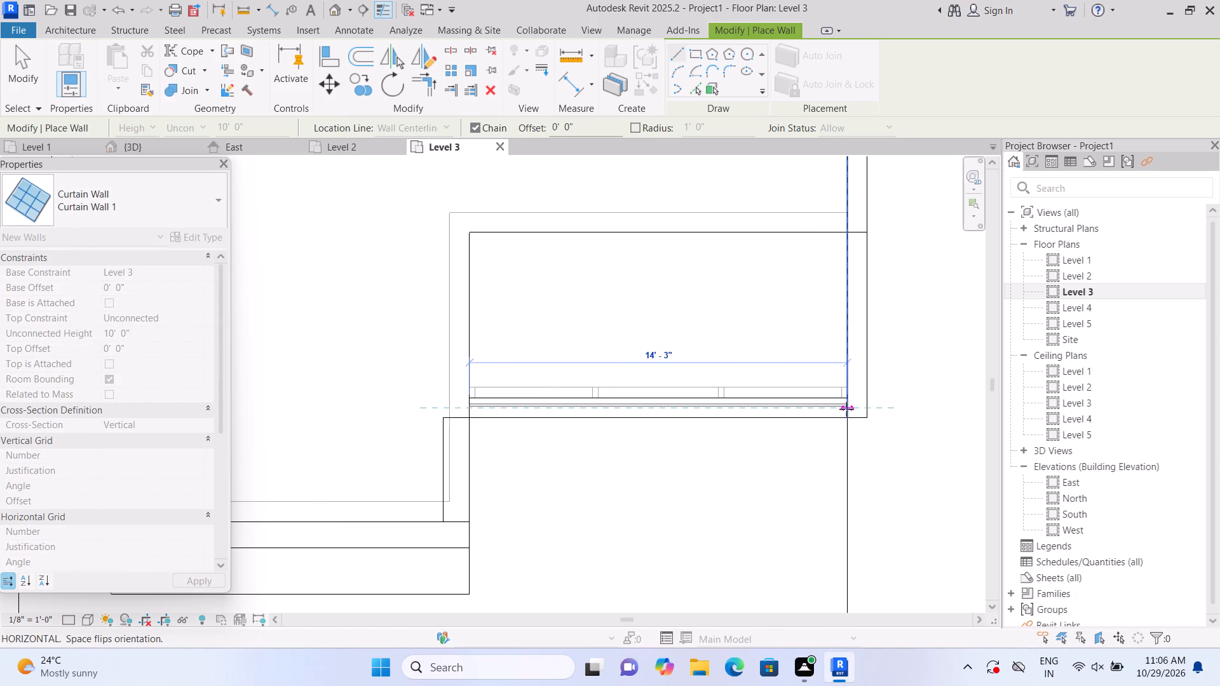
pyautogui.click(846, 409)
pyautogui.press('Escape')
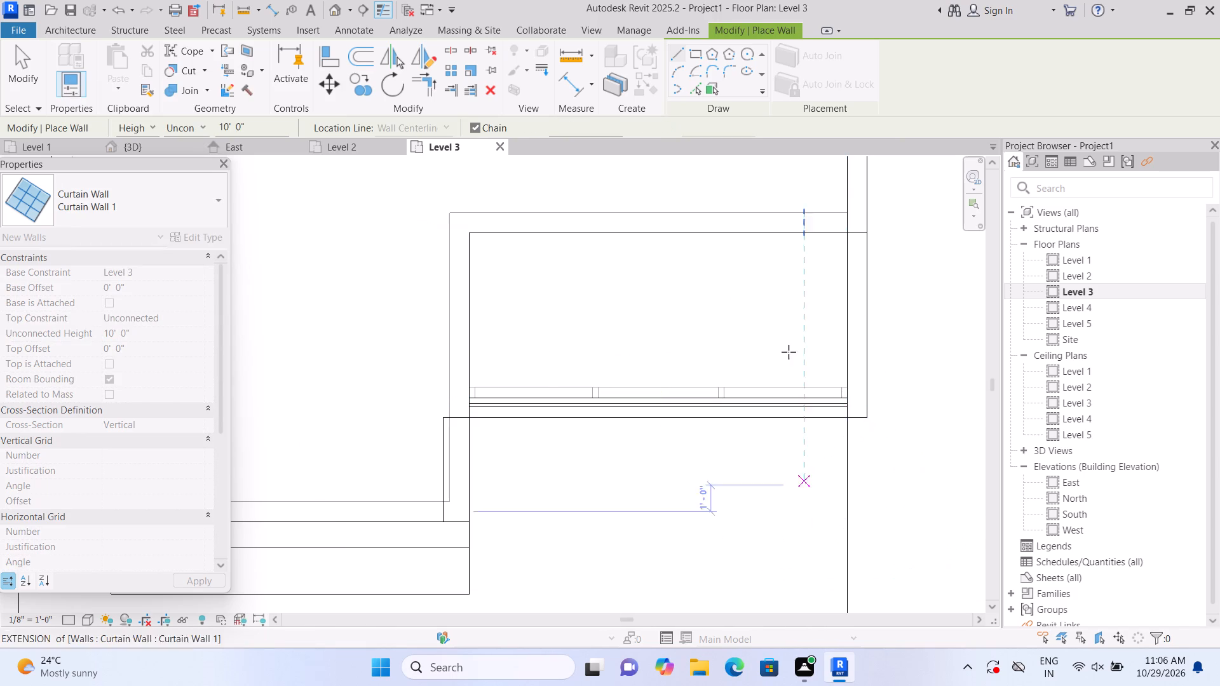
# In the 3D view, extend the short return of the front roof parapet back past the end of the new curtain wall.
pyautogui.click(332, 11)
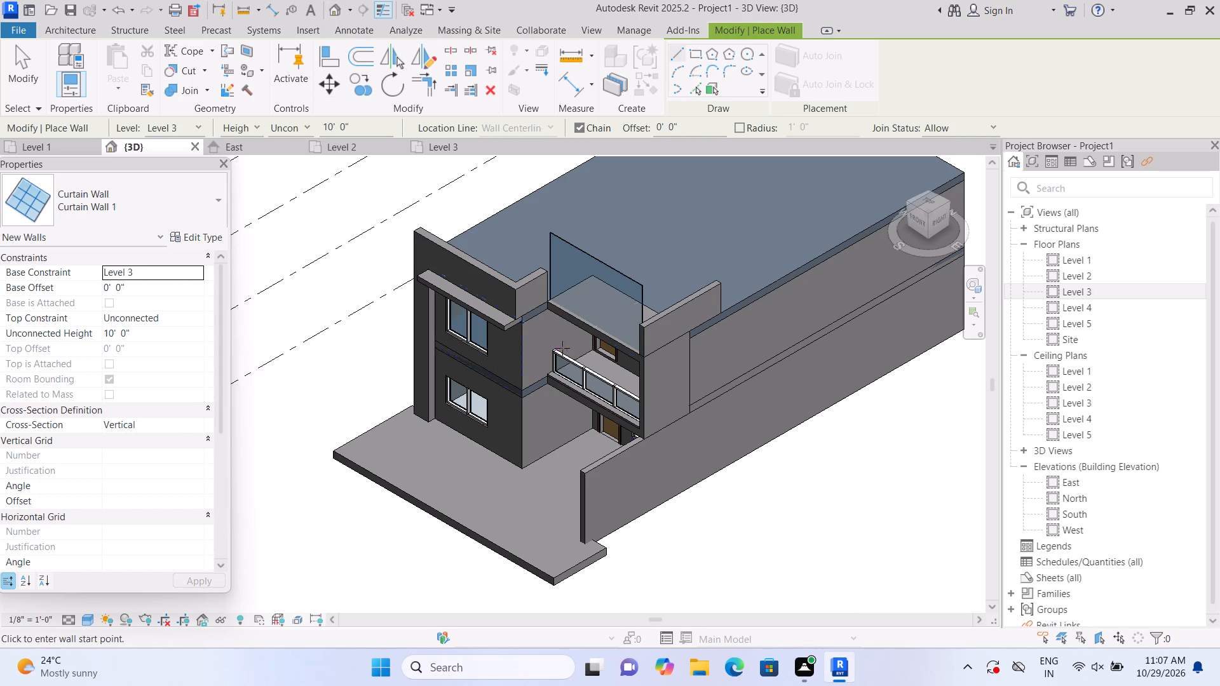
pyautogui.scroll(5, 563, 349)
pyautogui.scroll(1, 552, 295)
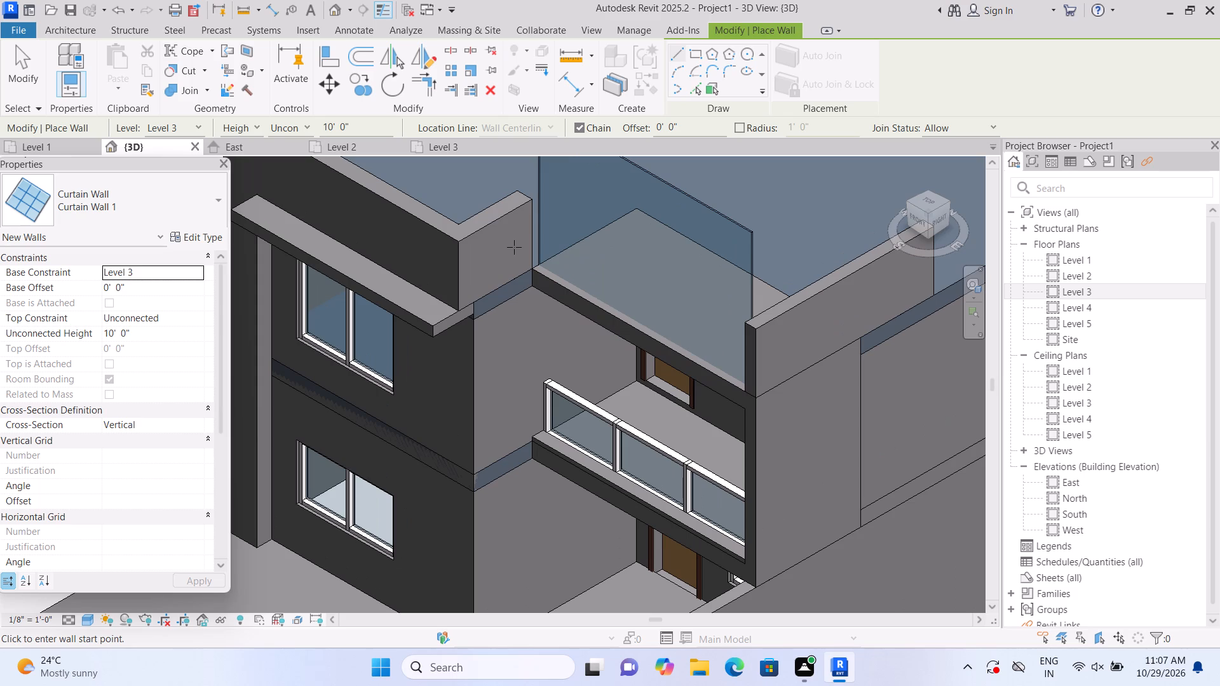
pyautogui.scroll(-2, 548, 303)
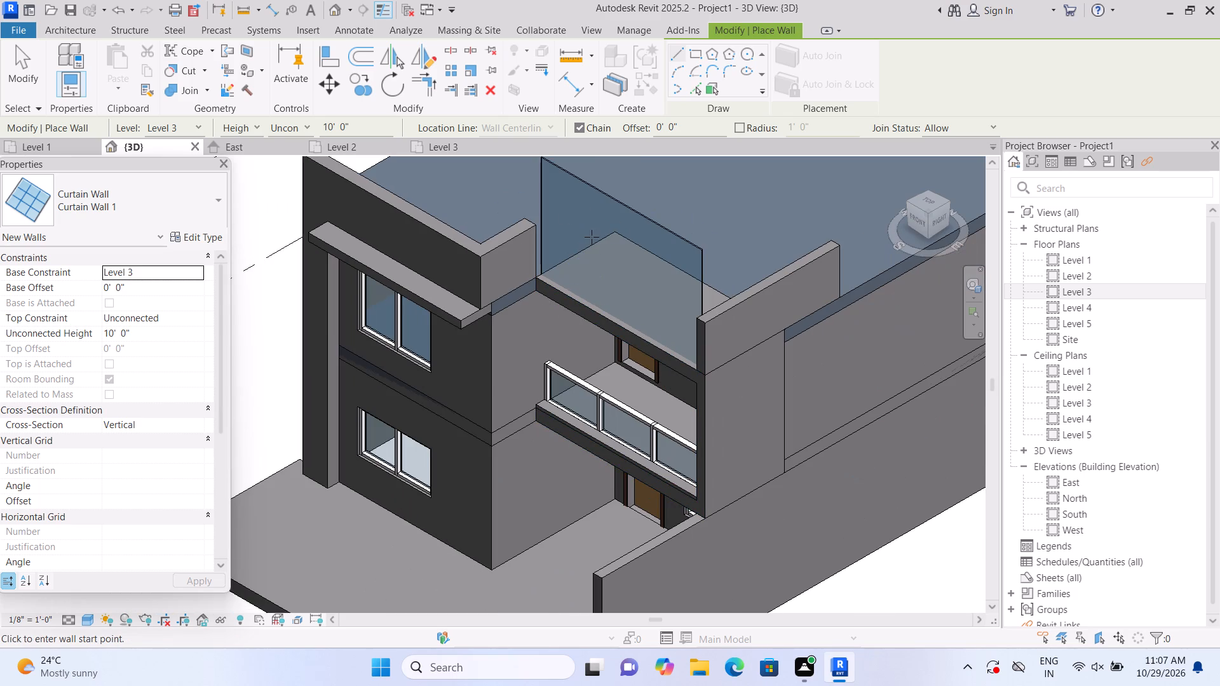
pyautogui.press('Escape')
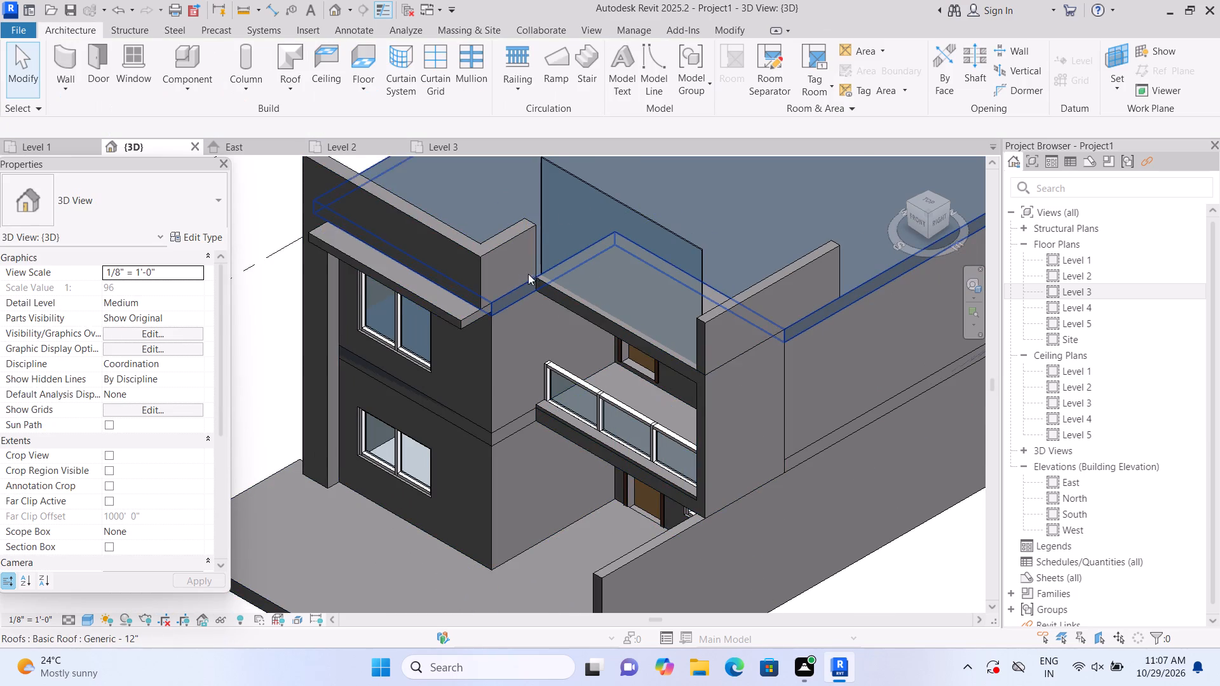
pyautogui.click(502, 260)
pyautogui.moveTo(533, 244); pyautogui.dragTo(546, 234)
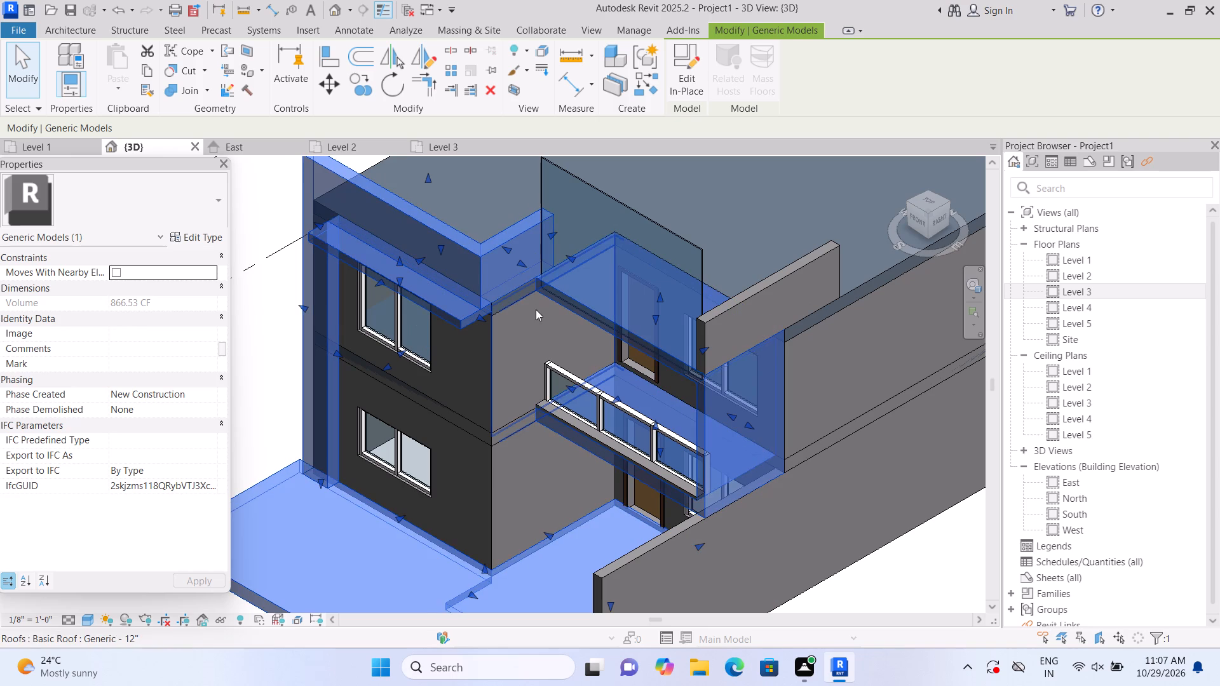
pyautogui.click(259, 406)
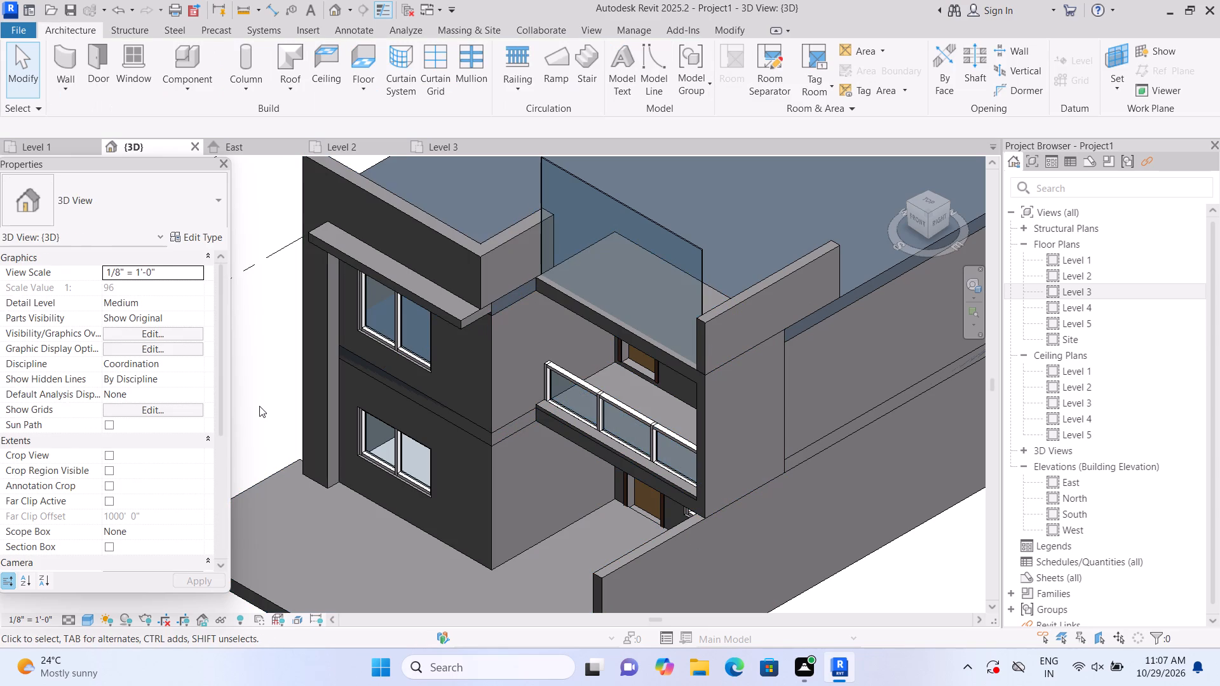
# Lower the top of the curtain wall above the balcony to roughly the height of the adjoining roof parapets.
pyautogui.click(623, 207)
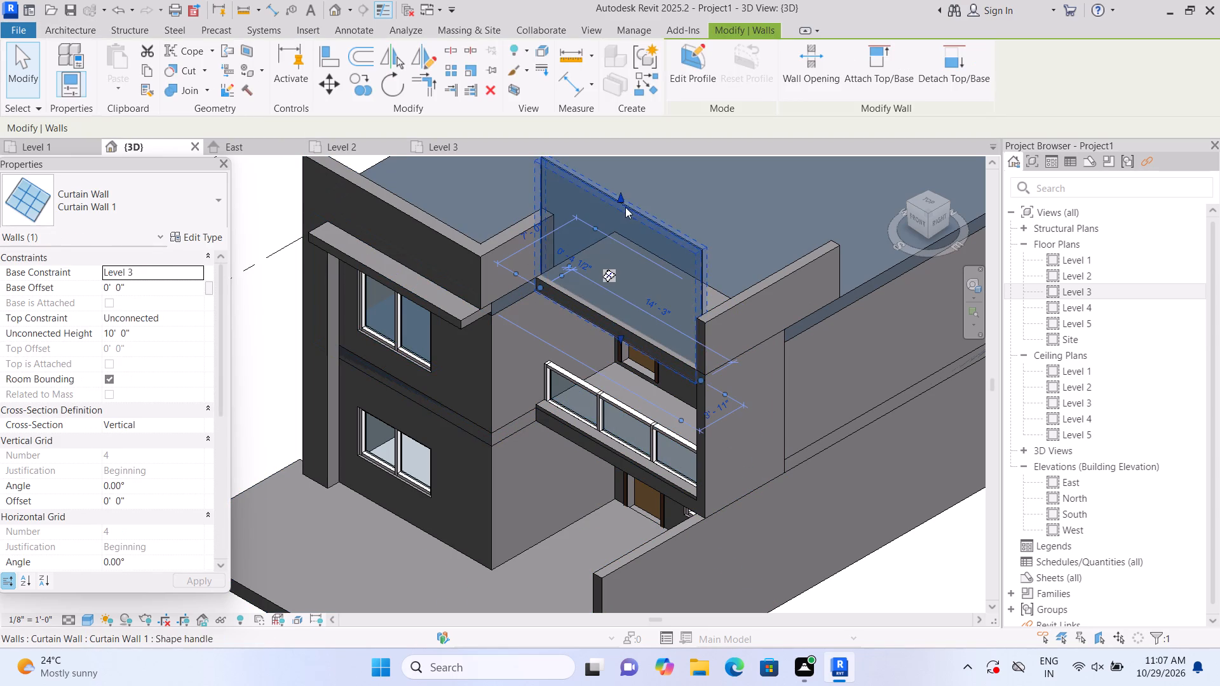
pyautogui.moveTo(619, 195); pyautogui.dragTo(604, 242)
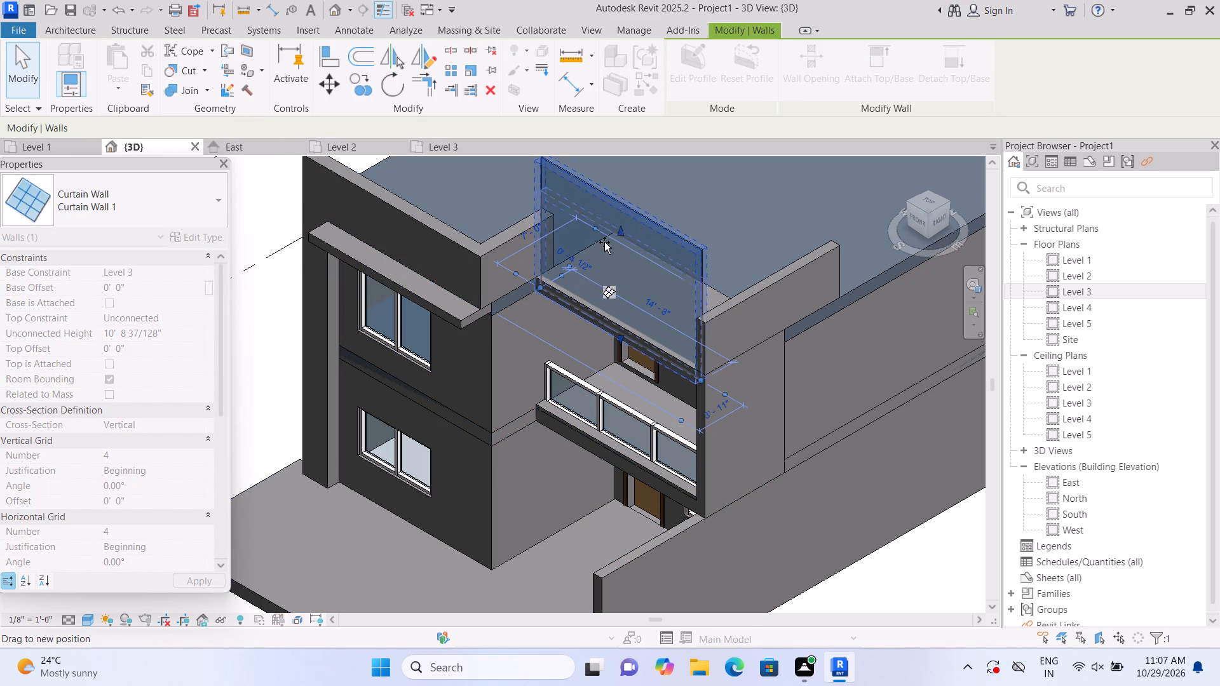
pyautogui.moveTo(604, 242); pyautogui.dragTo(593, 268)
pyautogui.click(265, 365)
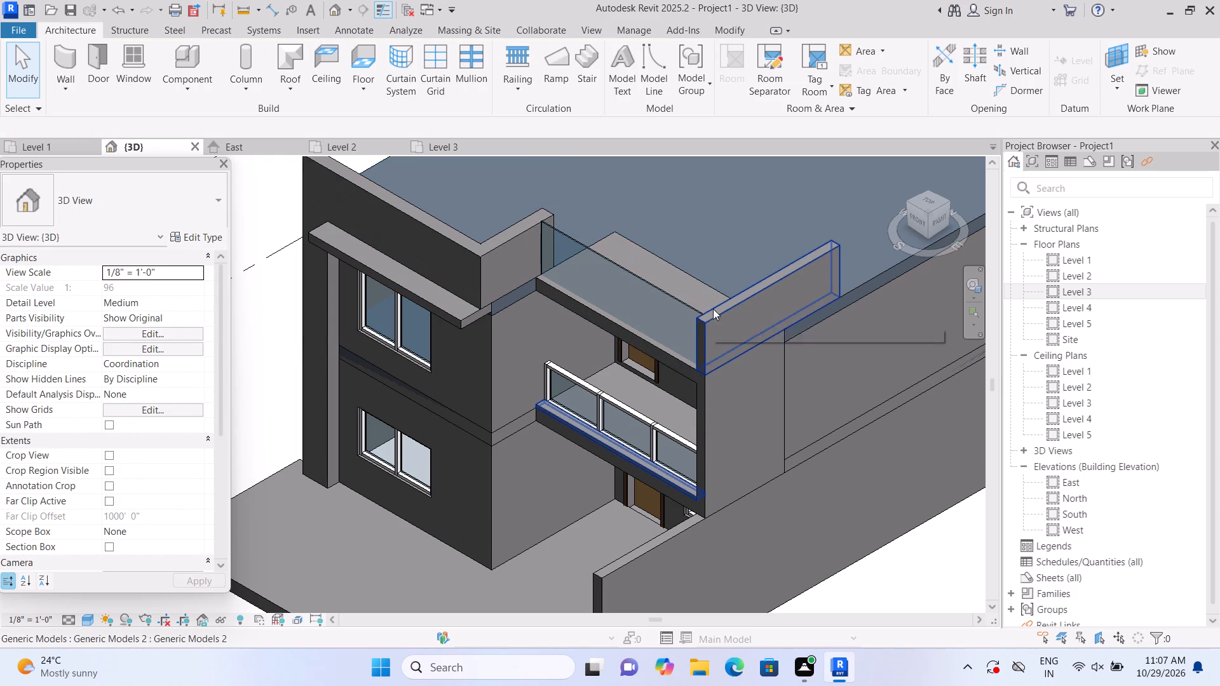
# Lower the top of the side roof parapet beside the balcony slightly to suit the glass wall's height.
pyautogui.scroll(-4, 715, 299)
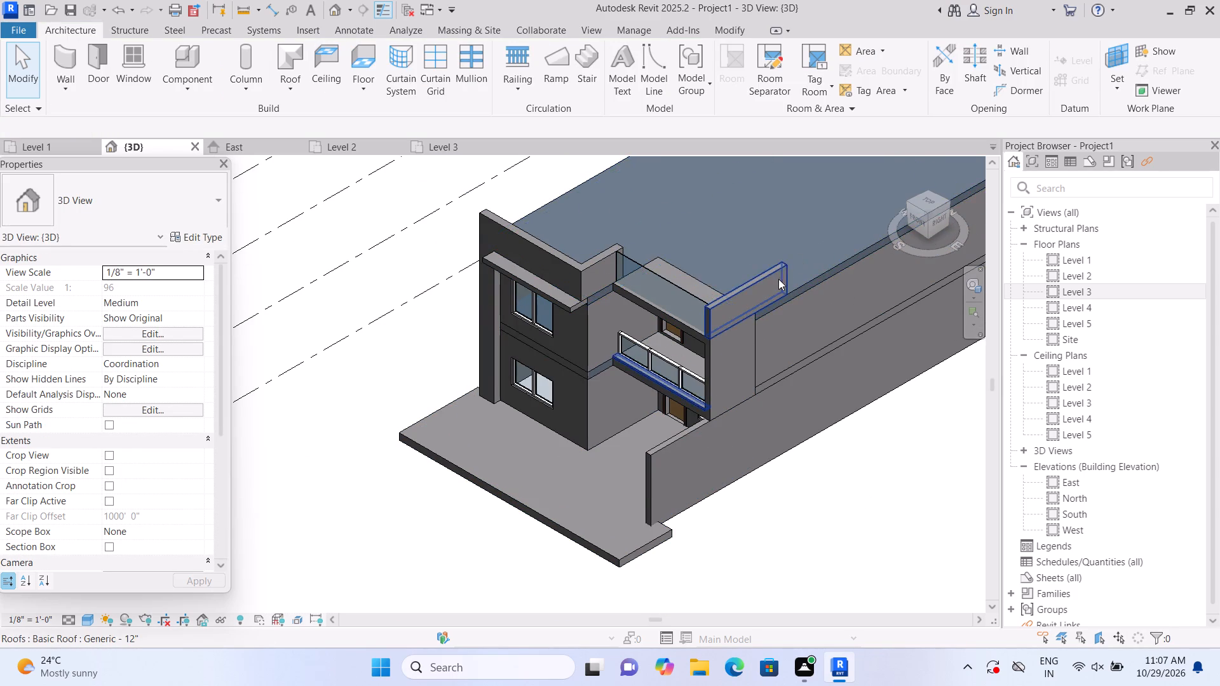
pyautogui.scroll(4, 776, 281)
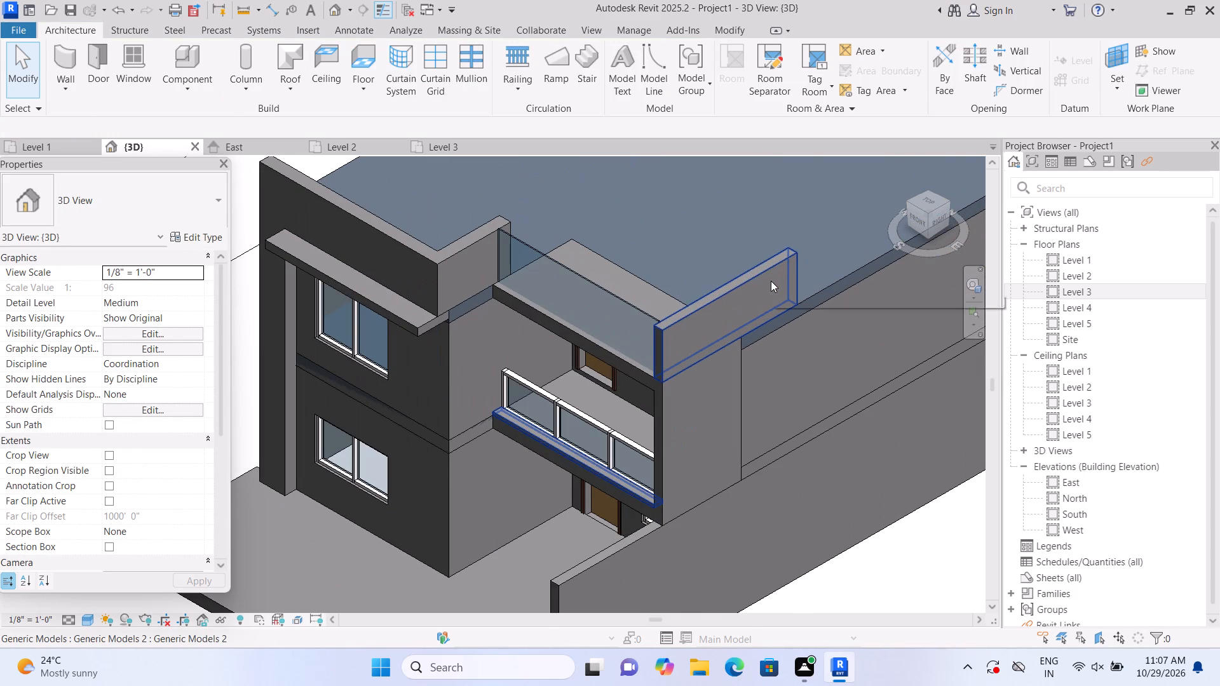
pyautogui.click(771, 281)
pyautogui.moveTo(725, 281); pyautogui.dragTo(722, 288)
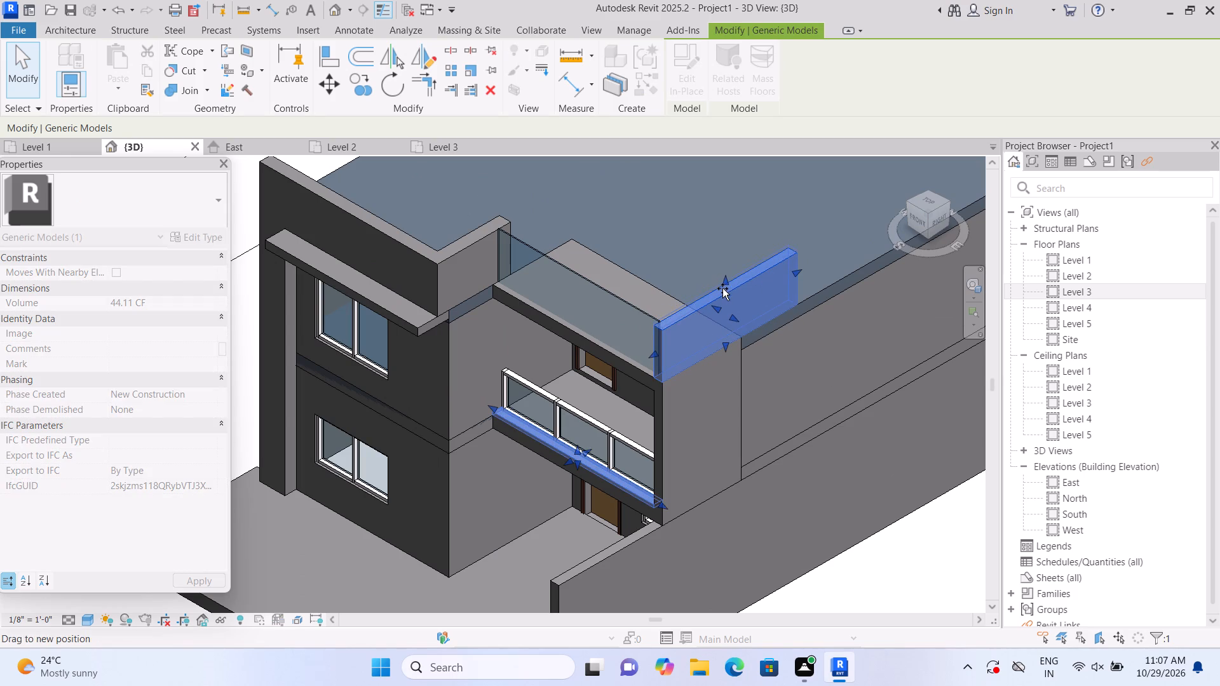
pyautogui.moveTo(722, 288); pyautogui.dragTo(722, 288)
pyautogui.click(878, 562)
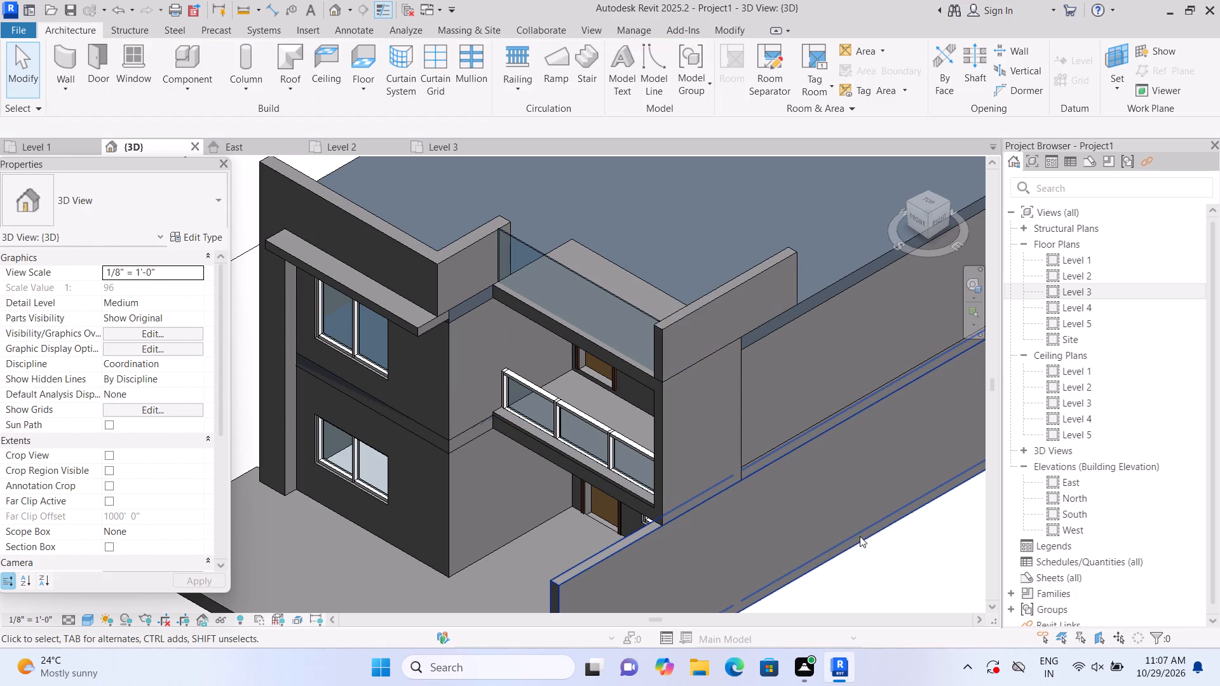
# Pull the front end of the side roof parapet back slightly to line up with the end of the glass wall.
pyautogui.keyDown('shift'); pyautogui.moveTo(825, 530); pyautogui.dragTo(865, 381, button='middle'); pyautogui.keyUp('shift')
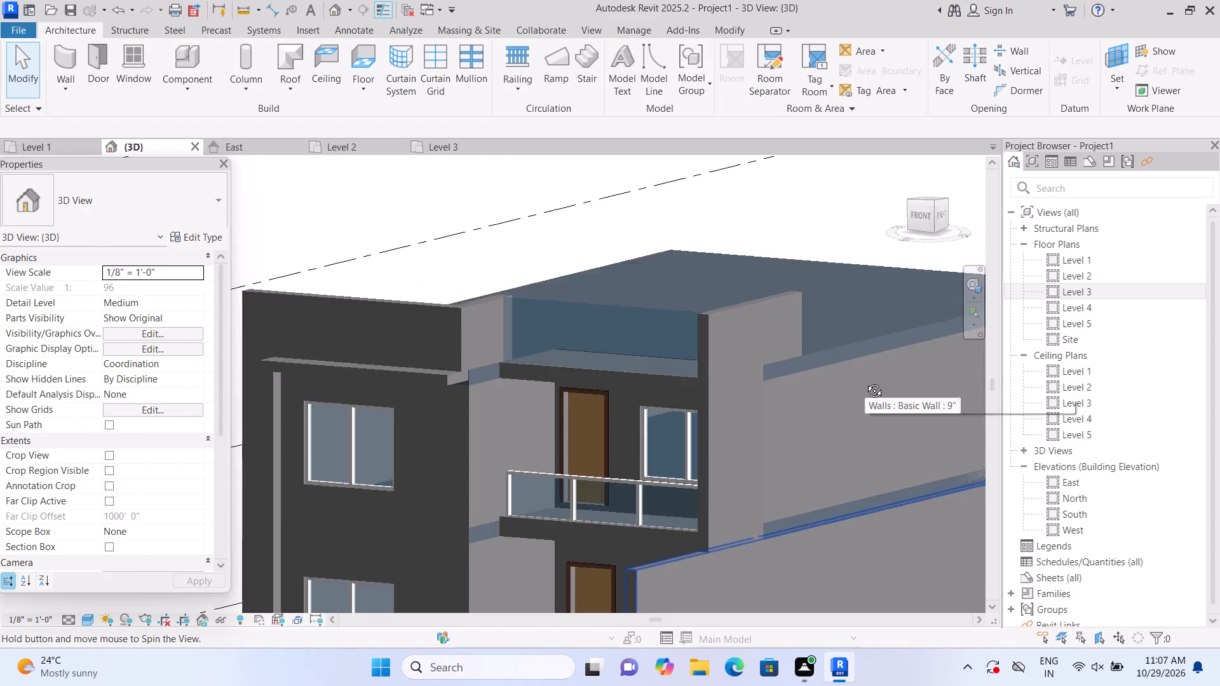
pyautogui.keyDown('shift'); pyautogui.moveTo(865, 381); pyautogui.dragTo(869, 436, button='middle'); pyautogui.keyUp('shift')
pyautogui.click(733, 351)
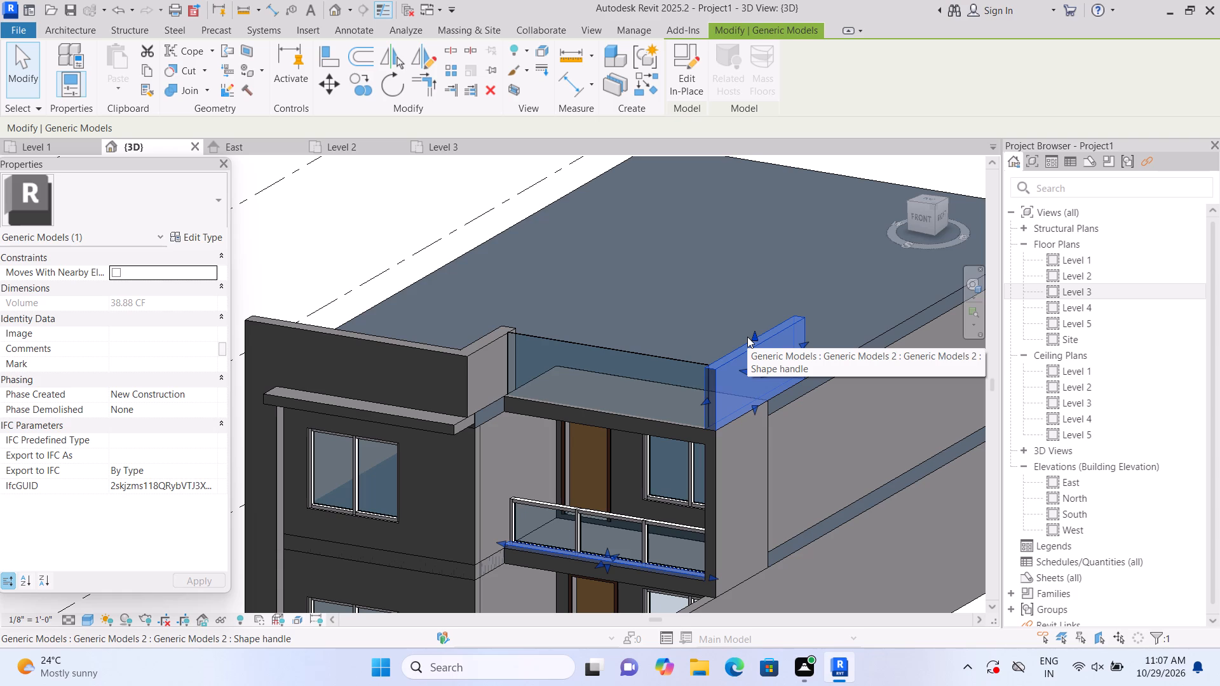
pyautogui.scroll(2, 737, 405)
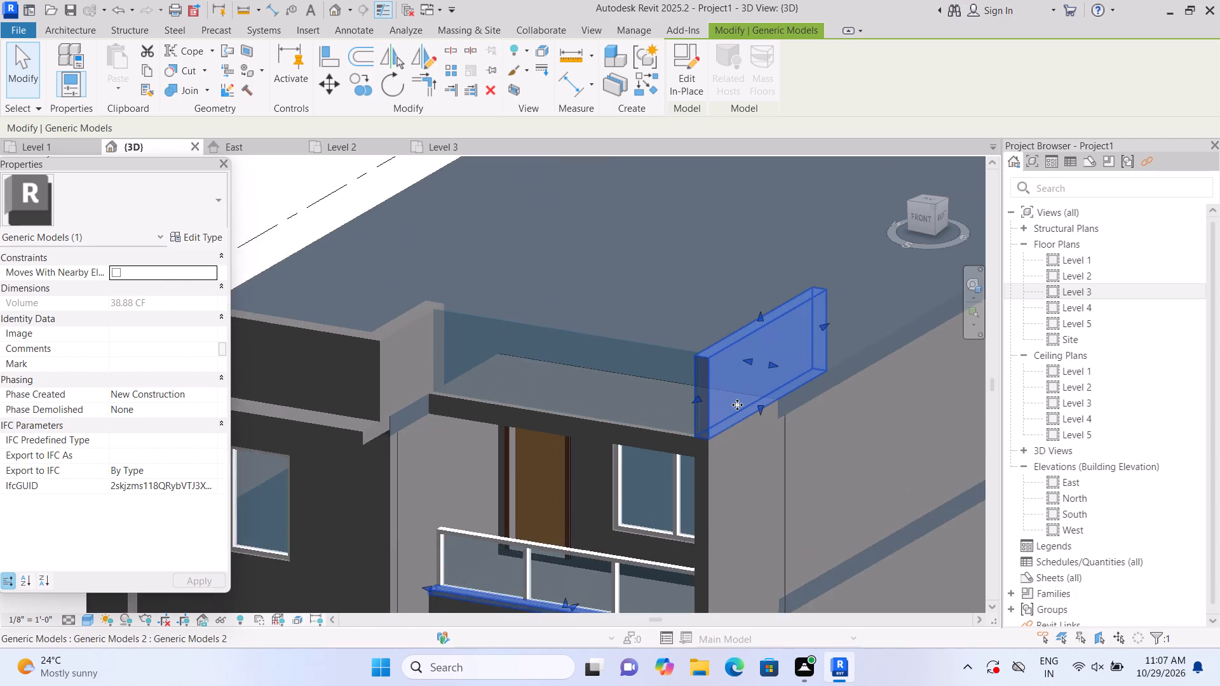
pyautogui.scroll(1, 737, 405)
pyautogui.moveTo(689, 396); pyautogui.dragTo(712, 382)
pyautogui.moveTo(712, 385); pyautogui.dragTo(711, 385)
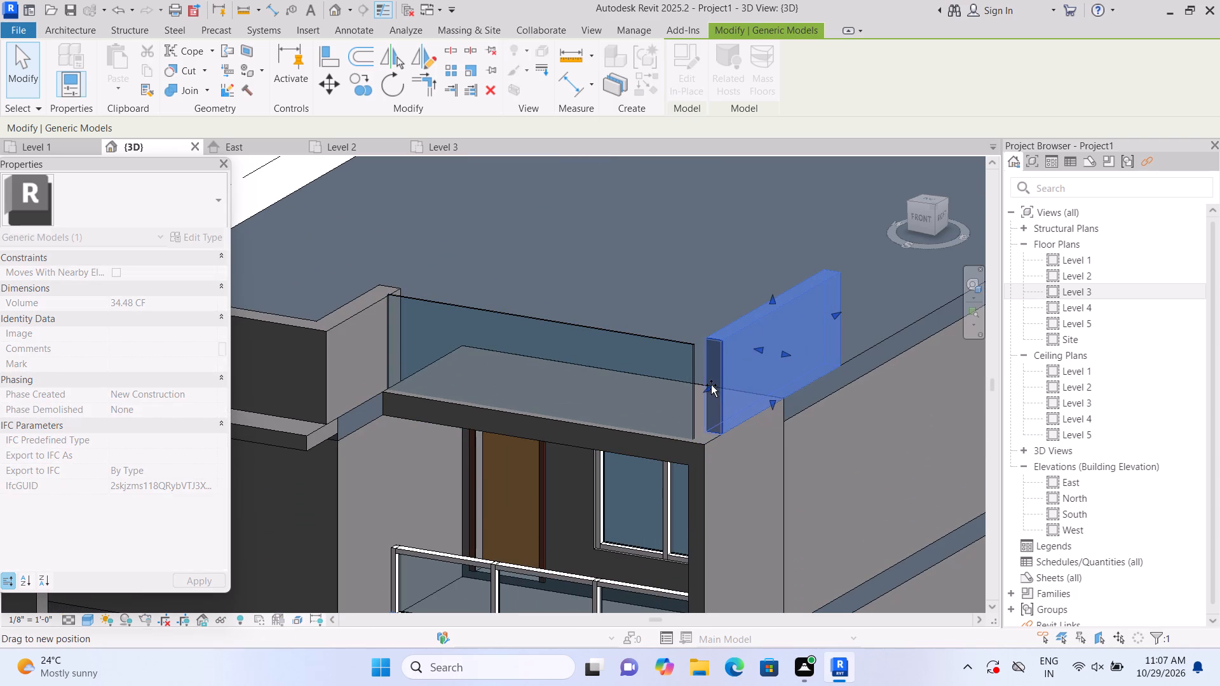
pyautogui.moveTo(711, 385); pyautogui.dragTo(701, 391)
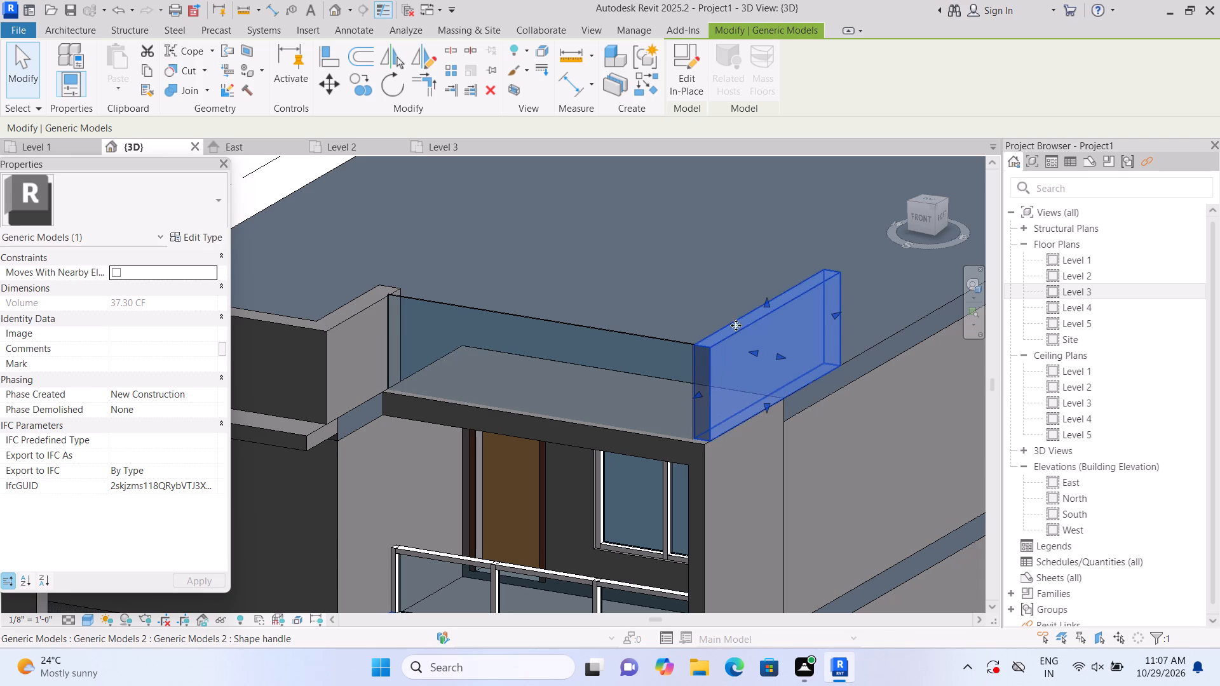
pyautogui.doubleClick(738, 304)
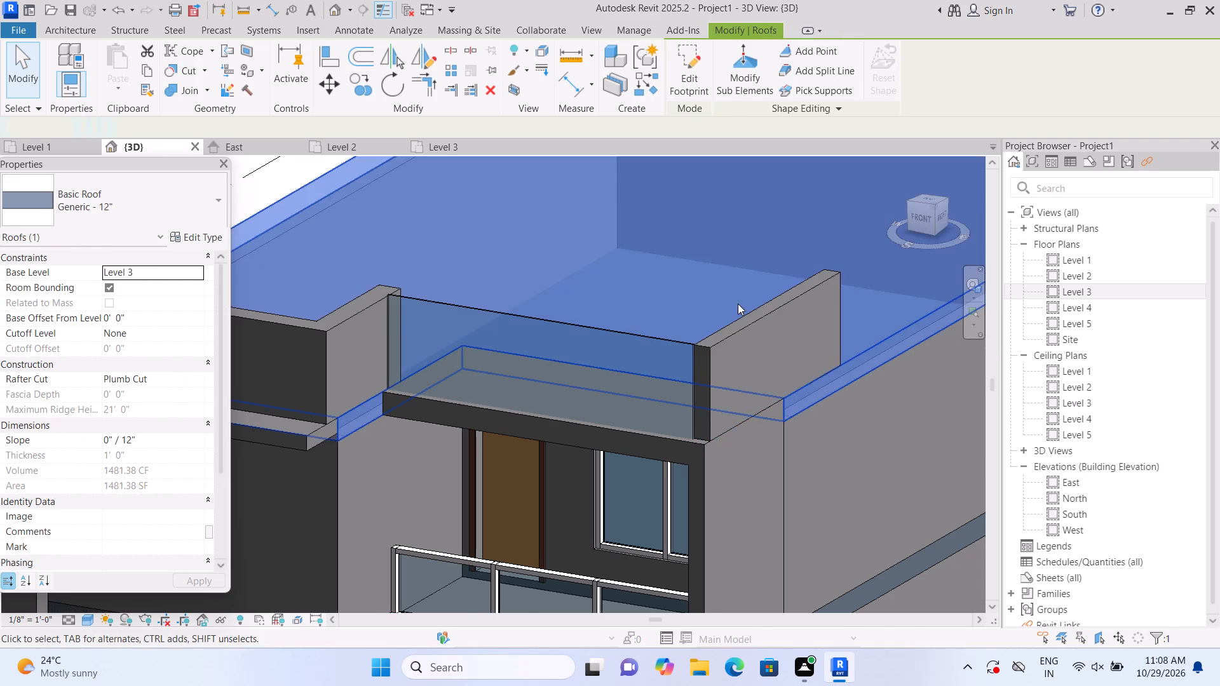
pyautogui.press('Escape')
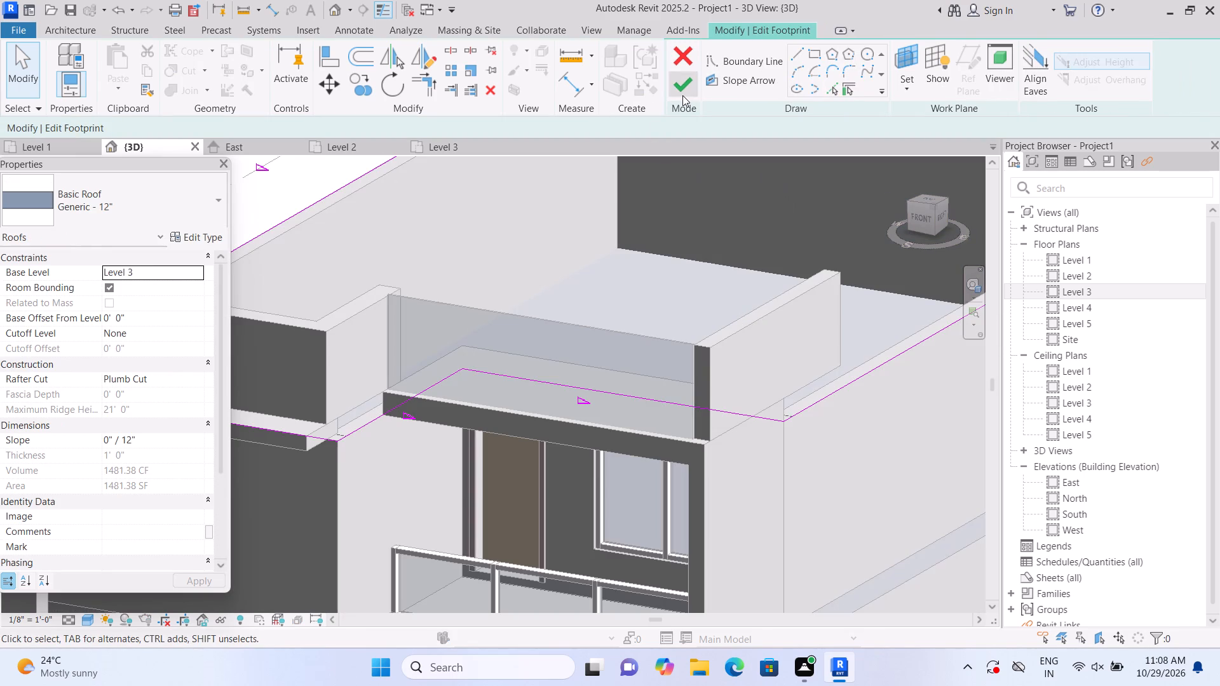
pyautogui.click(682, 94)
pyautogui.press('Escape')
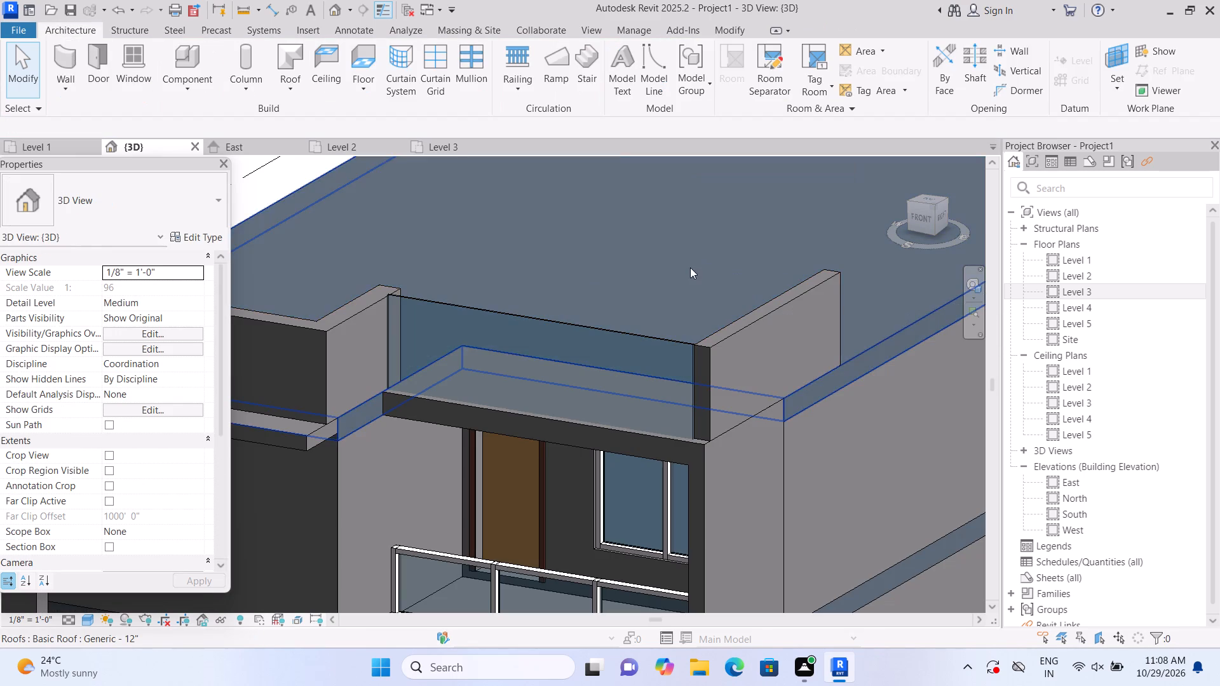
# Extend the side roof parapet beside the balcony back along the roof edge to the rear corner of the house.
pyautogui.scroll(-3, 690, 267)
pyautogui.scroll(-3, 696, 351)
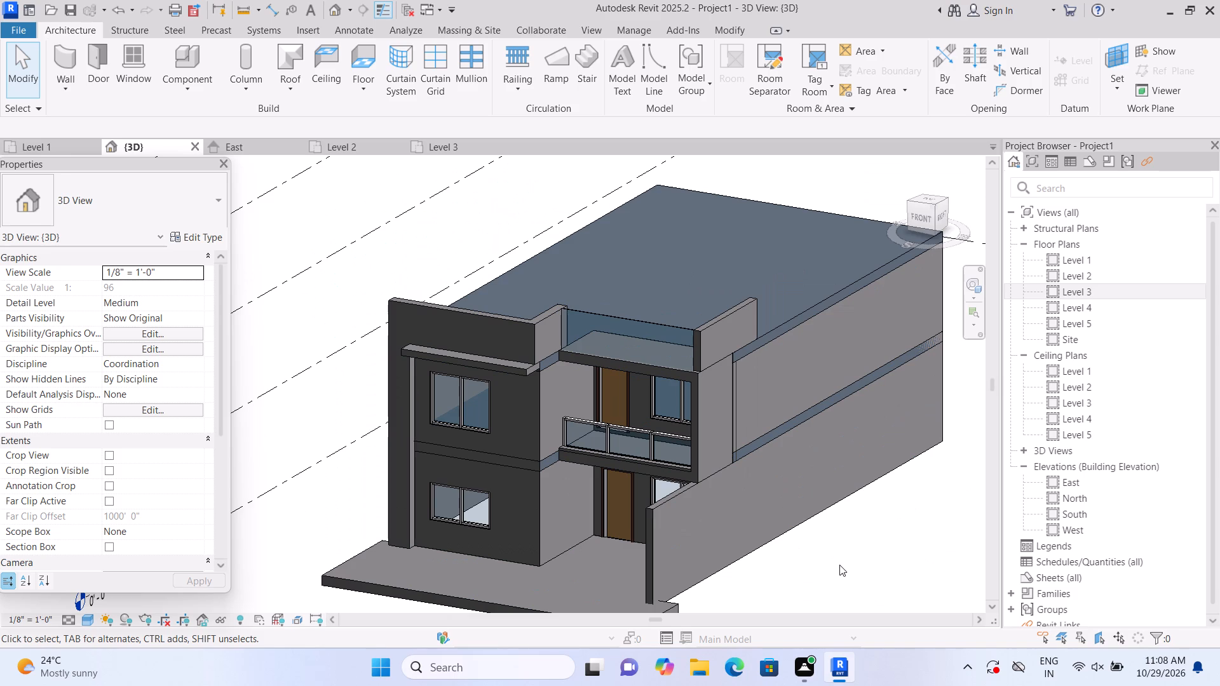
pyautogui.click(896, 166)
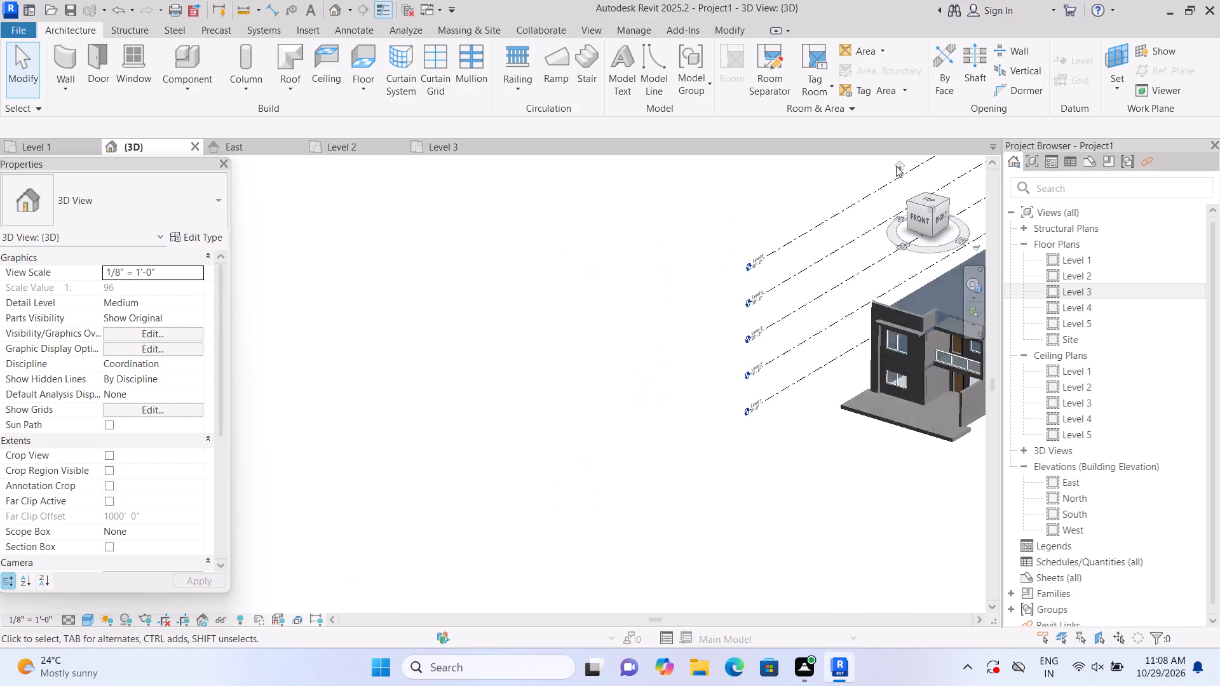
pyautogui.scroll(5, 330, 434)
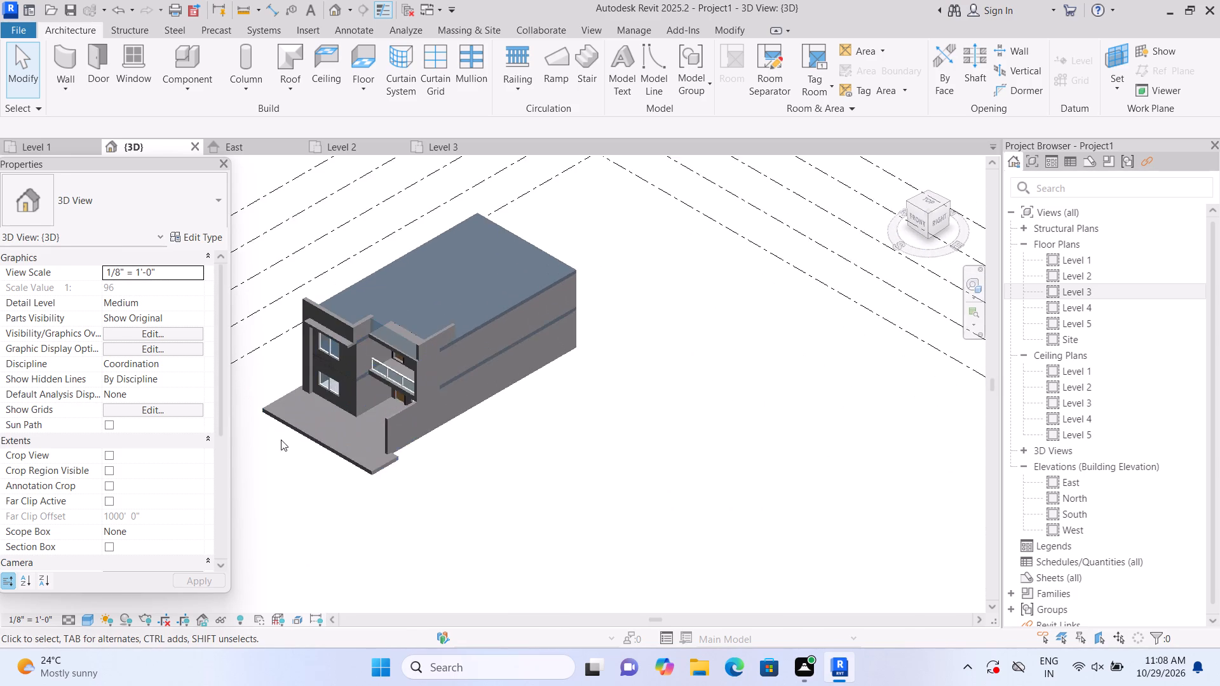
pyautogui.scroll(4, 281, 440)
pyautogui.moveTo(318, 486); pyautogui.dragTo(348, 575, button='middle')
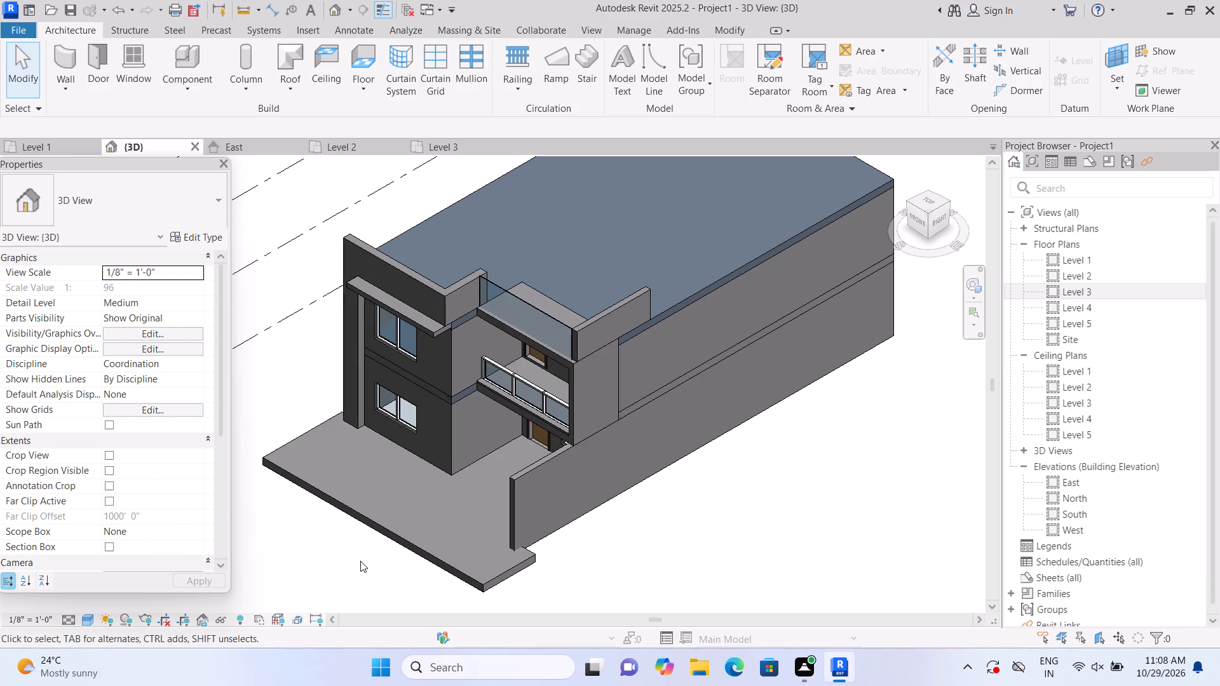
pyautogui.click(590, 319)
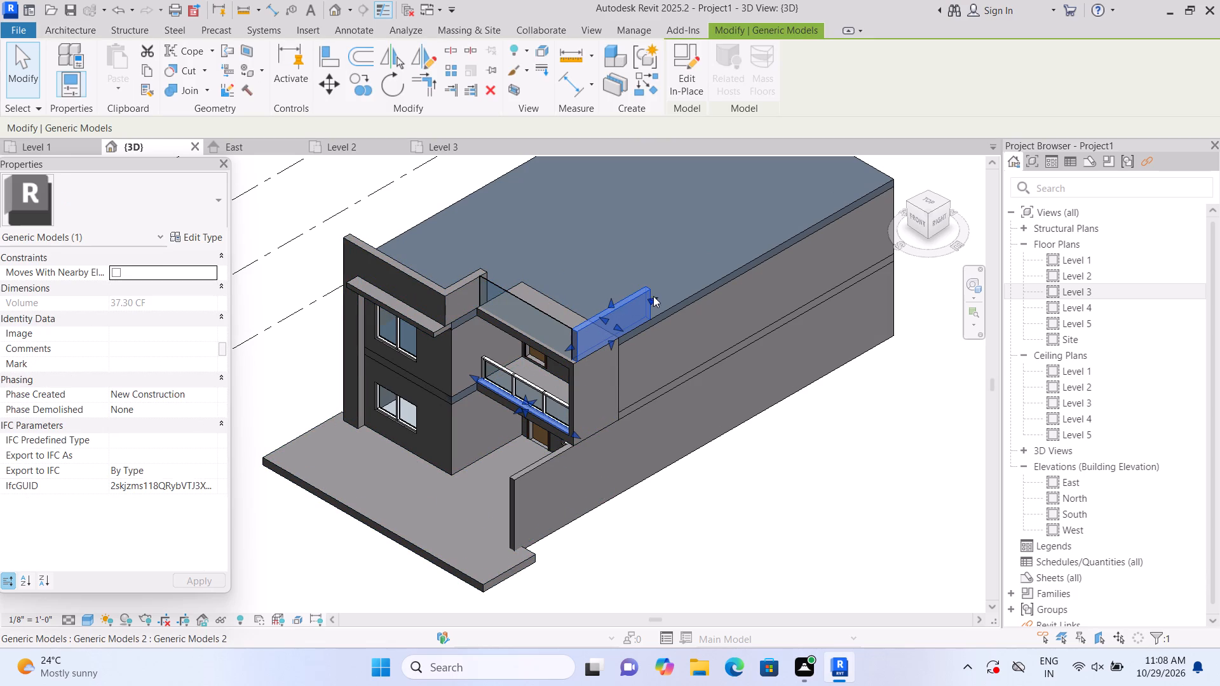
pyautogui.moveTo(653, 297); pyautogui.dragTo(860, 175)
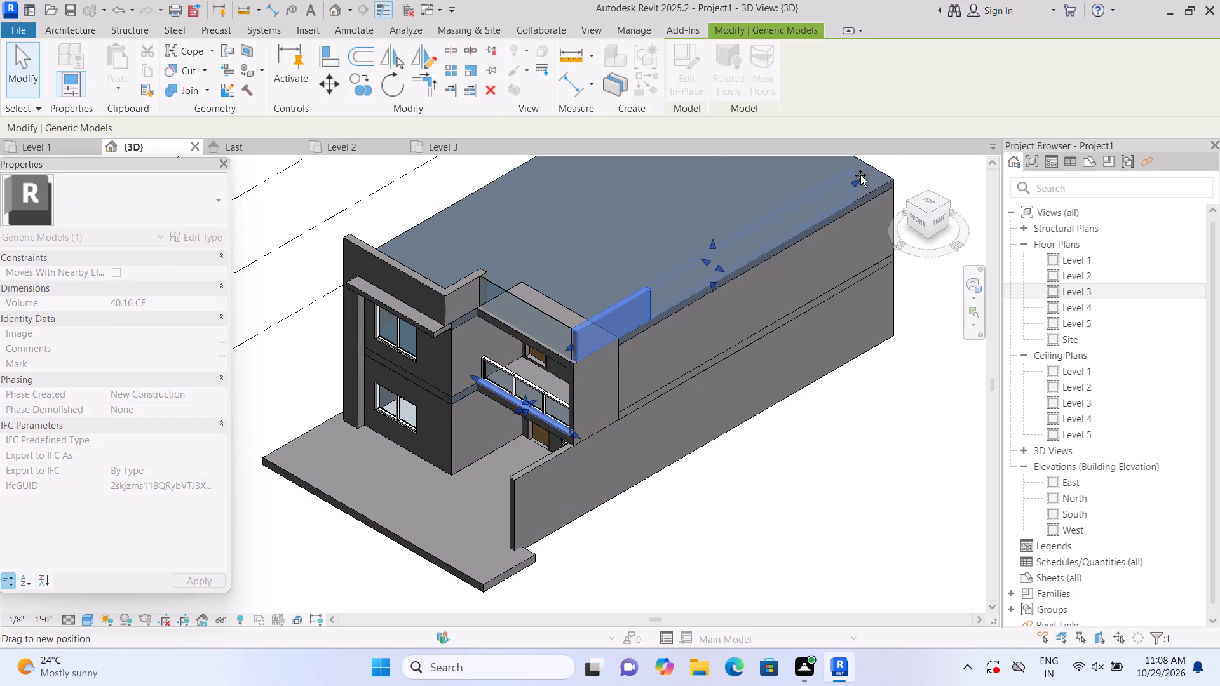
pyautogui.moveTo(860, 175); pyautogui.dragTo(887, 170)
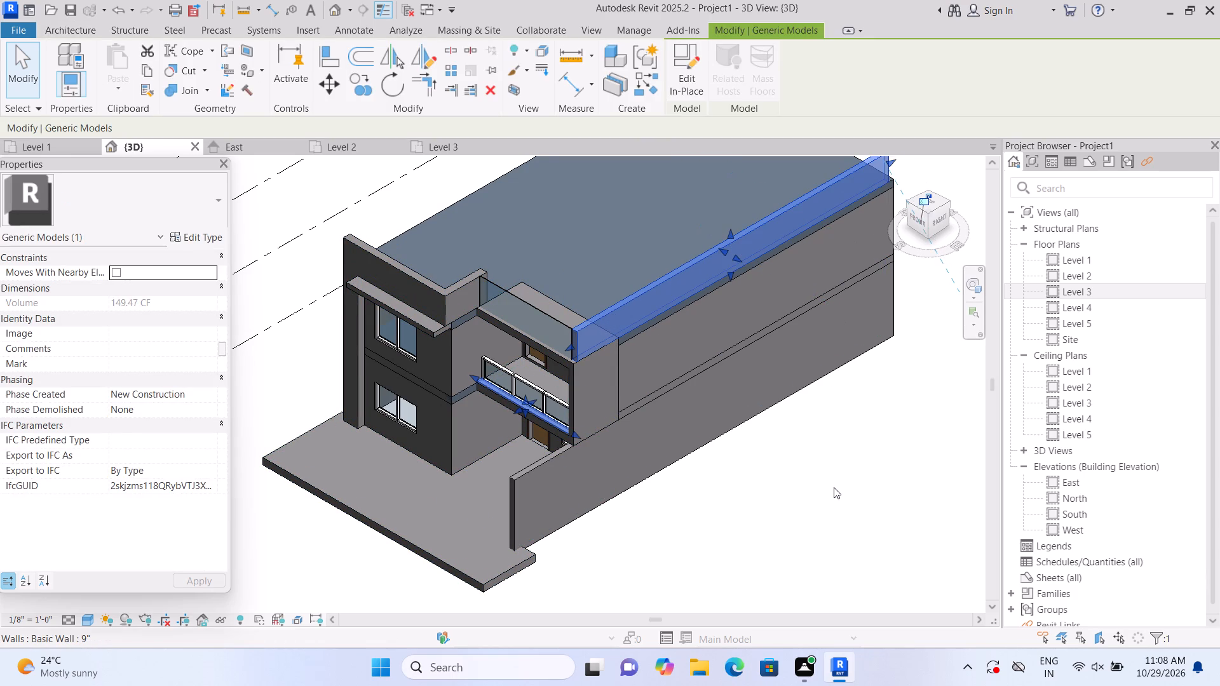
pyautogui.click(835, 487)
# Divide the front glass curtain wall above the balcony into three equal 4' 9" bays with two vertical curtain grid lines.
pyautogui.scroll(-2, 825, 485)
pyautogui.scroll(1, 813, 488)
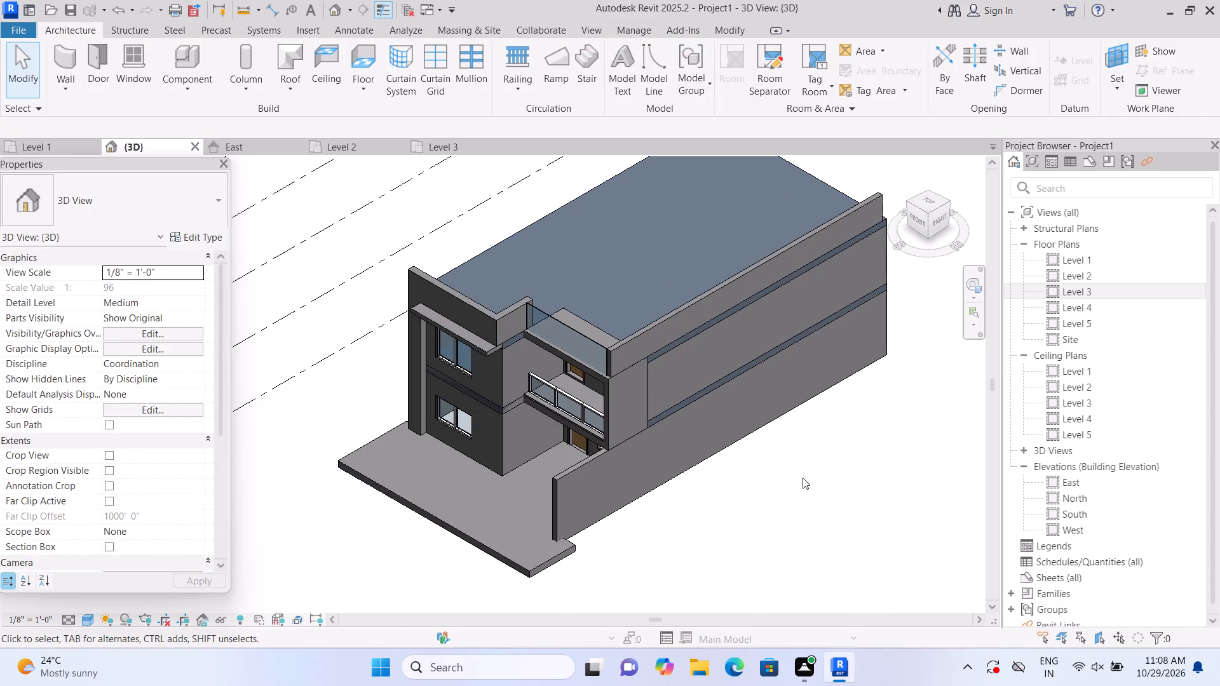
pyautogui.scroll(2, 765, 509)
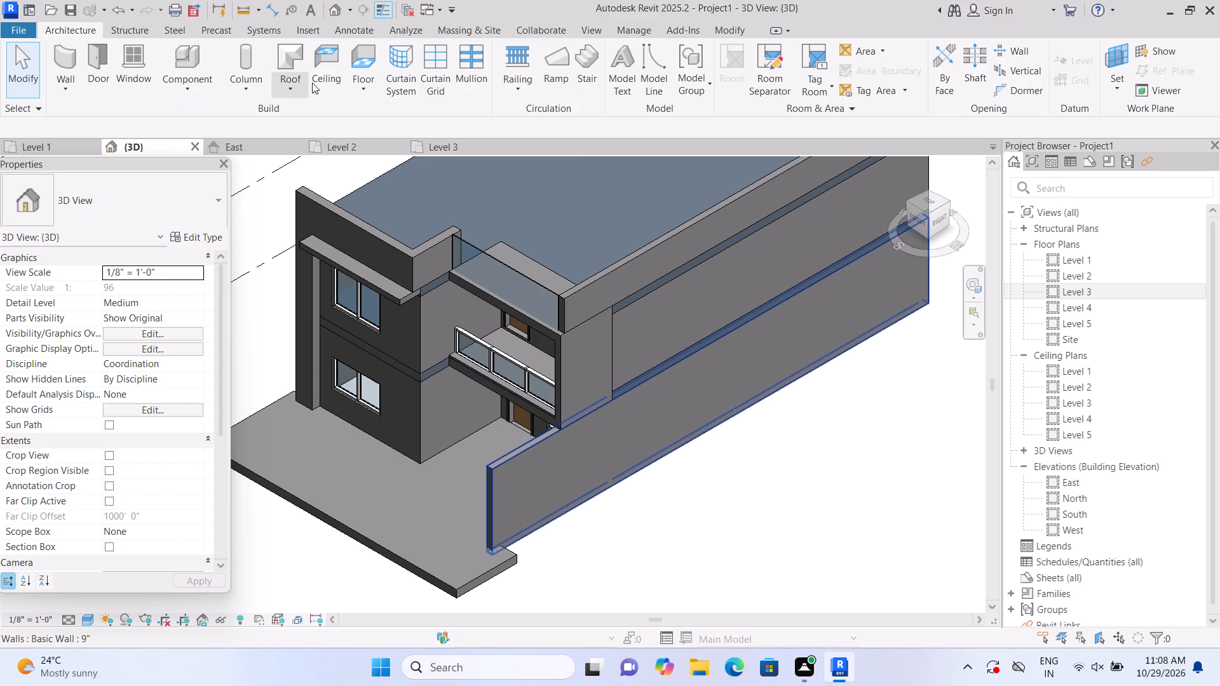
pyautogui.click(445, 86)
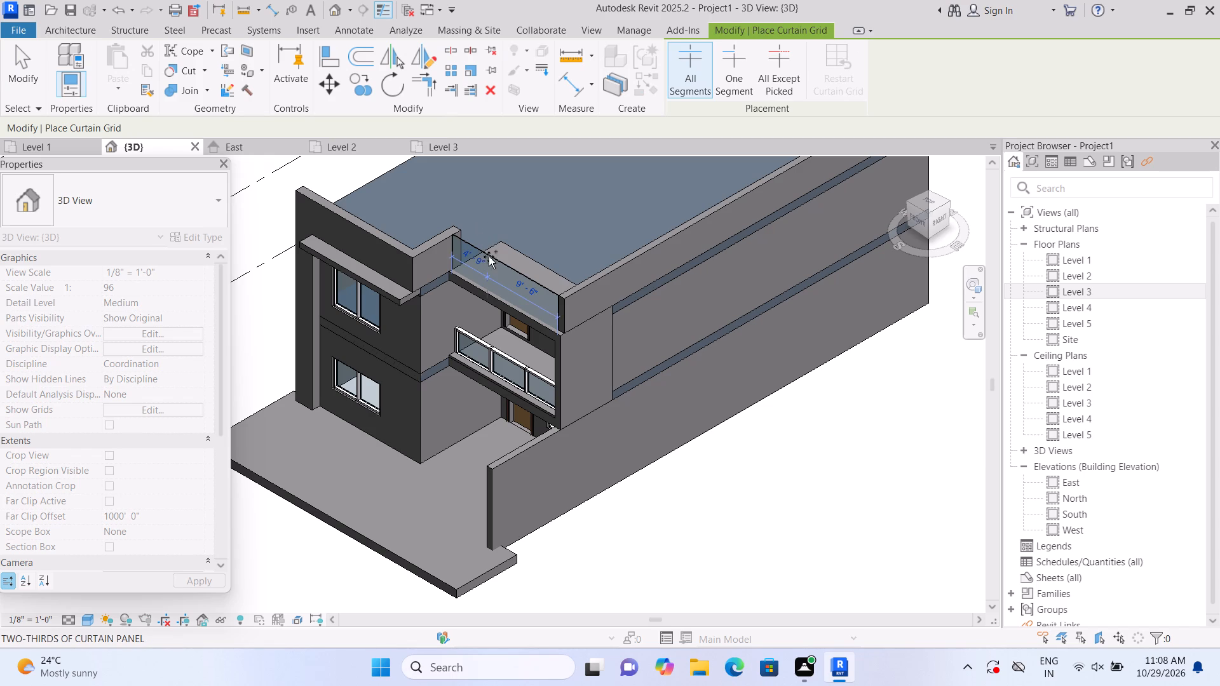
pyautogui.click(491, 255)
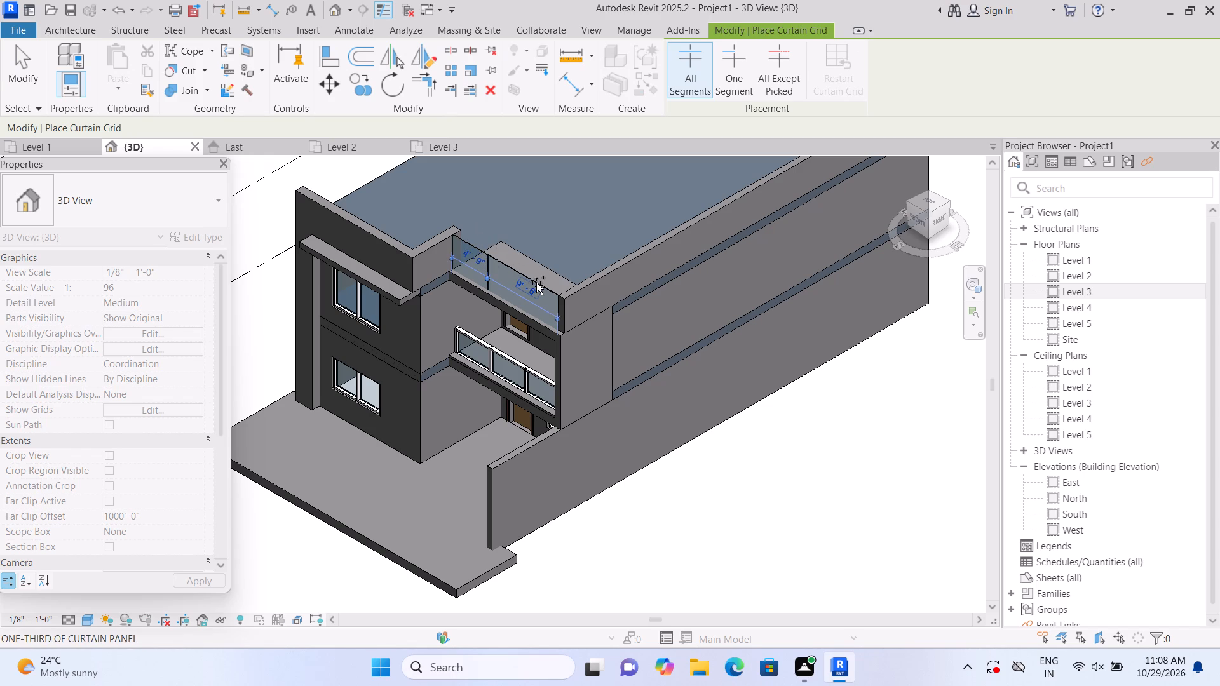
pyautogui.click(536, 283)
pyautogui.press('Escape')
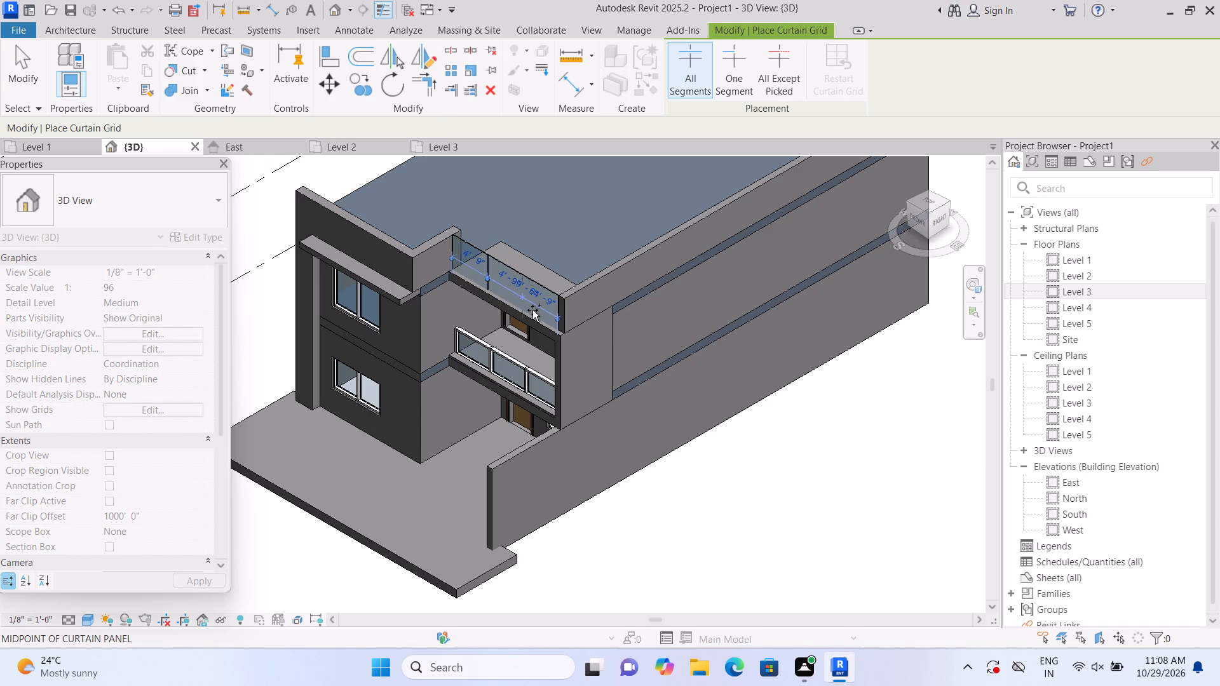
pyautogui.press('Escape')
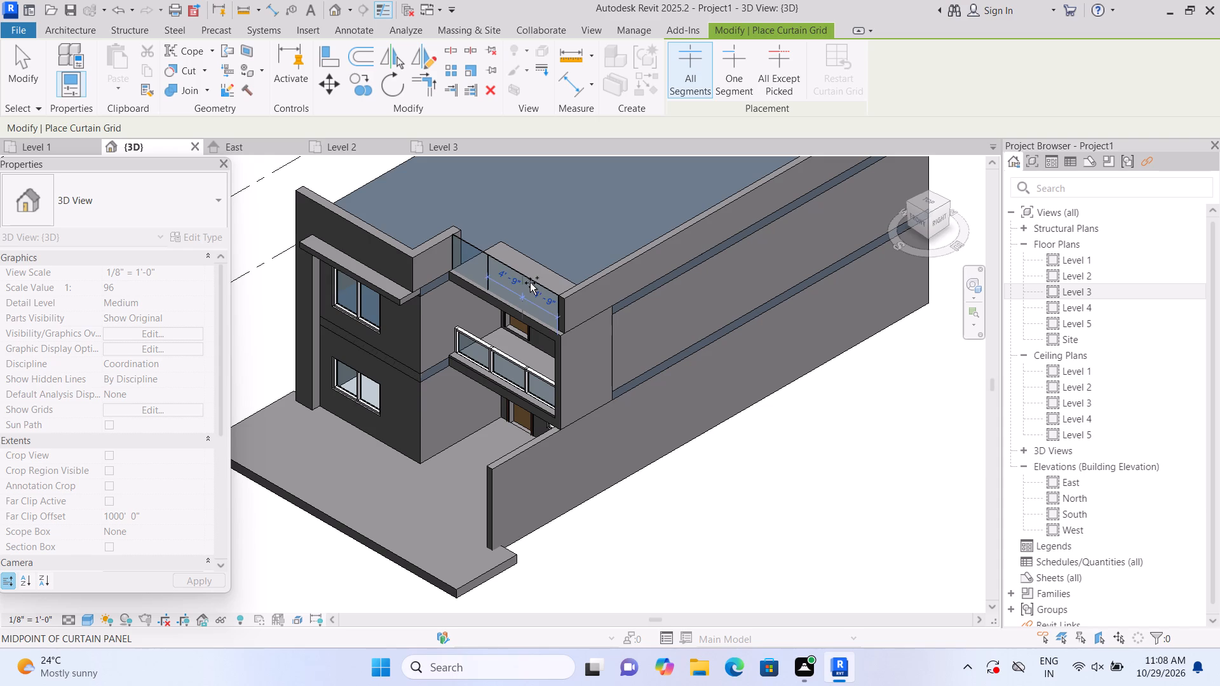
pyautogui.doubleClick(531, 283)
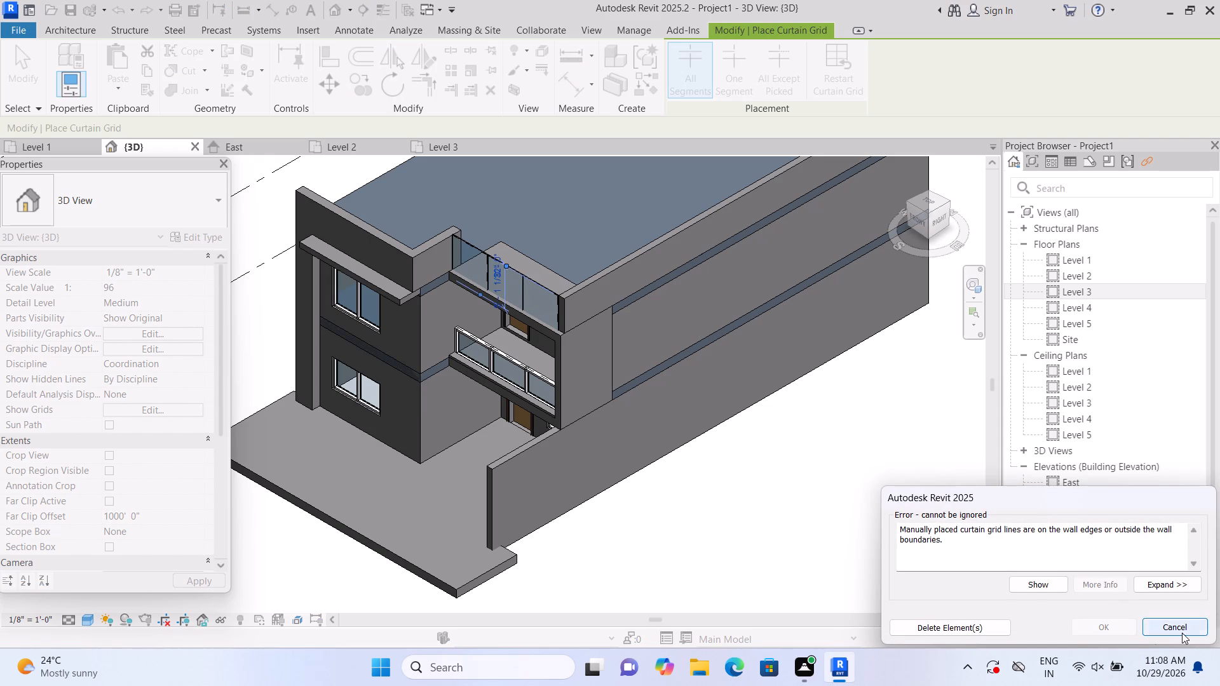
pyautogui.click(1182, 633)
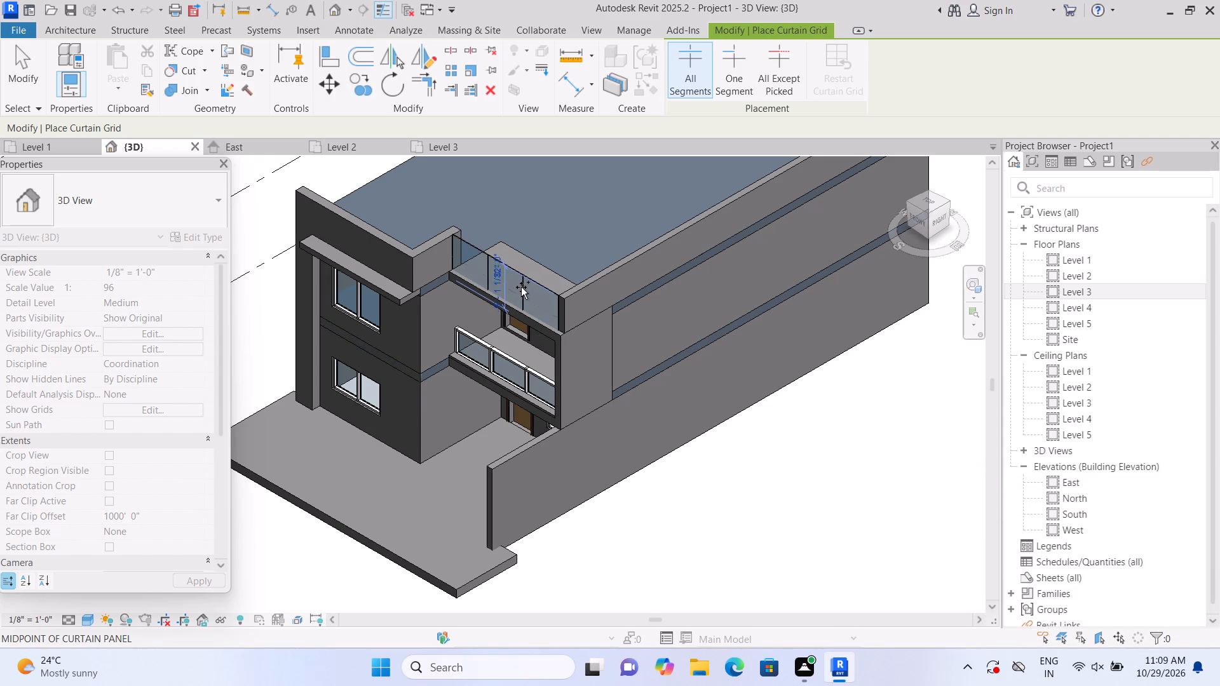
pyautogui.press('Escape')
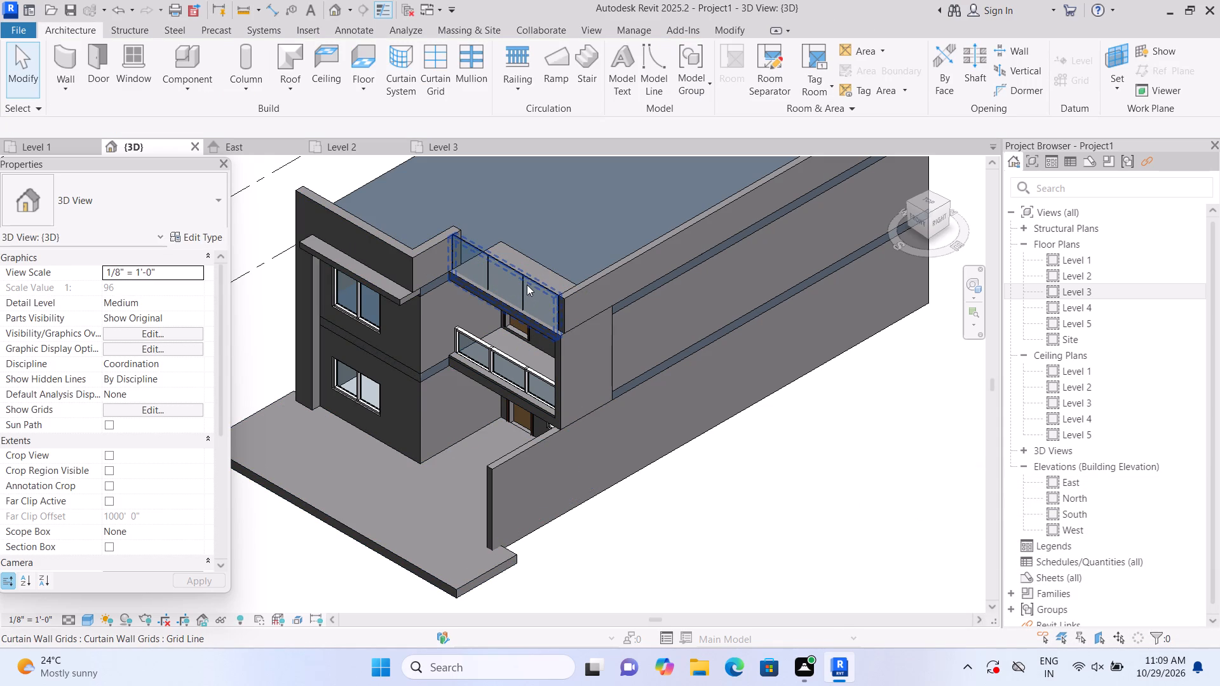
pyautogui.click(529, 283)
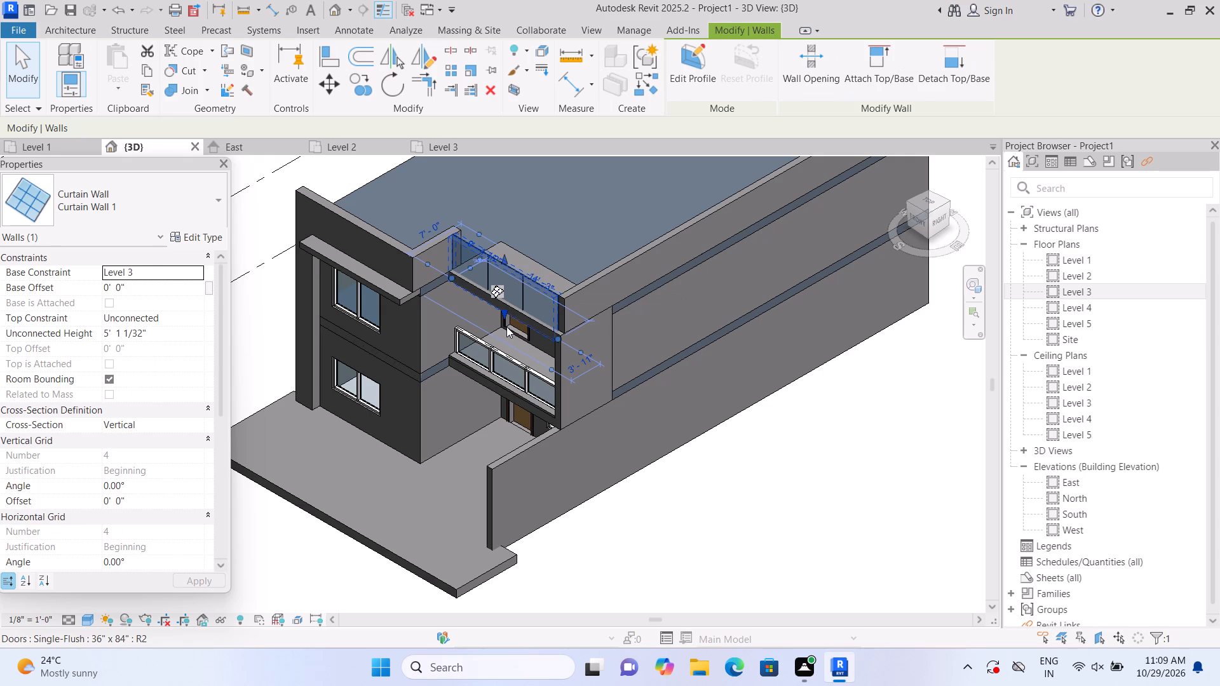
pyautogui.press('Escape')
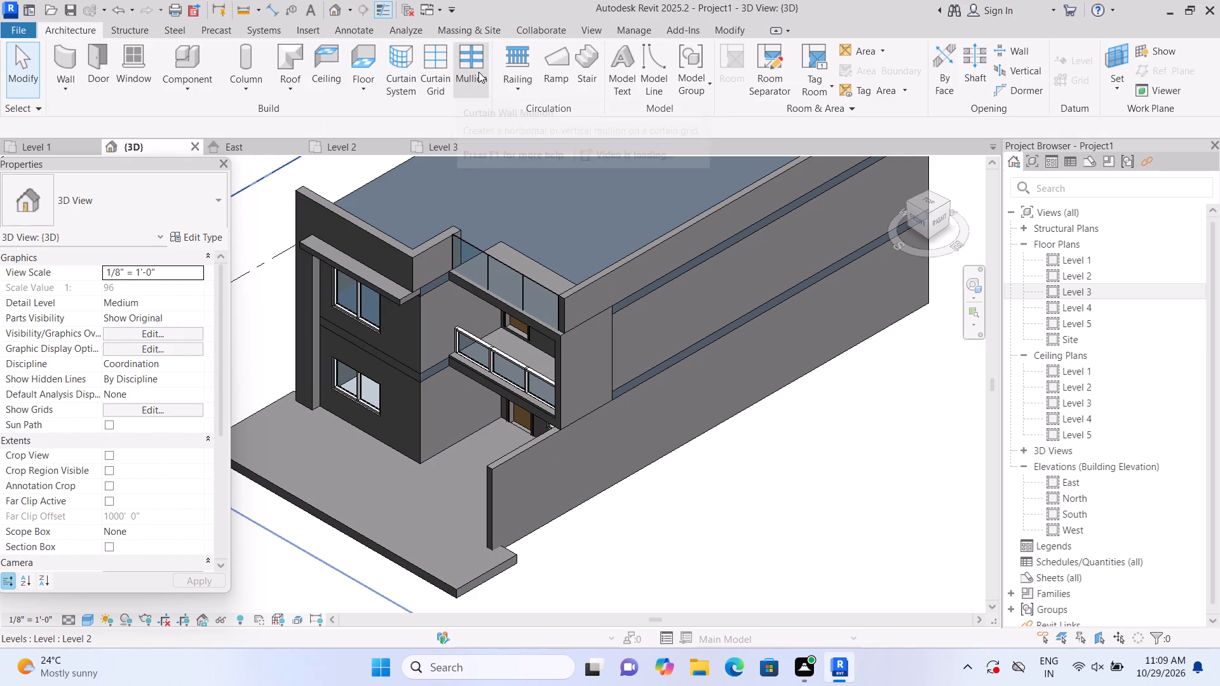
# Place 2.5" x 5" rectangular mullions along the front curtain wall's top edge, both end edges and the two vertical grid lines.
pyautogui.click(478, 72)
pyautogui.click(498, 268)
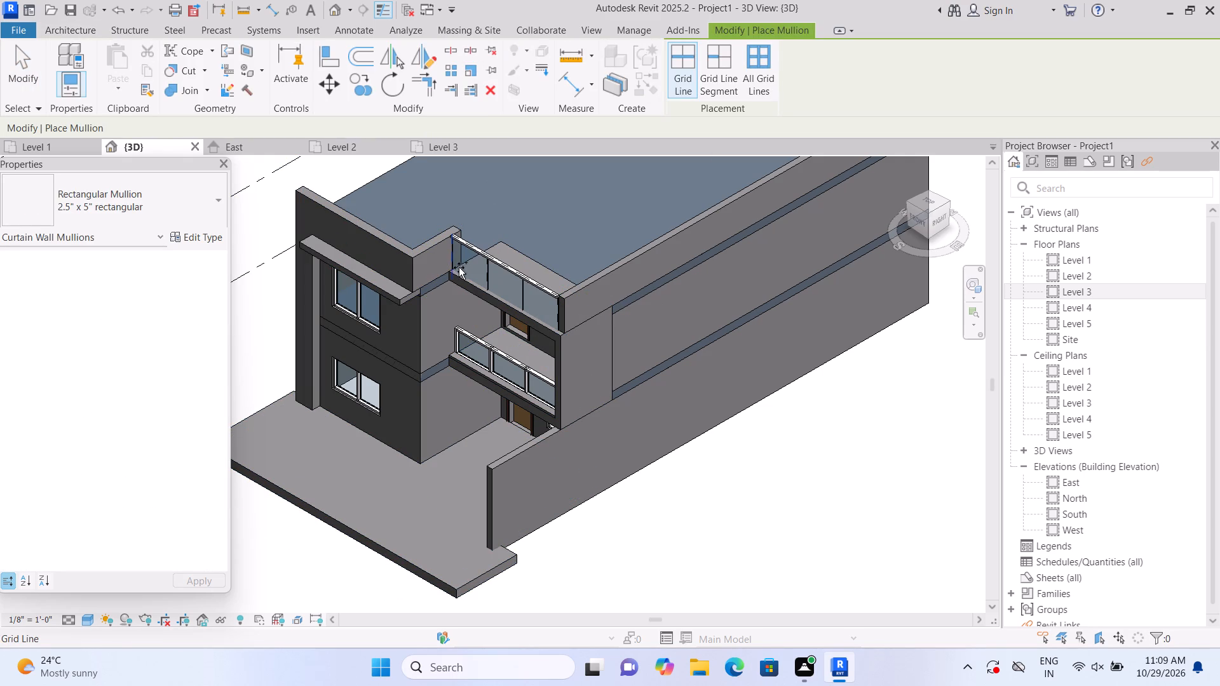
pyautogui.click(449, 262)
pyautogui.click(486, 263)
pyautogui.click(523, 300)
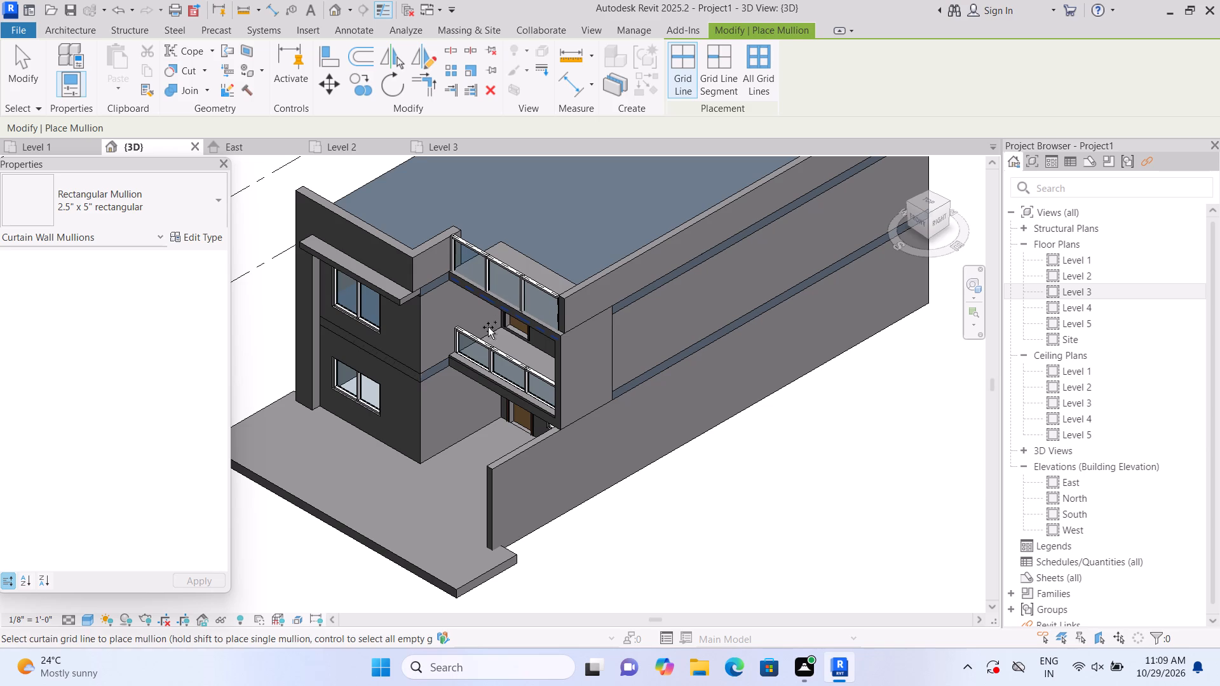
pyautogui.click(556, 308)
pyautogui.press('Escape')
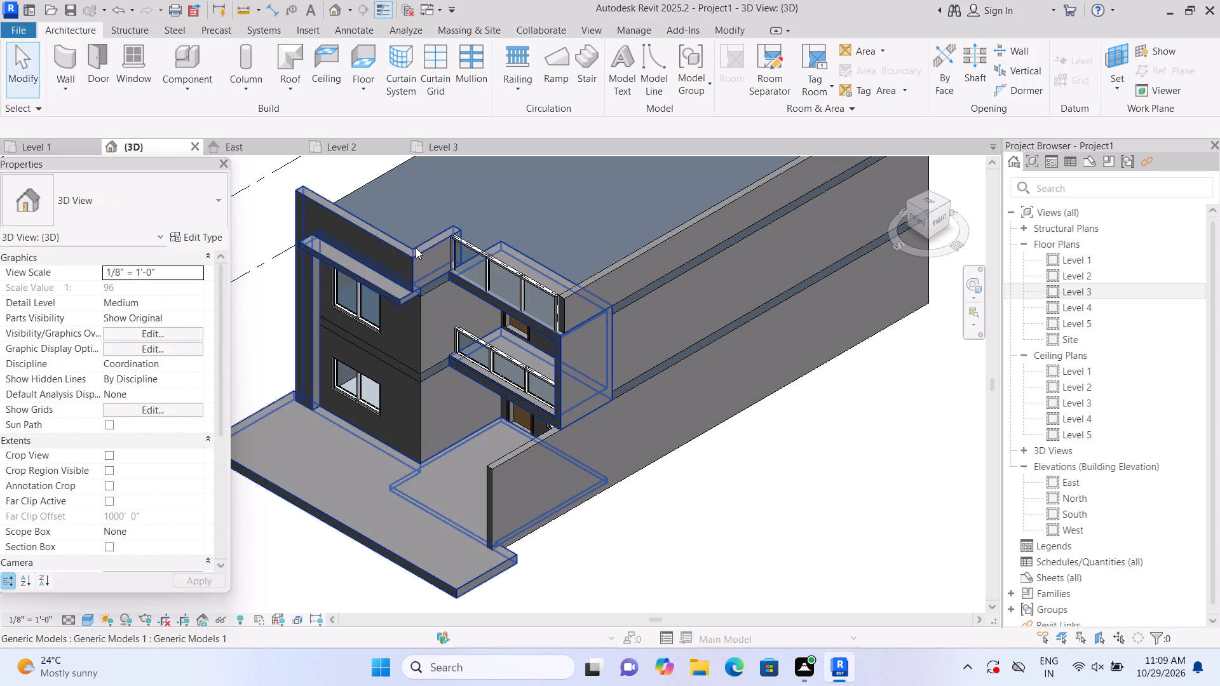
# Extend the front roof parapet's return further back to the inner corner of the main roof behind the balcony.
pyautogui.click(416, 248)
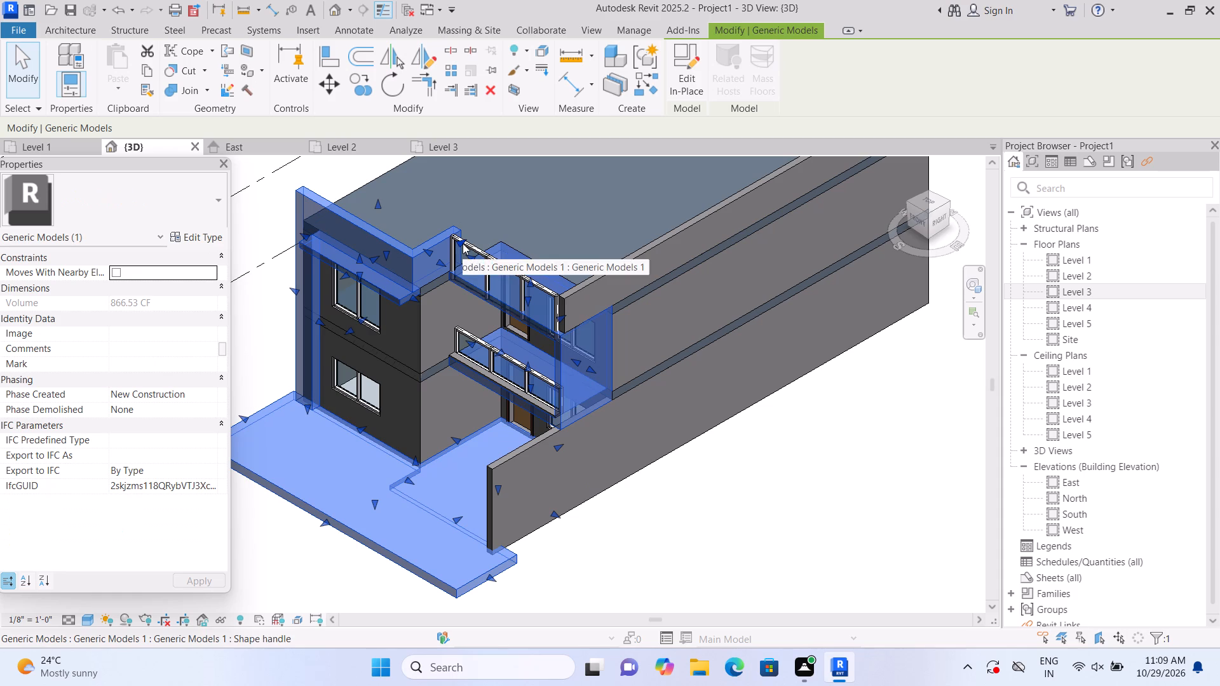
pyautogui.moveTo(462, 239); pyautogui.dragTo(498, 218)
pyautogui.click(715, 445)
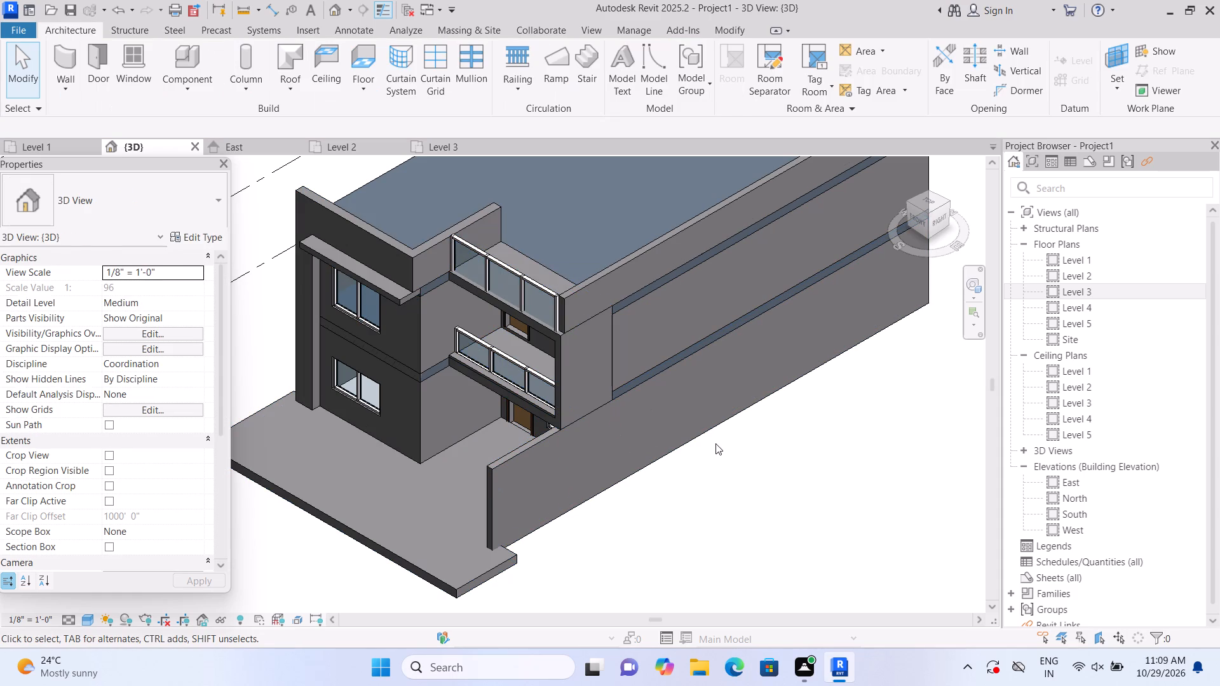
# On the Level 3 plan, draw a Curtain Wall 1 segment about 14' 3" long along the main roof's recessed front edge behind the balcony.
pyautogui.scroll(-3, 712, 431)
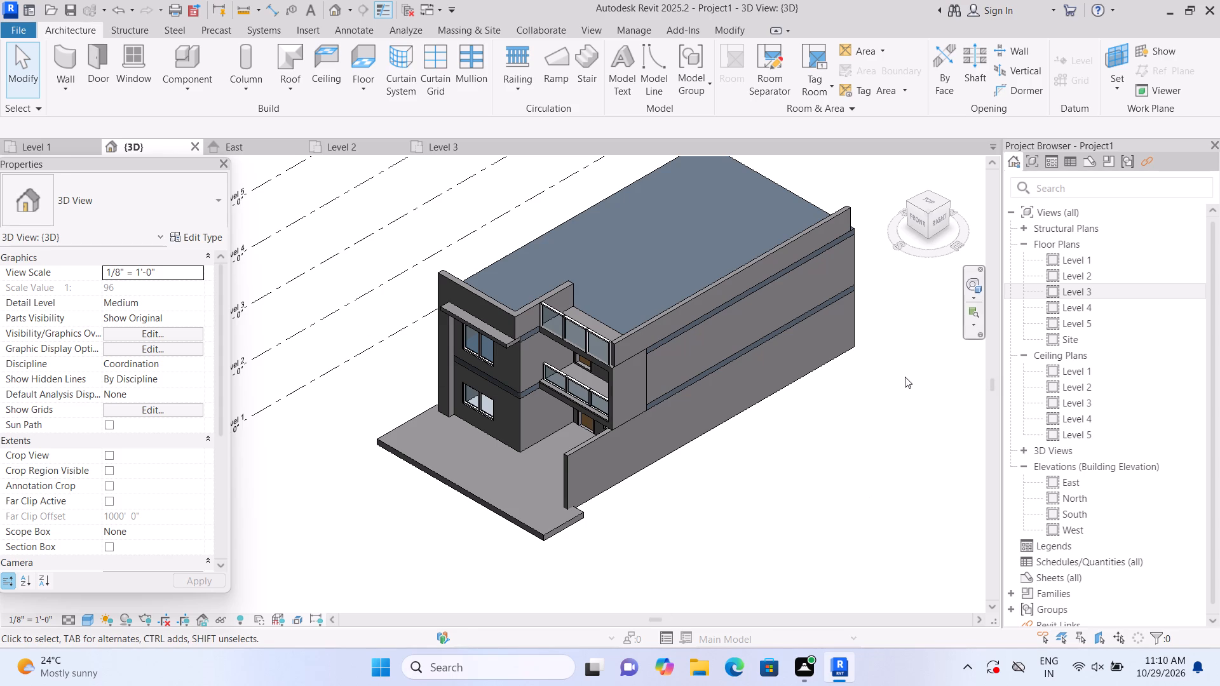
pyautogui.tripleClick(1056, 292)
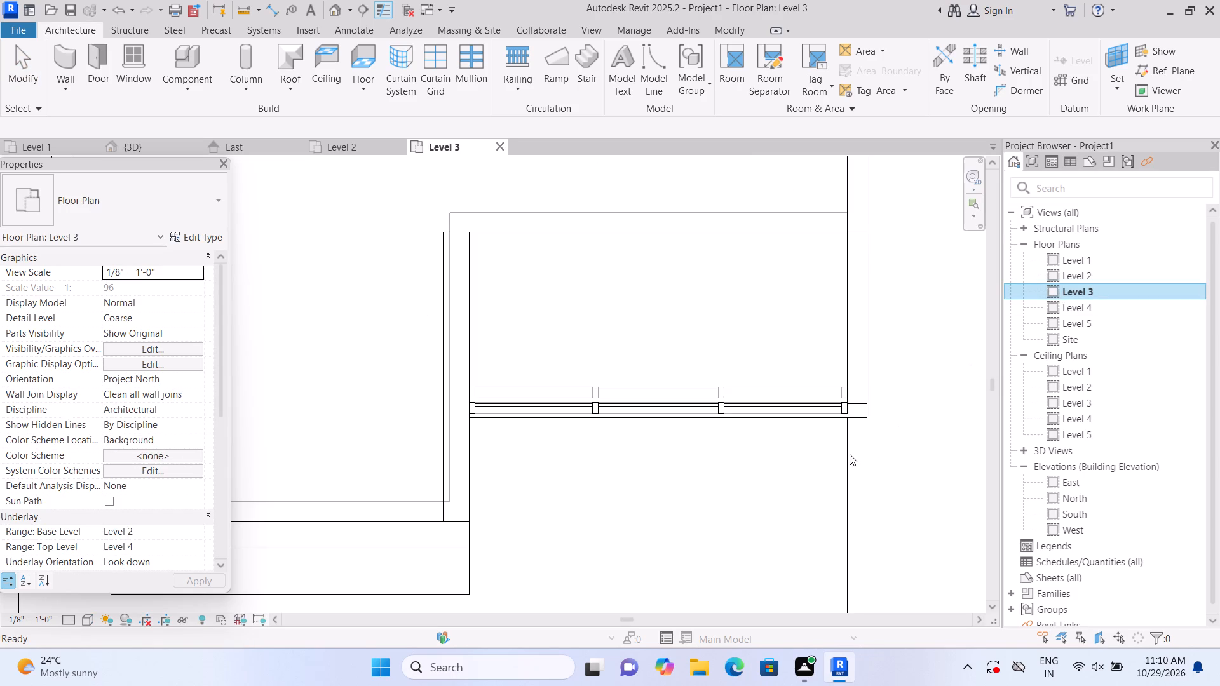
pyautogui.moveTo(785, 503); pyautogui.dragTo(739, 558, button='middle')
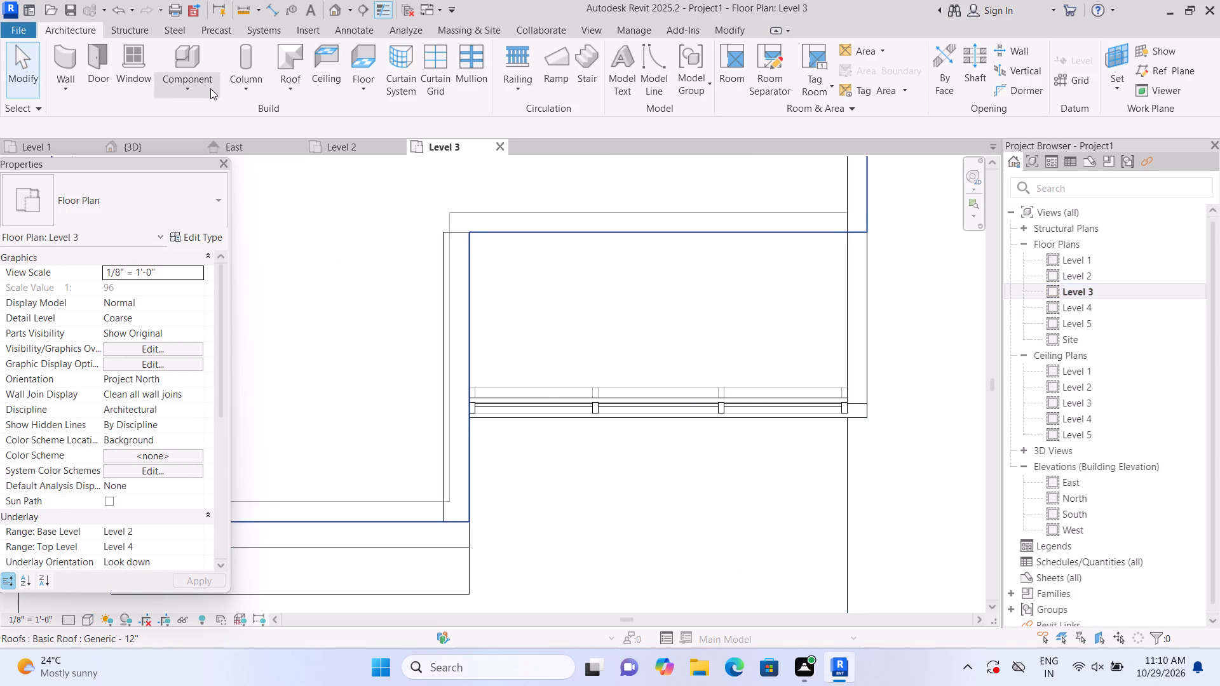
pyautogui.click(71, 57)
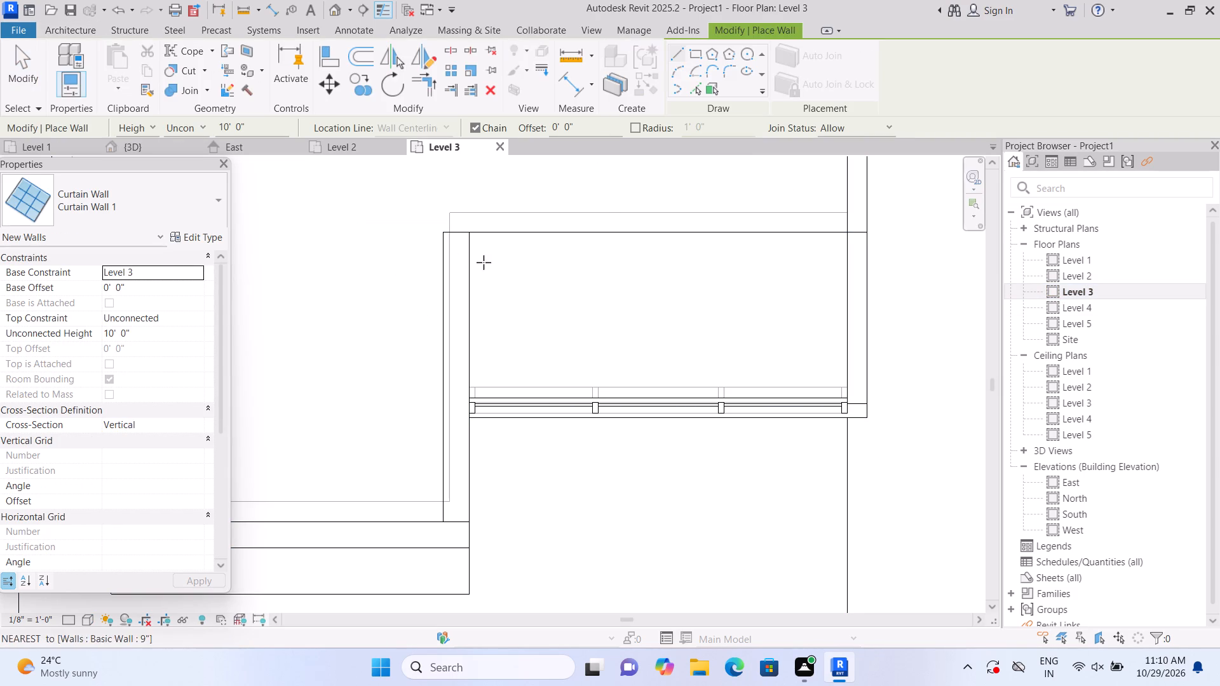
pyautogui.click(466, 231)
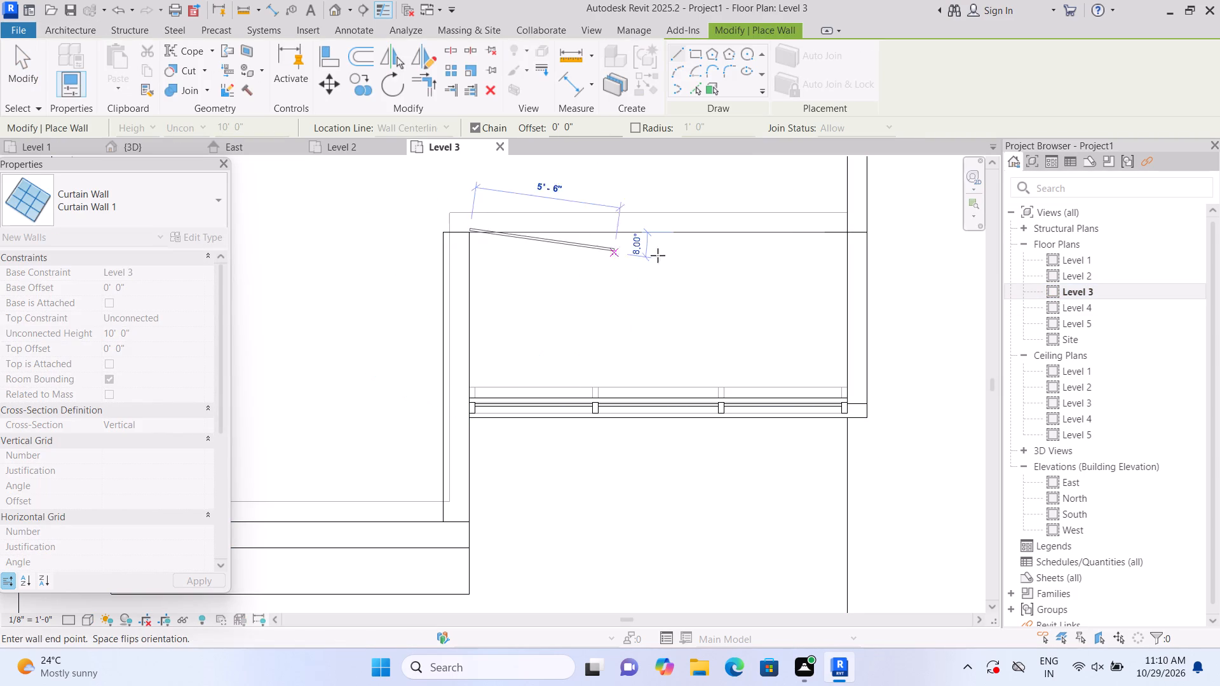
pyautogui.click(846, 238)
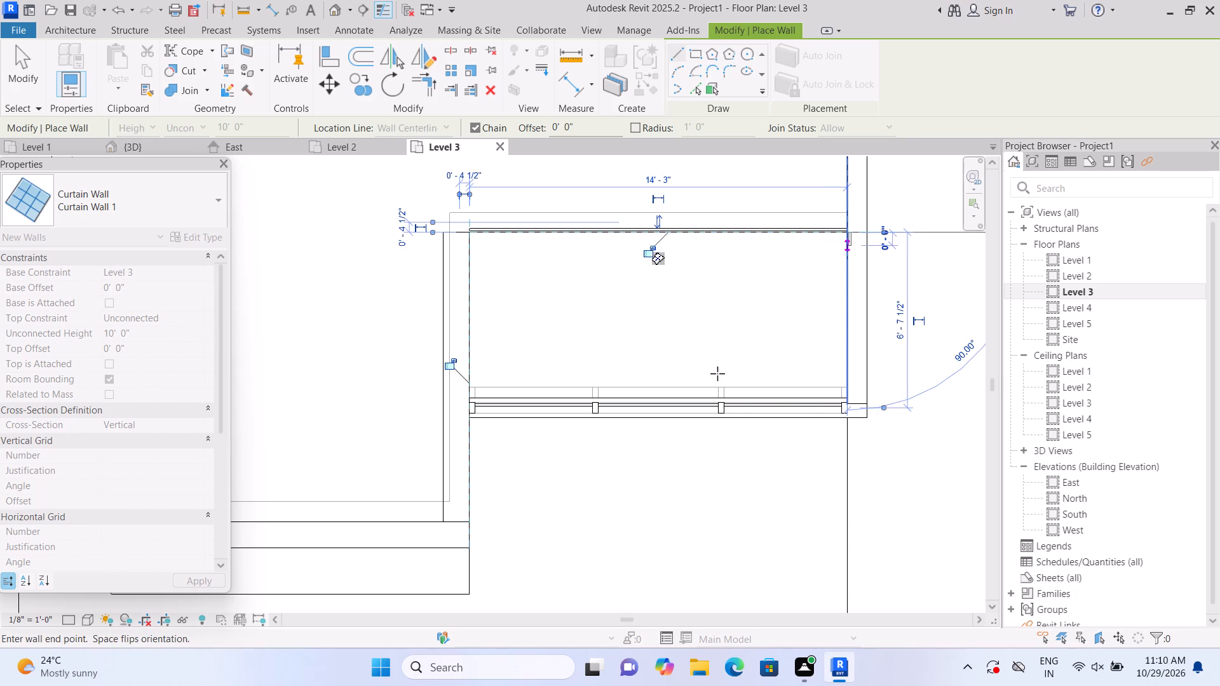
pyautogui.press('Escape')
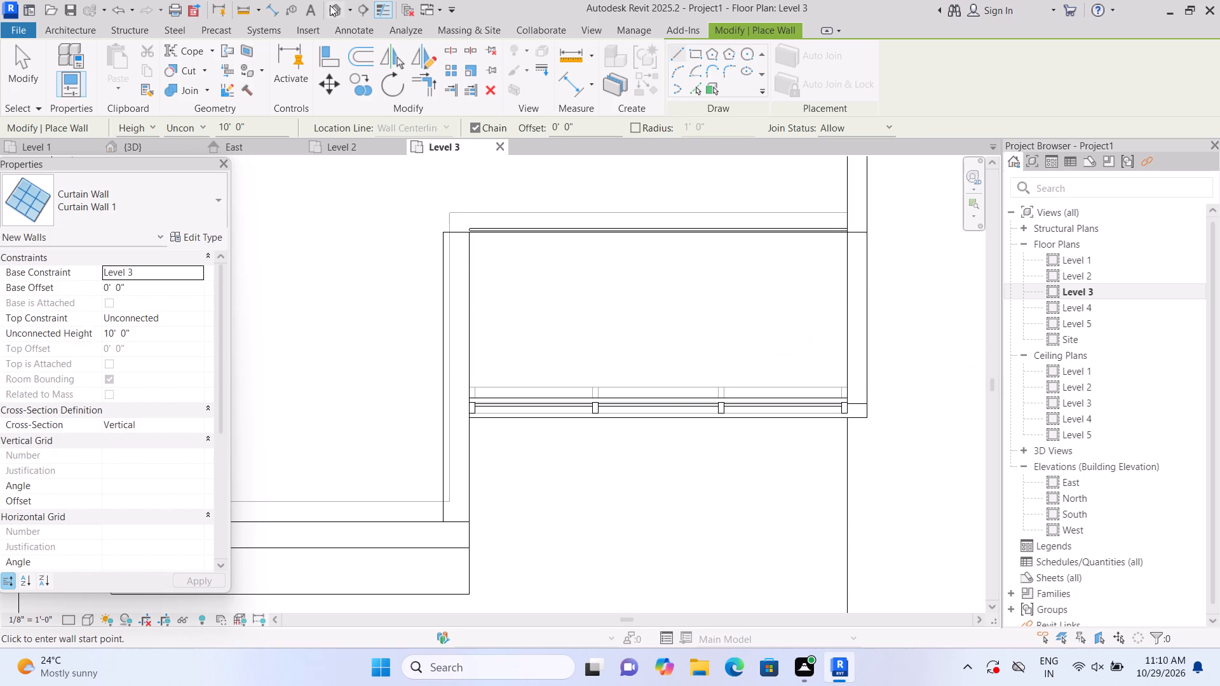
pyautogui.click(330, 5)
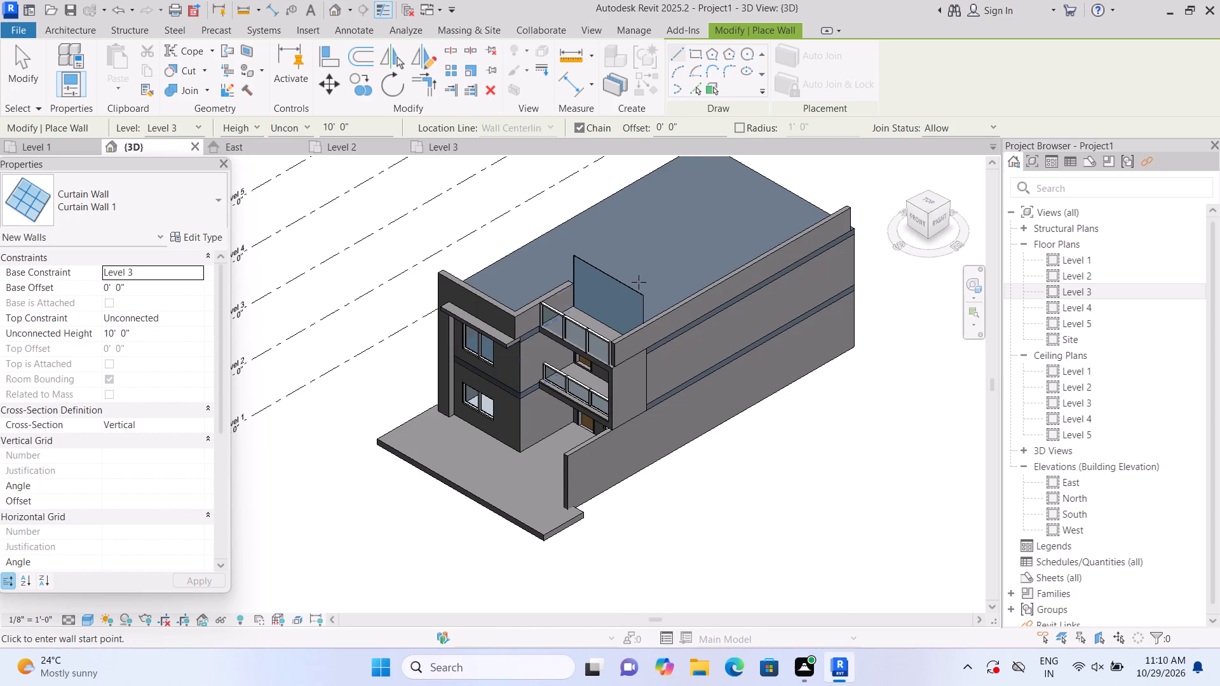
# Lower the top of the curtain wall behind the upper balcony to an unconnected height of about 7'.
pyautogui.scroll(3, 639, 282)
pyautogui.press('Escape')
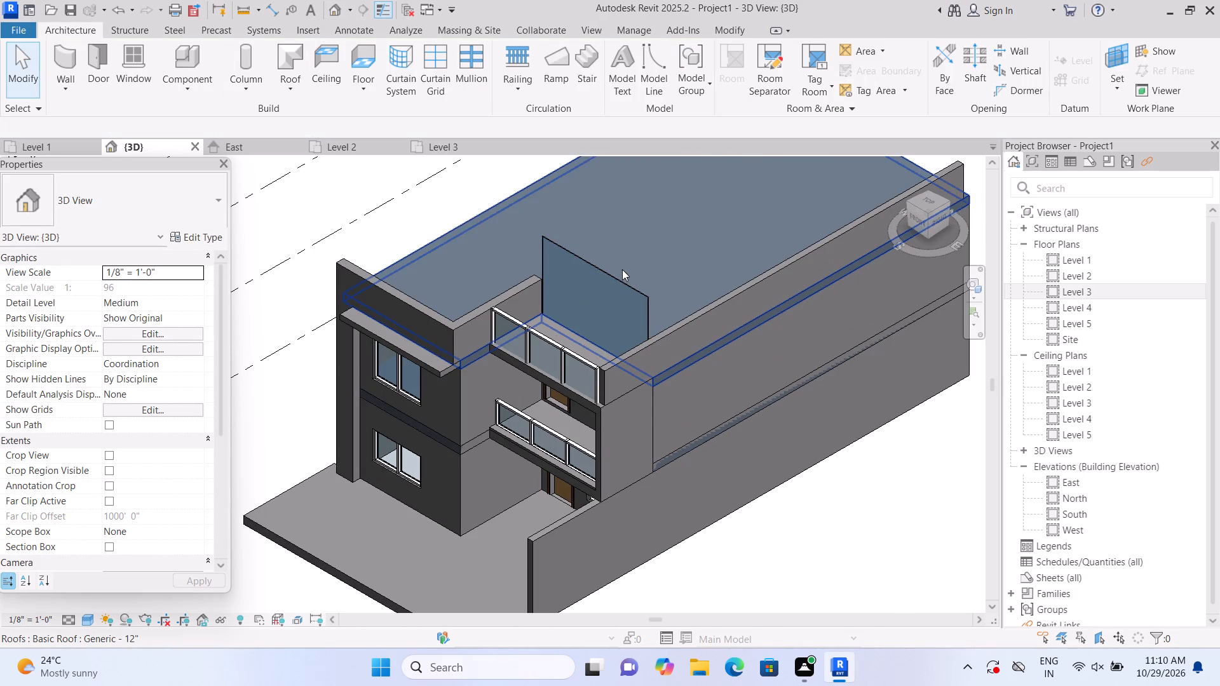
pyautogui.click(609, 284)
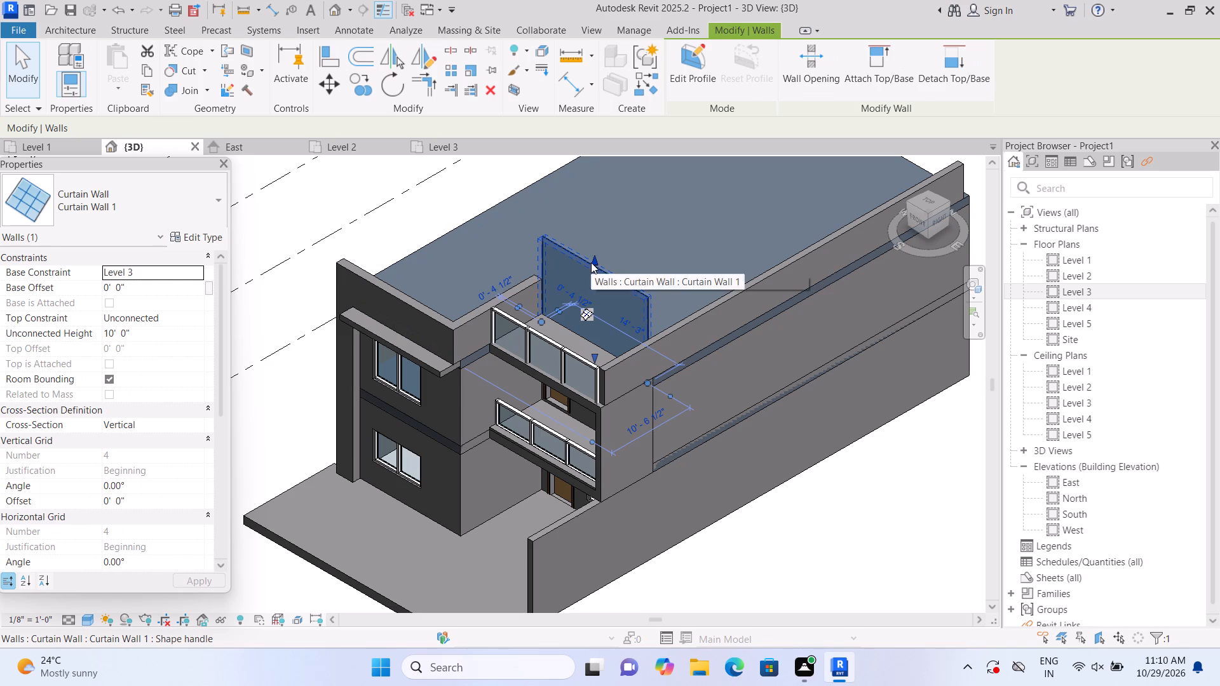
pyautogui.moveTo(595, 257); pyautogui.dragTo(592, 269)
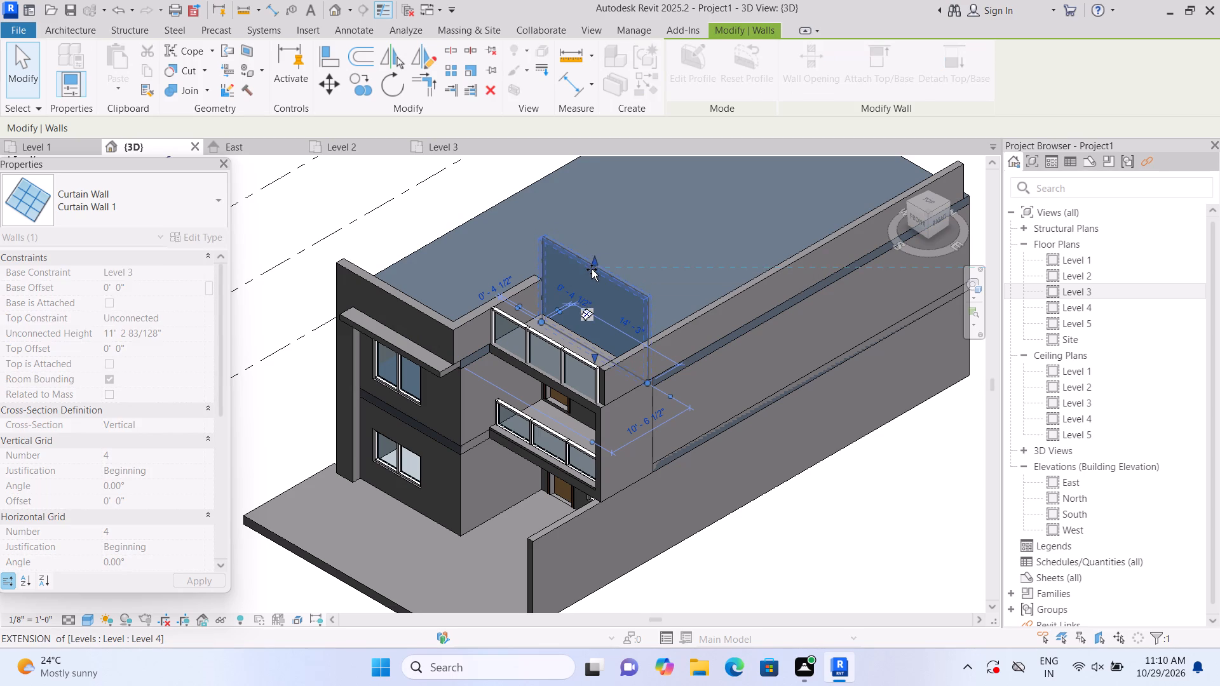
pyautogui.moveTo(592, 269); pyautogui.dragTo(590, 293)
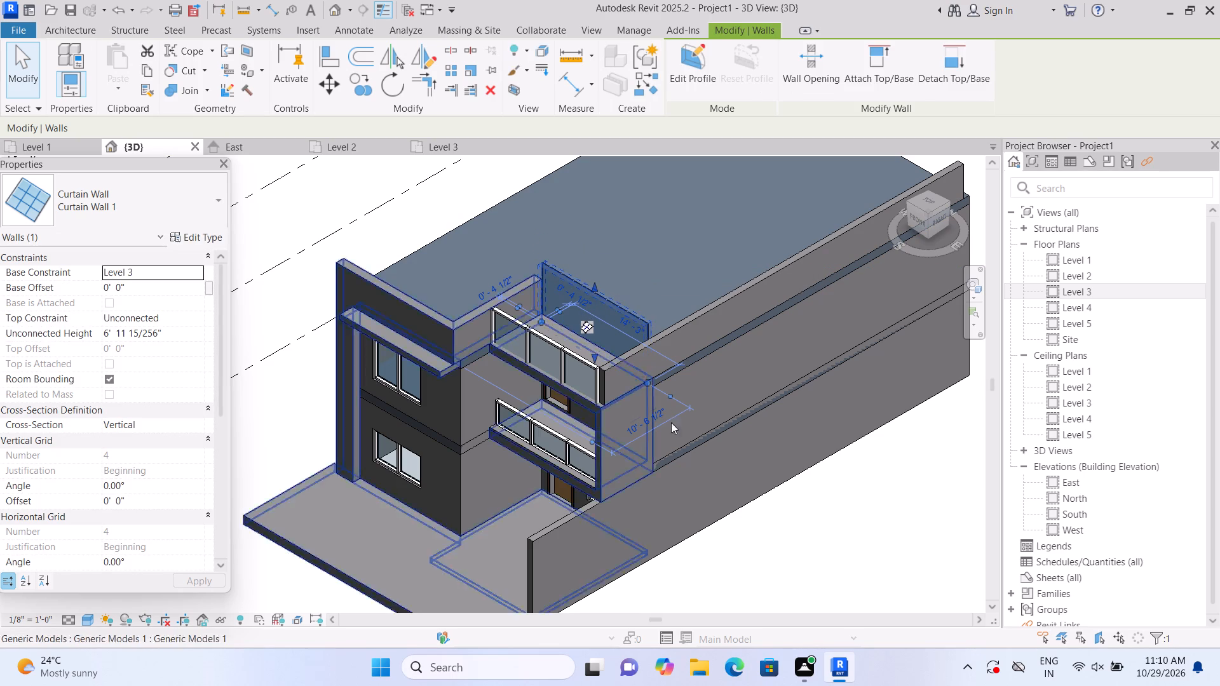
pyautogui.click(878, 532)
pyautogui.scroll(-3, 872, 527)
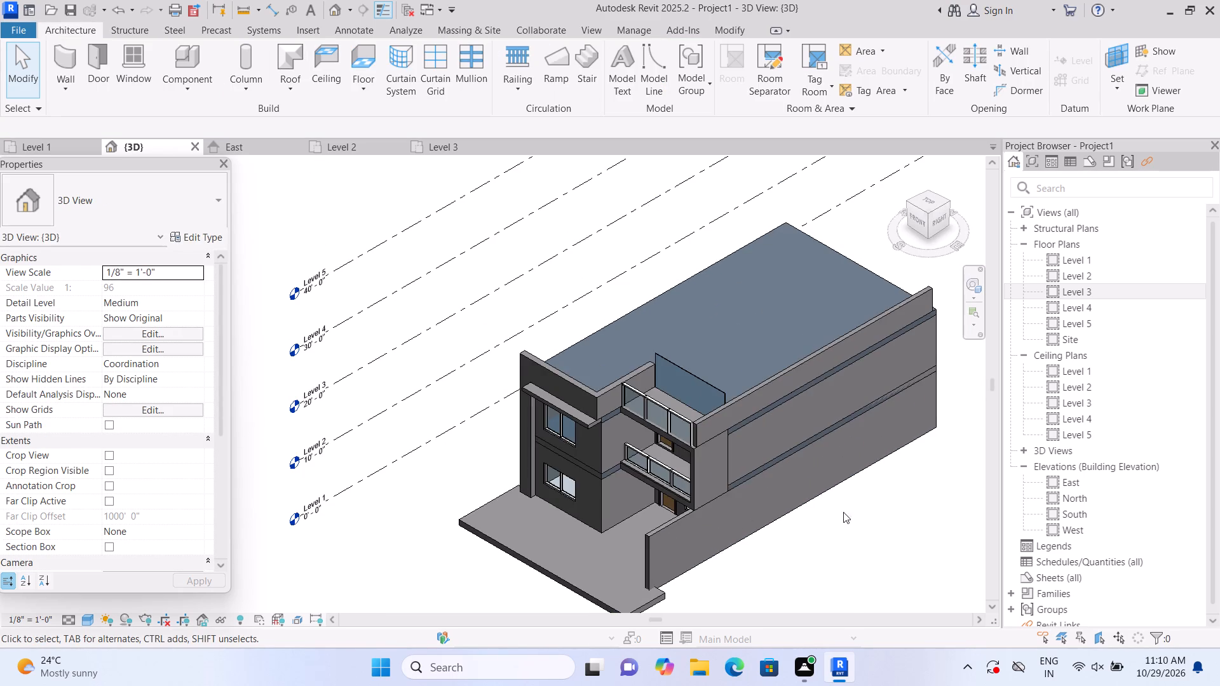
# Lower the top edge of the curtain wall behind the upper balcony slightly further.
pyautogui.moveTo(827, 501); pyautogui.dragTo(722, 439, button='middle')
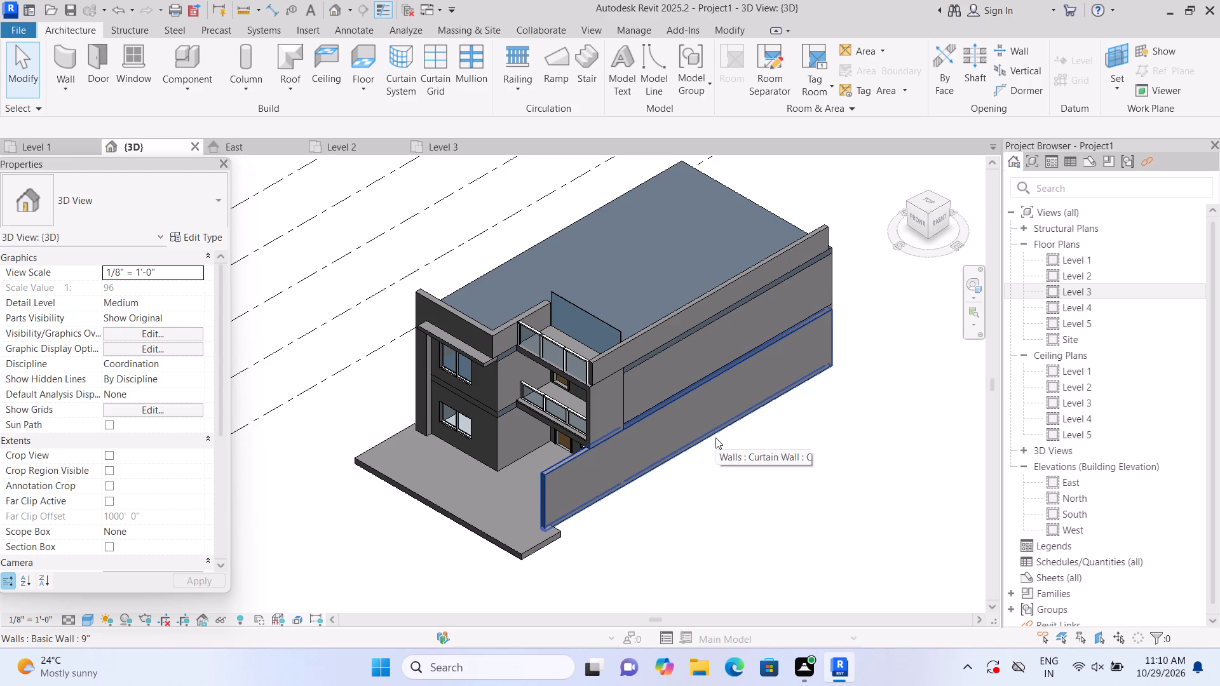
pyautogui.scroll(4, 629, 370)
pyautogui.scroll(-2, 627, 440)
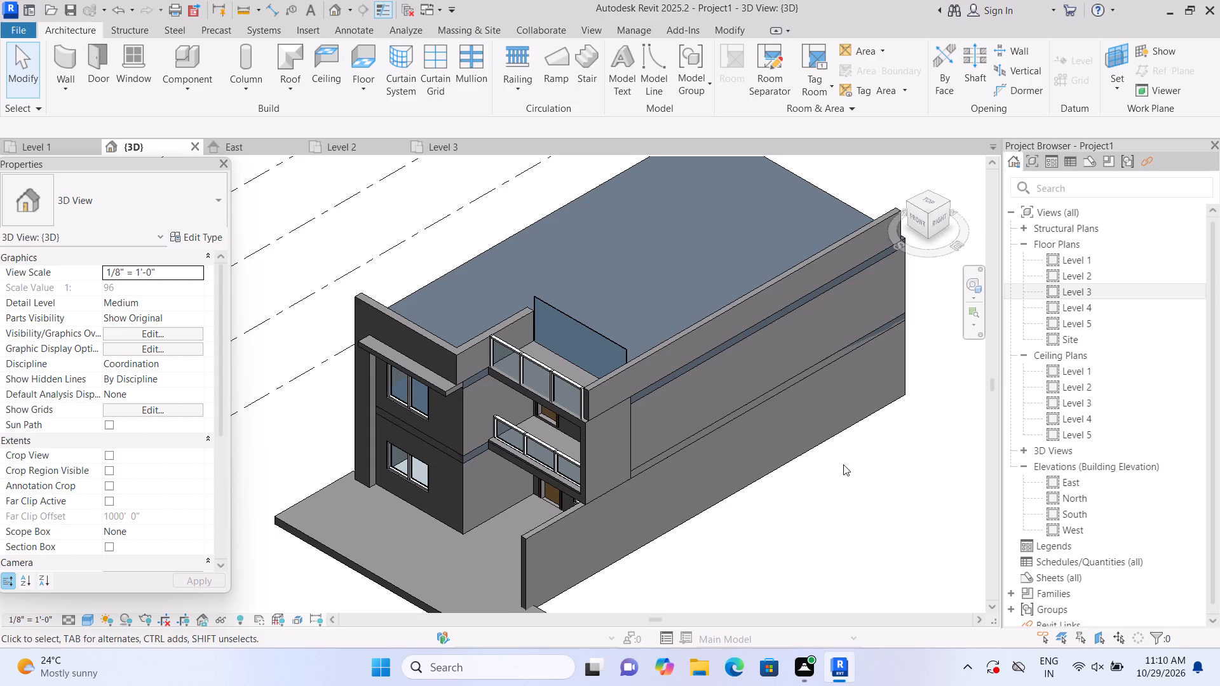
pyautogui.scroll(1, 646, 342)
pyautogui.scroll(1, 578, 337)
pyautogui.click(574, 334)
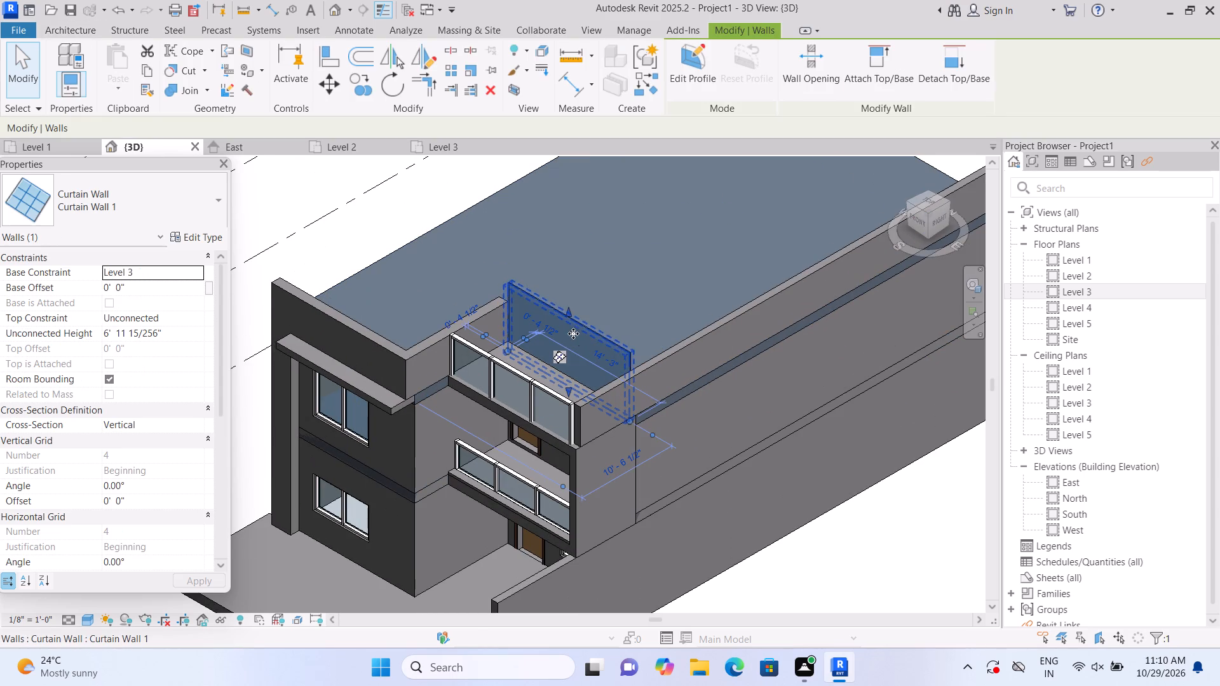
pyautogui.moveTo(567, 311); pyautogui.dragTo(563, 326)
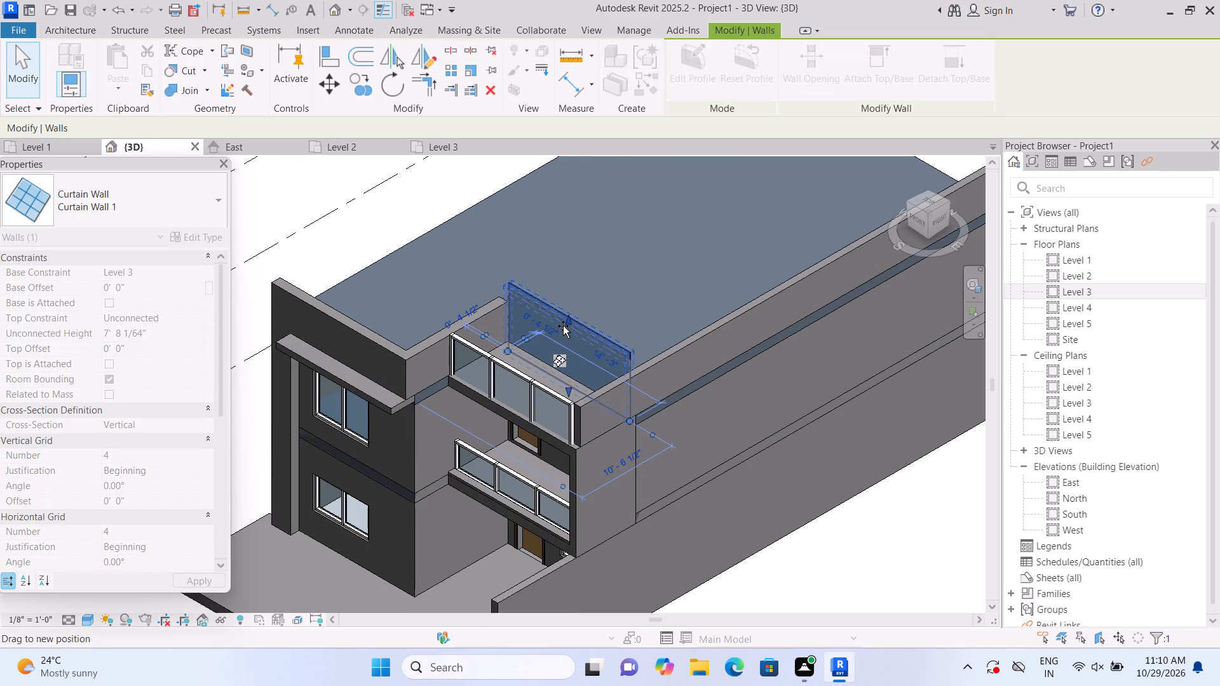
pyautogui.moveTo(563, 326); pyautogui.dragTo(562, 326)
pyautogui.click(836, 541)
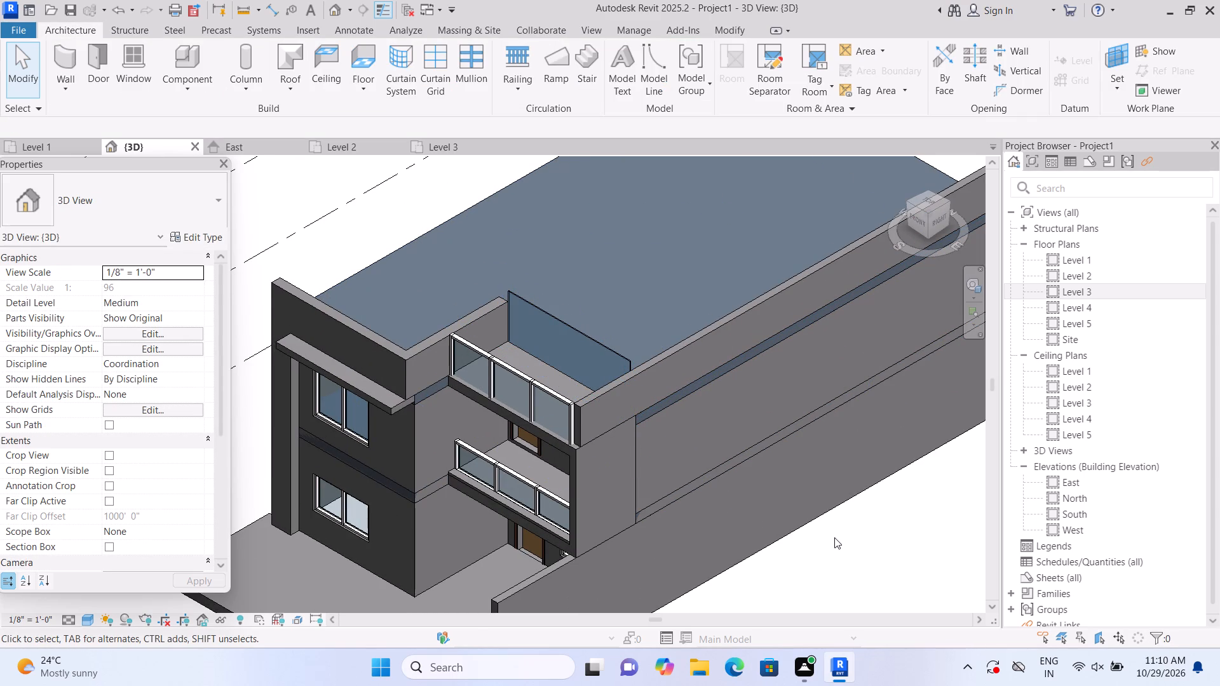
# Delete the curtain wall standing on the main roof's recessed edge behind the upper balcony.
pyautogui.scroll(1, 794, 520)
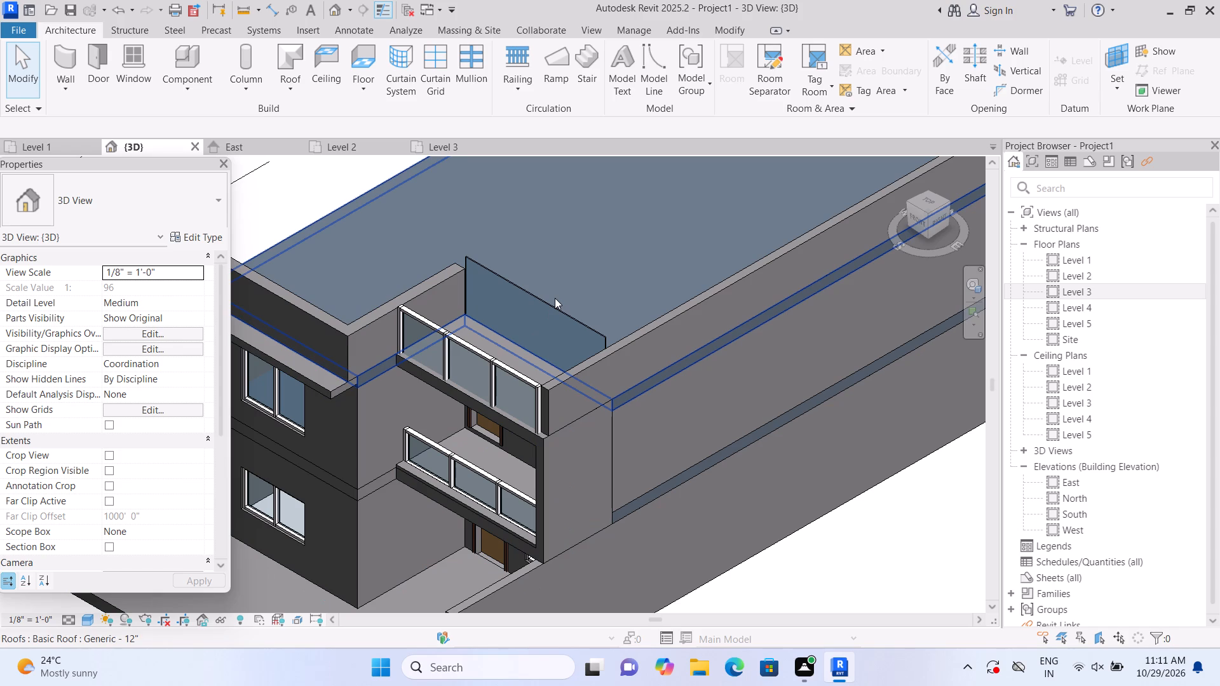
pyautogui.moveTo(826, 560); pyautogui.dragTo(868, 587, button='middle')
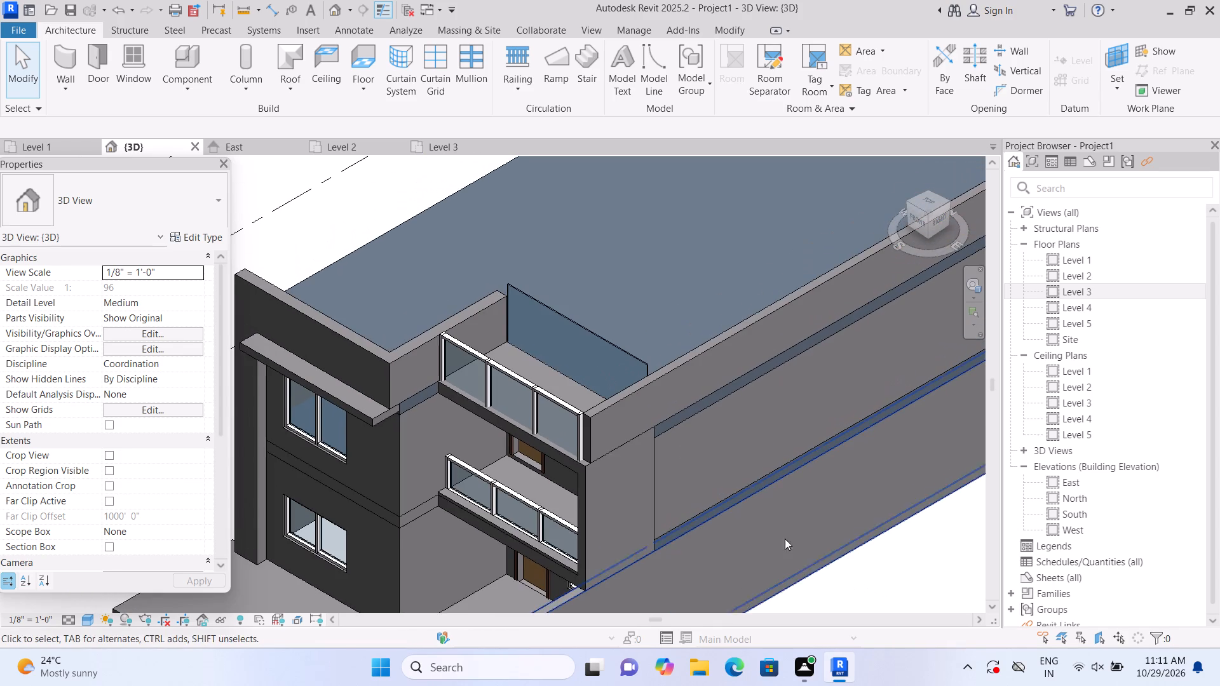
pyautogui.scroll(-3, 628, 358)
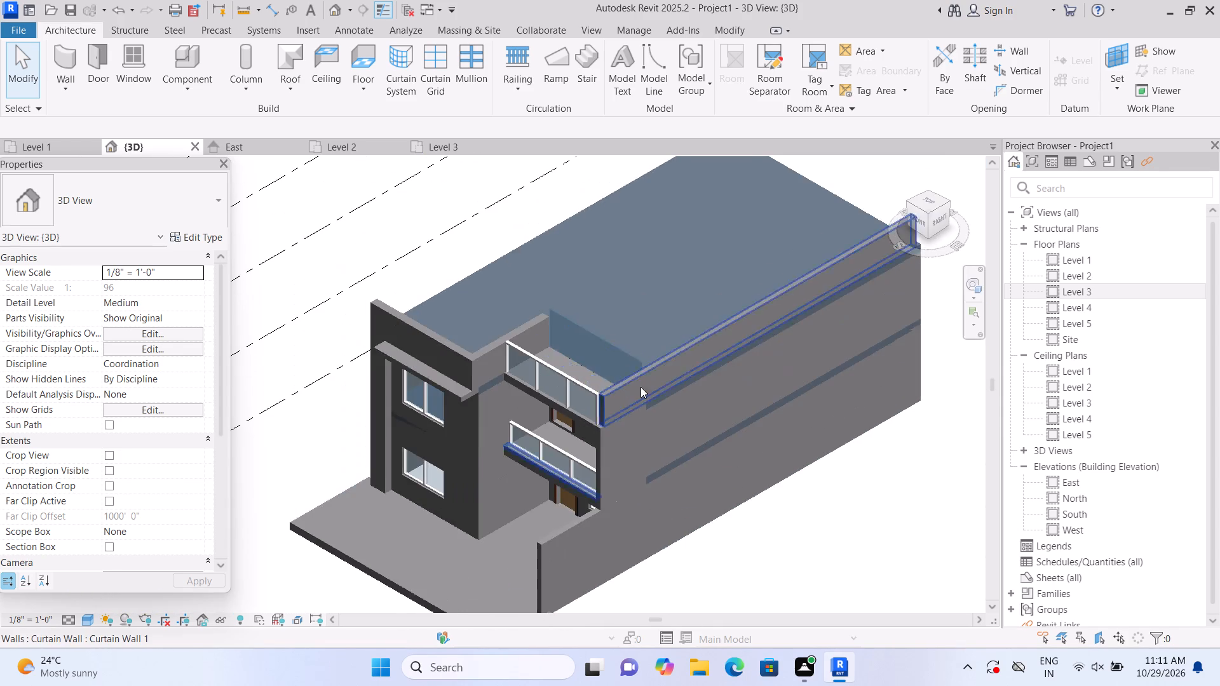
pyautogui.scroll(2, 642, 447)
pyautogui.scroll(1, 599, 338)
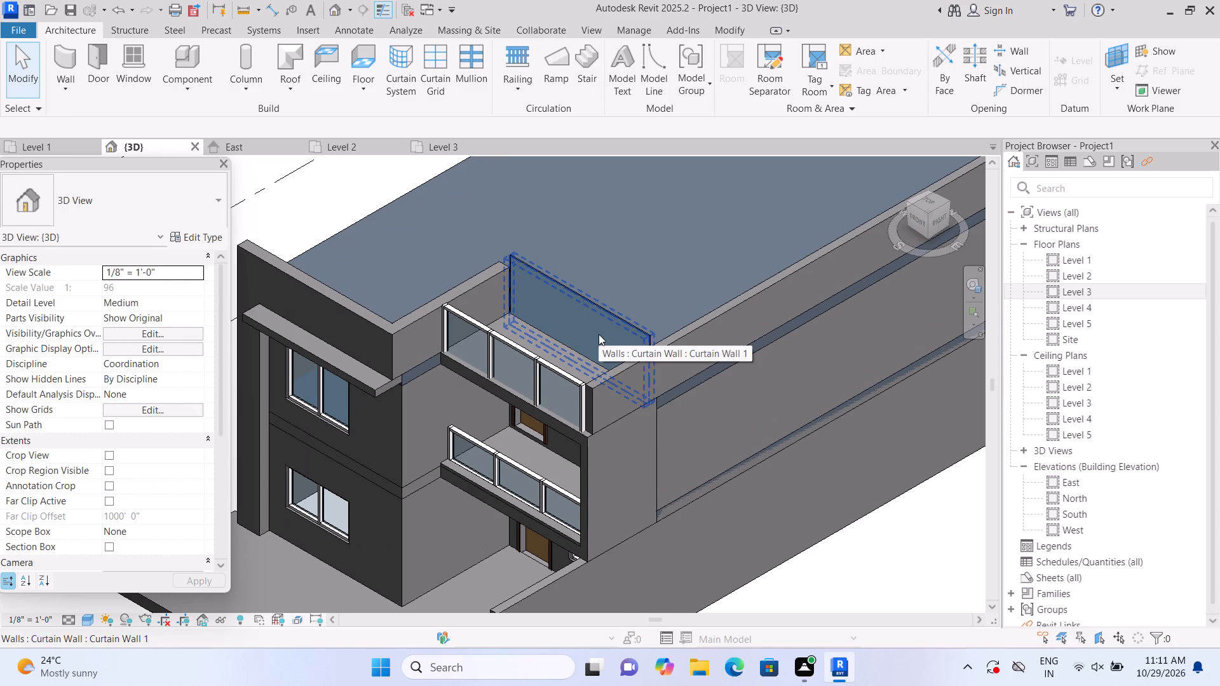
pyautogui.click(599, 334)
pyautogui.press('Delete')
# Examine the house's front facade, balconies and roof parapets from the 3D home view.
pyautogui.scroll(-4, 754, 495)
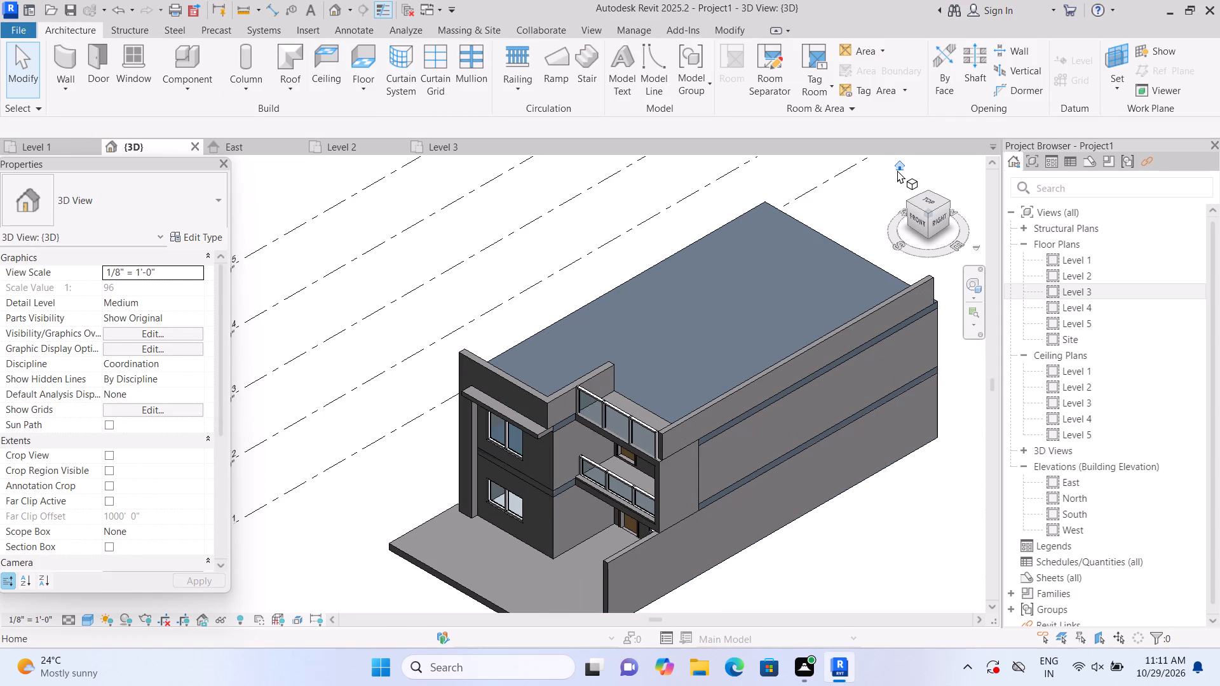
pyautogui.click(899, 168)
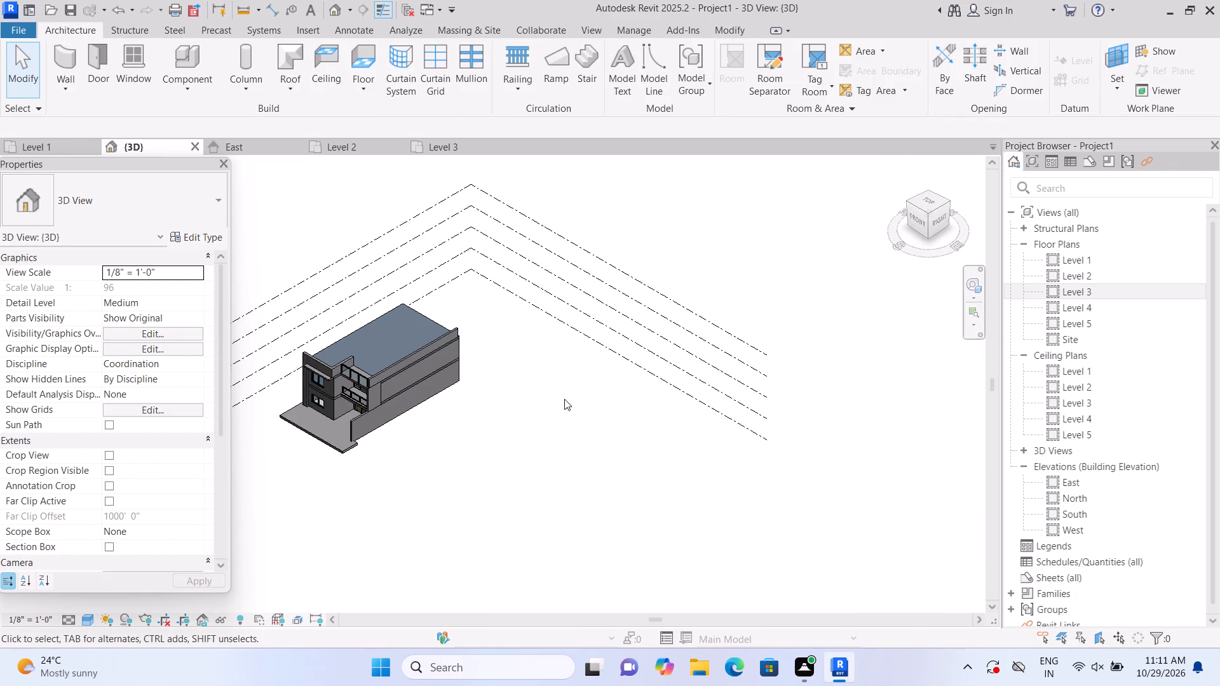
pyautogui.scroll(8, 296, 370)
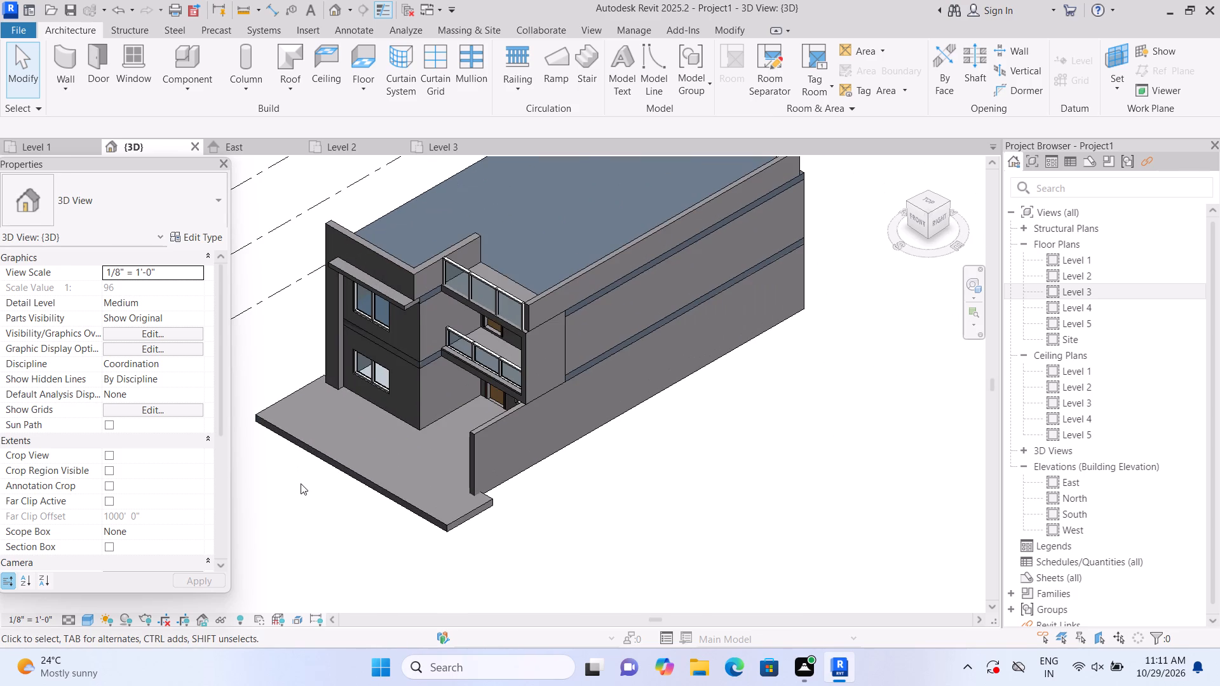
pyautogui.moveTo(311, 490); pyautogui.dragTo(368, 526, button='middle')
pyautogui.scroll(2, 368, 526)
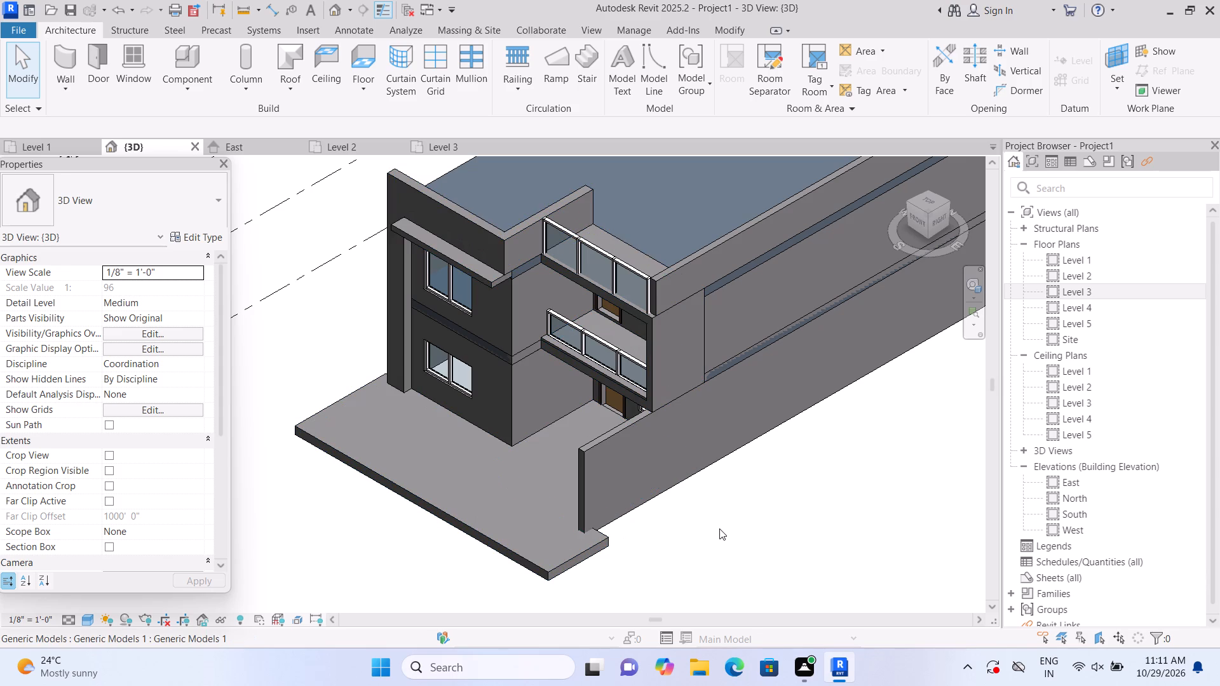
pyautogui.scroll(-1, 719, 528)
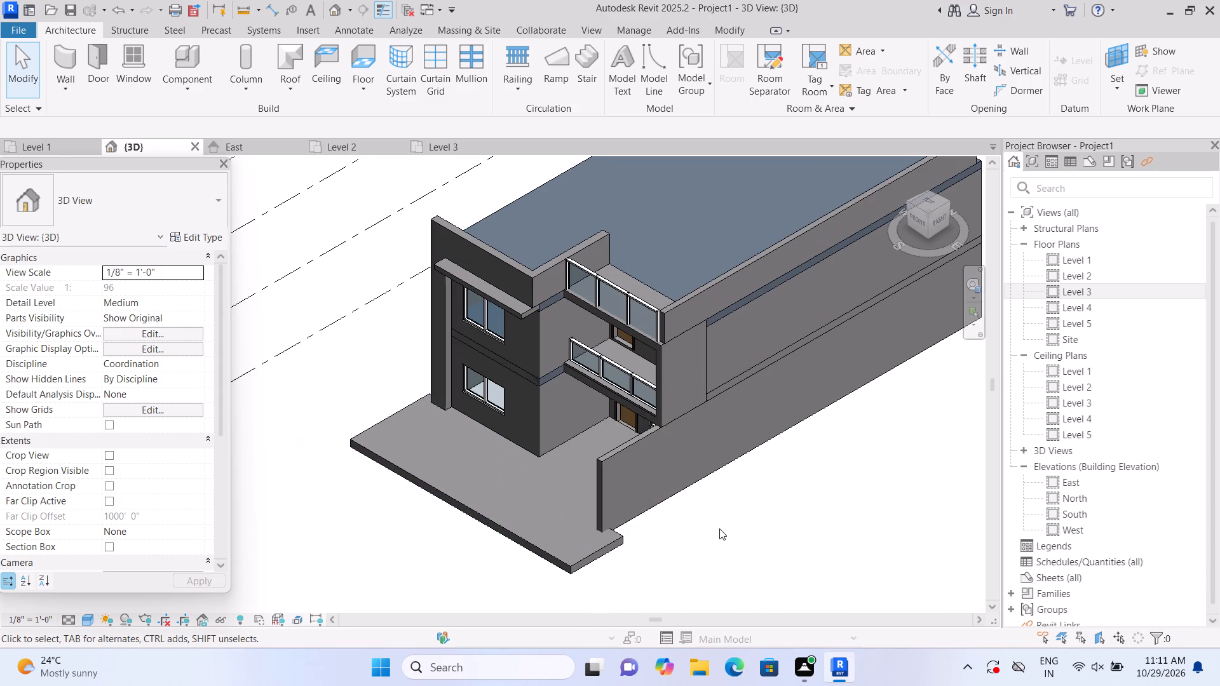
pyautogui.moveTo(723, 509); pyautogui.dragTo(671, 597, button='middle')
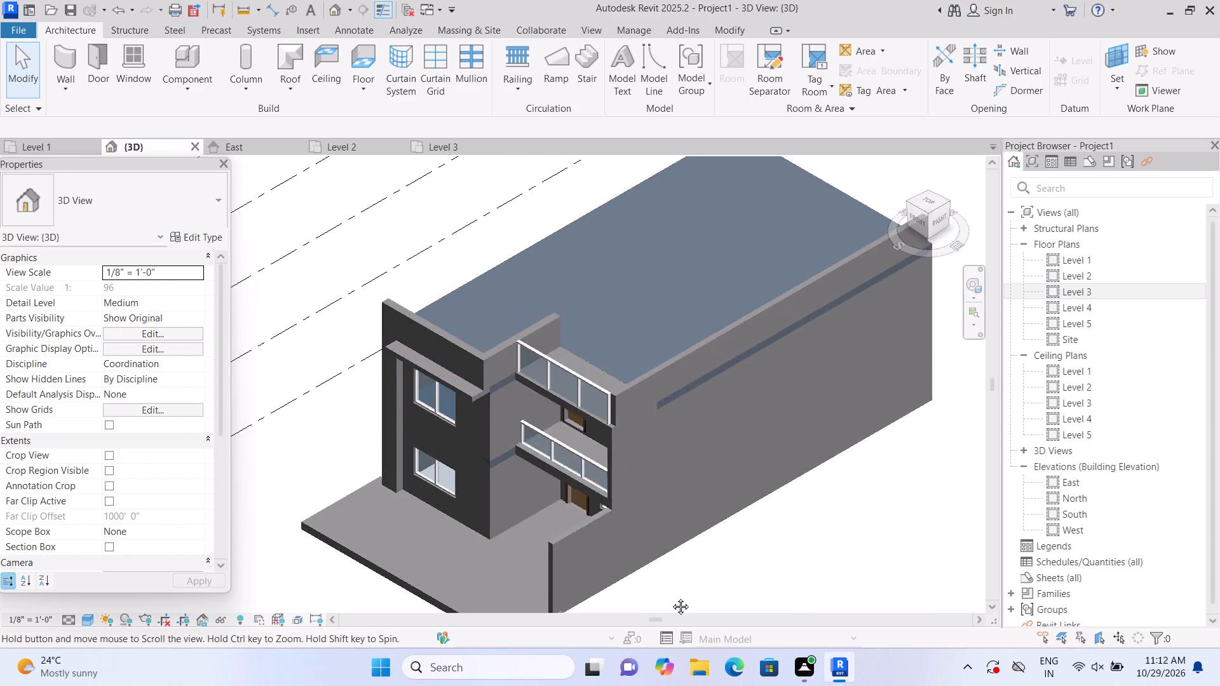
pyautogui.moveTo(671, 597); pyautogui.dragTo(669, 596, button='middle')
# Create an in-place model component in the Generic Models category, keeping the default name.
pyautogui.scroll(5, 584, 417)
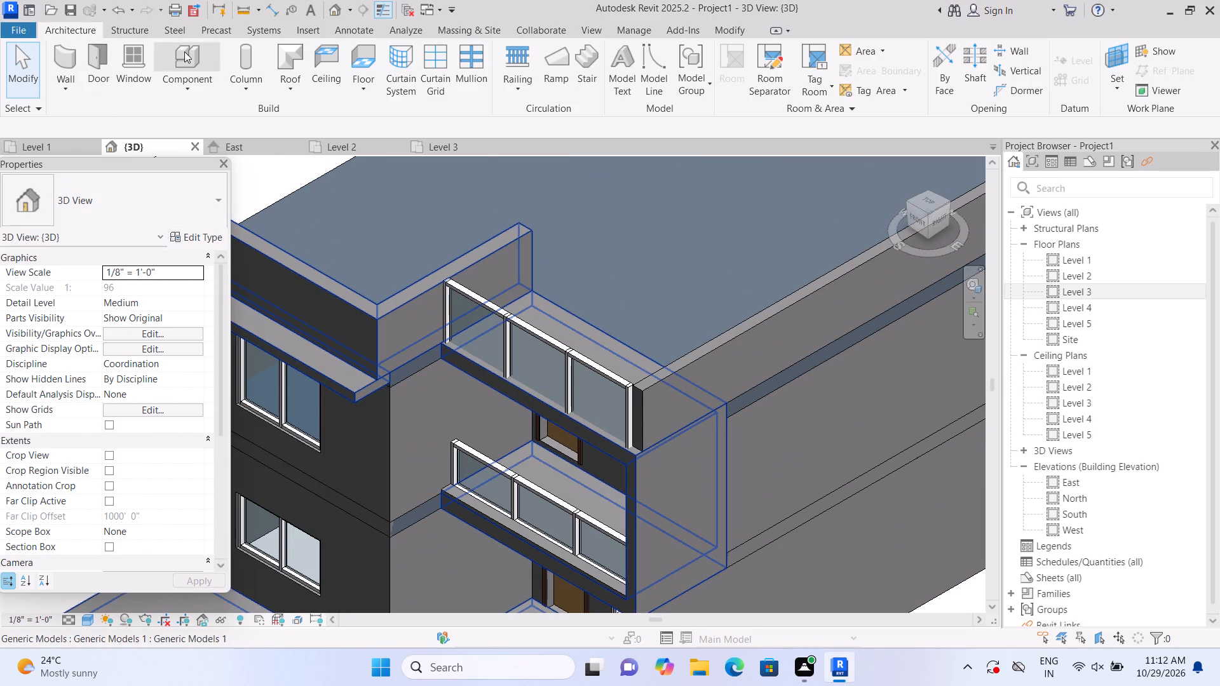
pyautogui.click(198, 87)
pyautogui.click(208, 142)
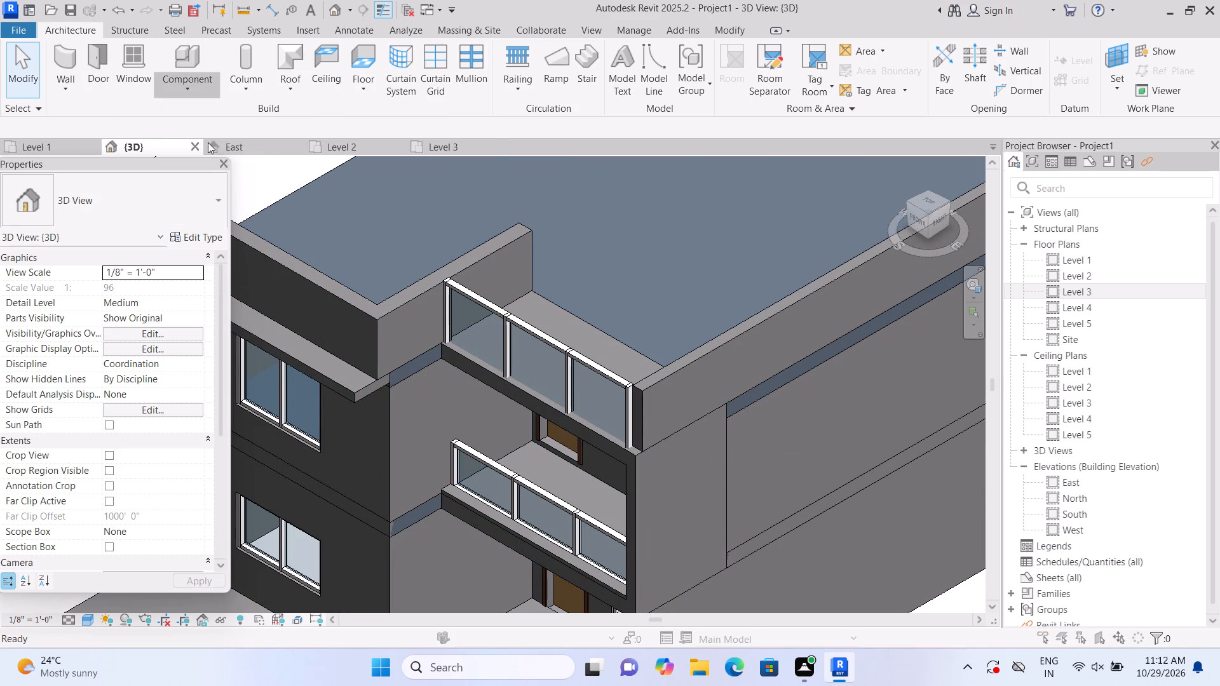
pyautogui.scroll(-1, 623, 269)
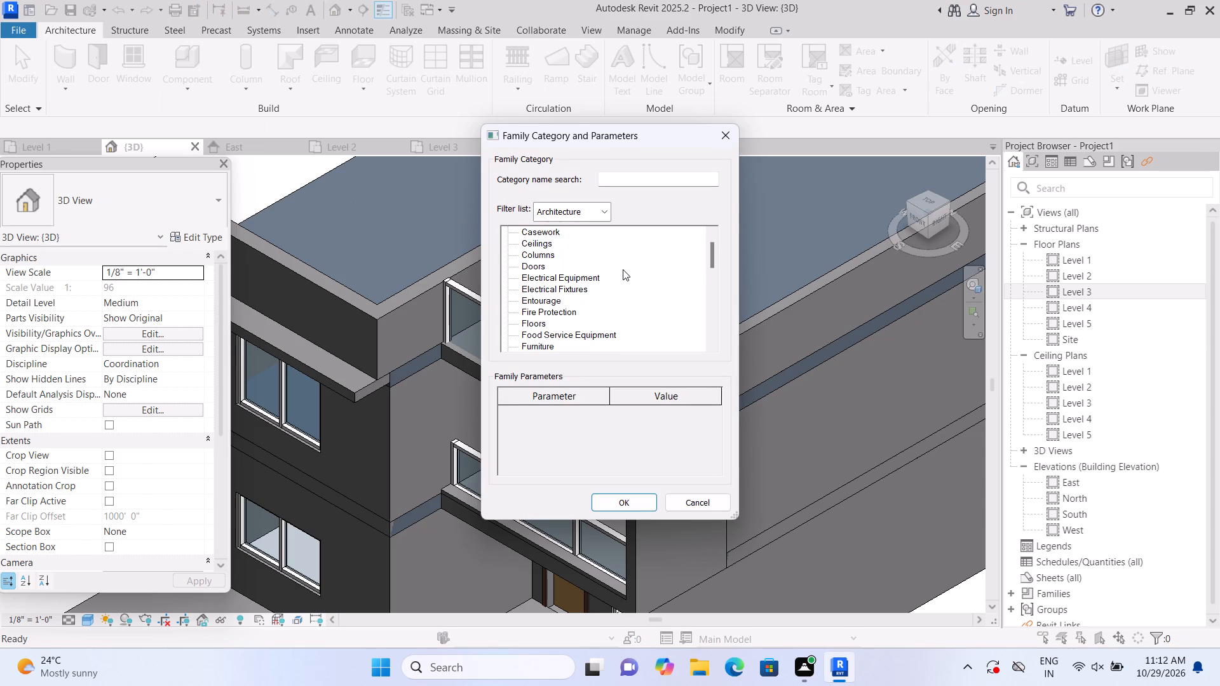
pyautogui.scroll(-5, 623, 269)
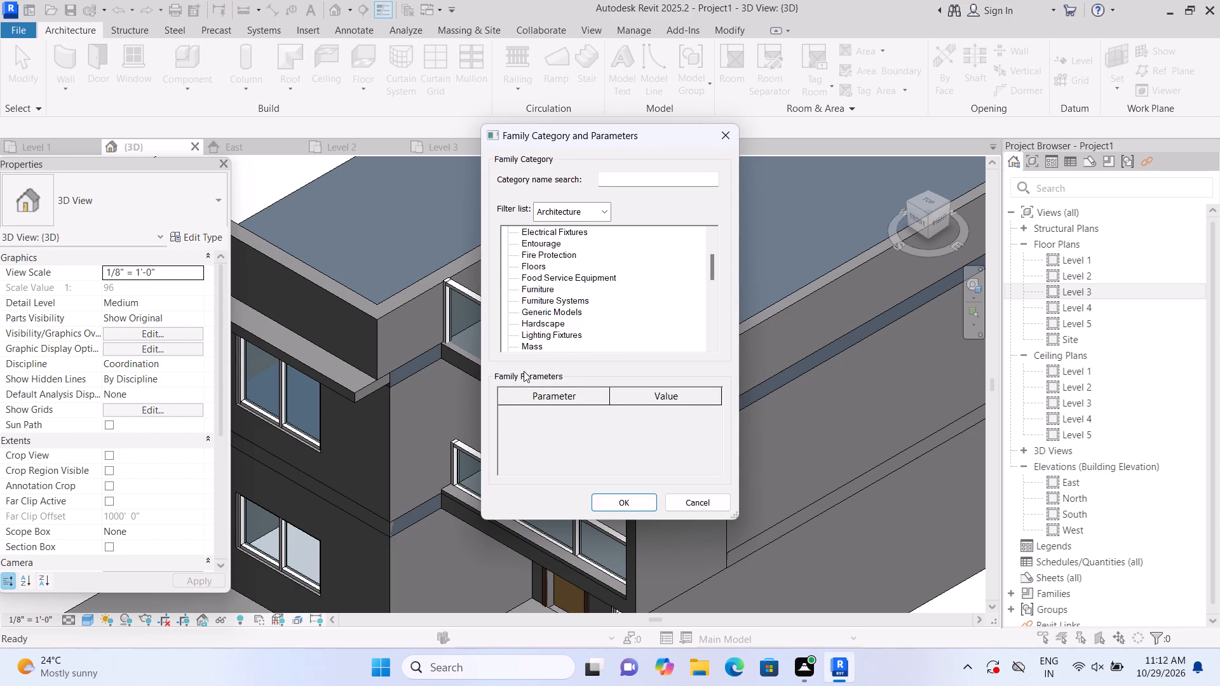
pyautogui.click(551, 309)
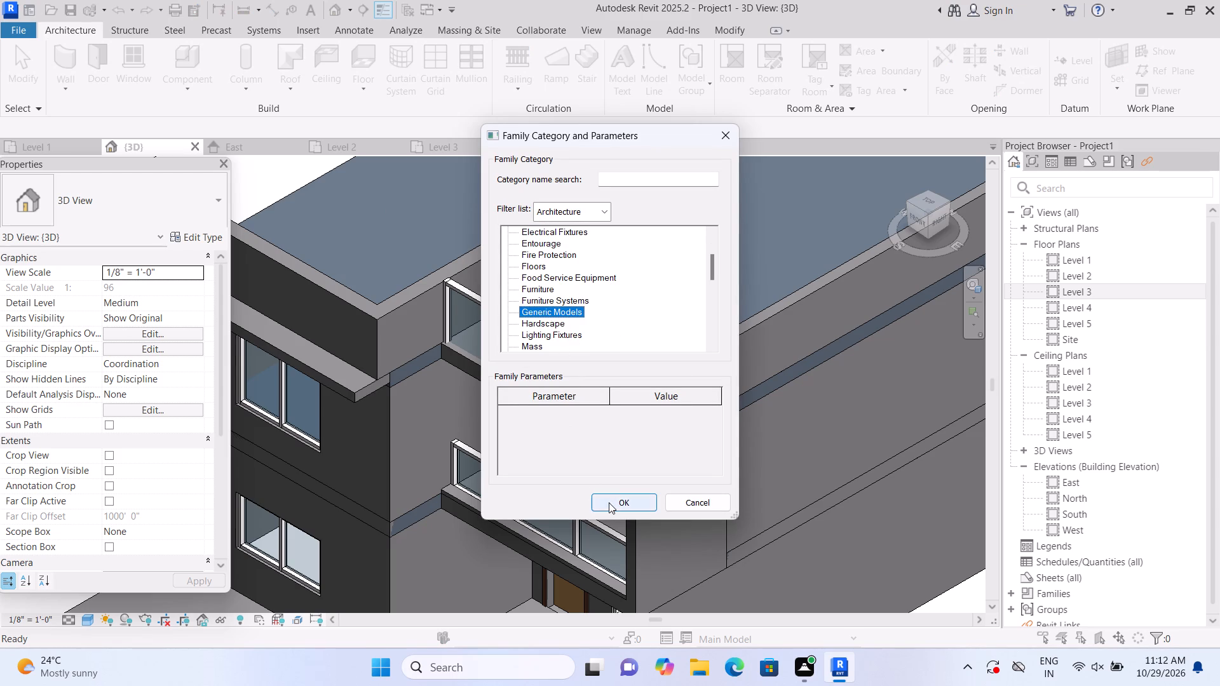
pyautogui.click(611, 502)
pyautogui.click(629, 362)
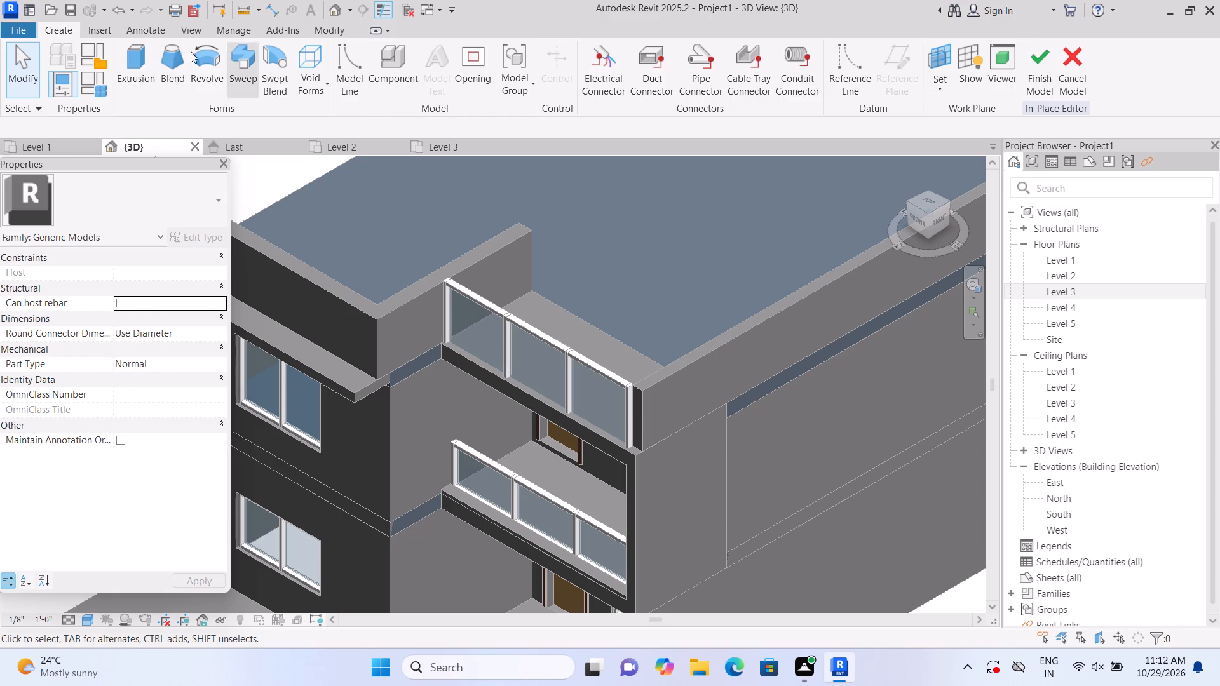
# Begin an extrusion and pick the top face of the upper balcony's front ledge as its work plane.
pyautogui.click(154, 65)
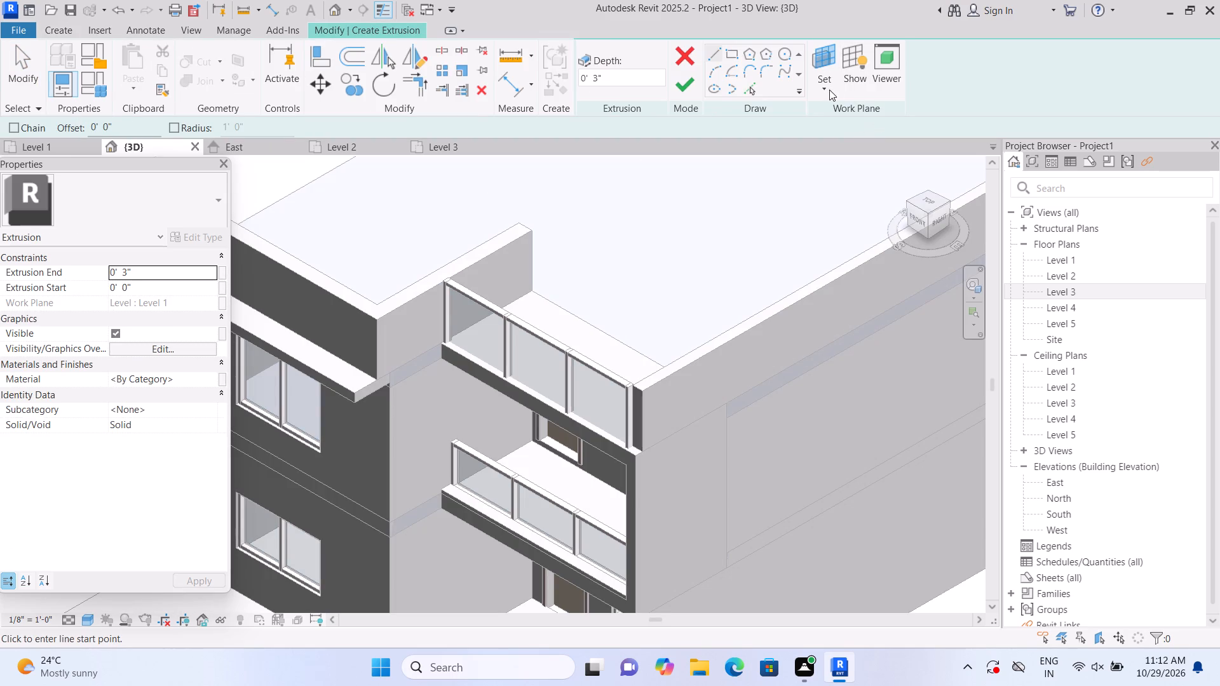
pyautogui.click(828, 88)
pyautogui.click(839, 140)
pyautogui.scroll(2, 581, 391)
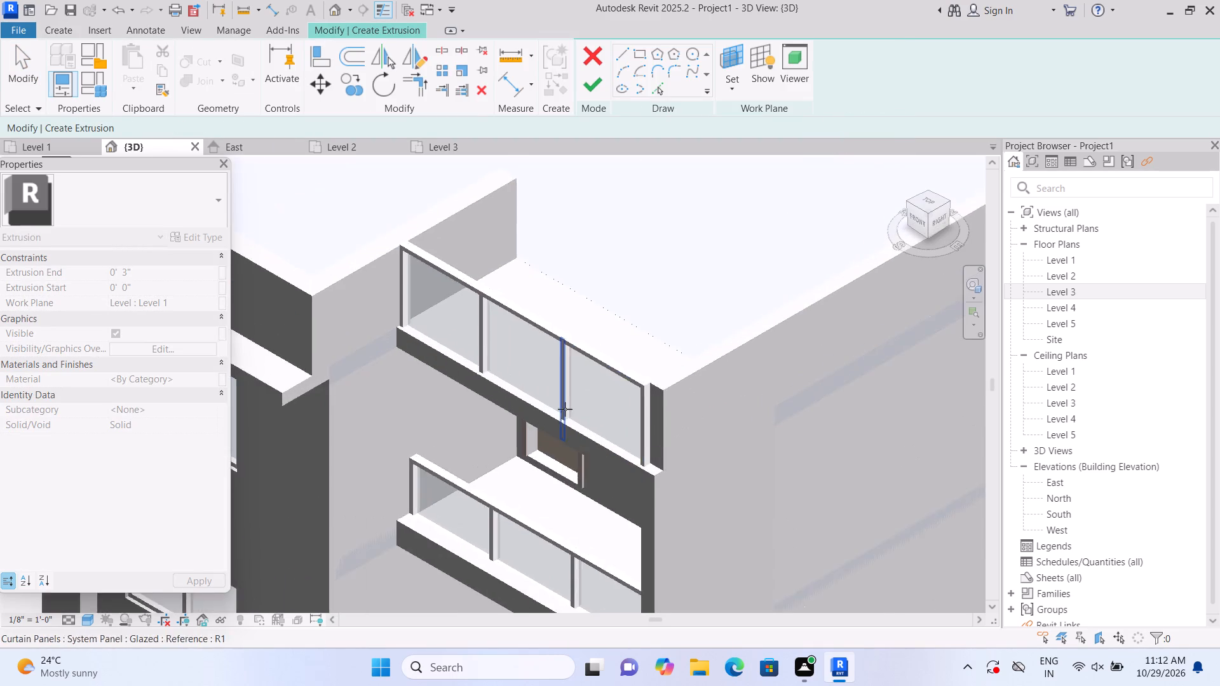
pyautogui.scroll(4, 565, 409)
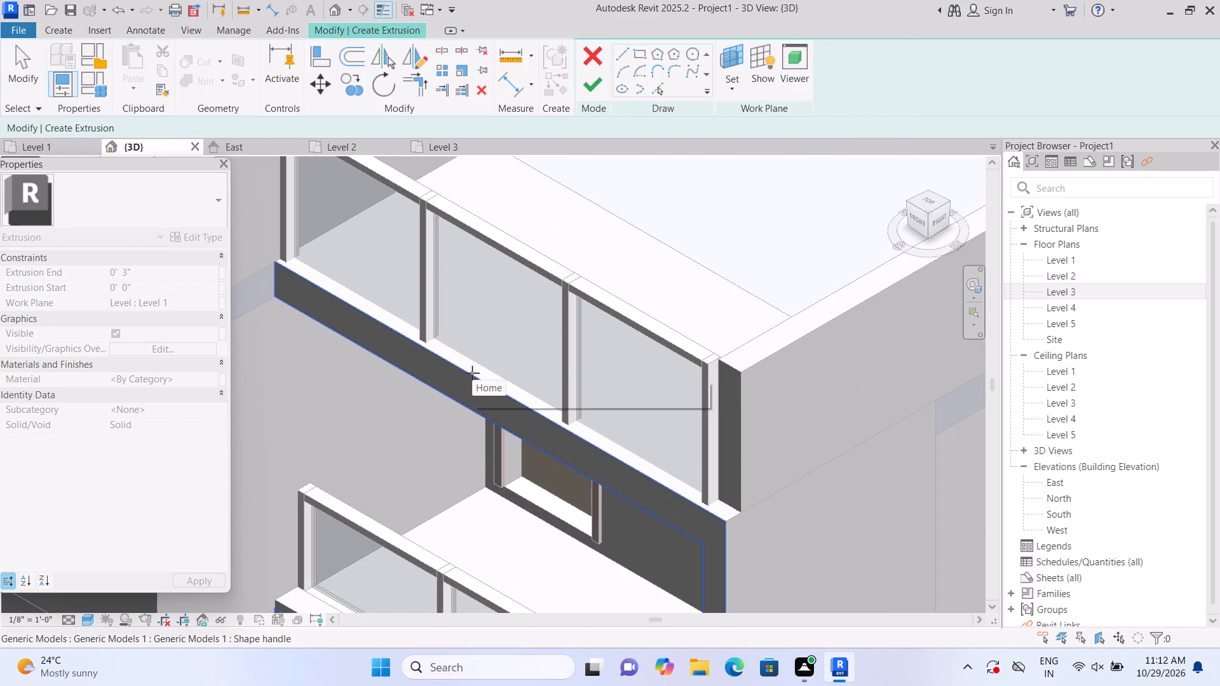
pyautogui.scroll(1, 472, 373)
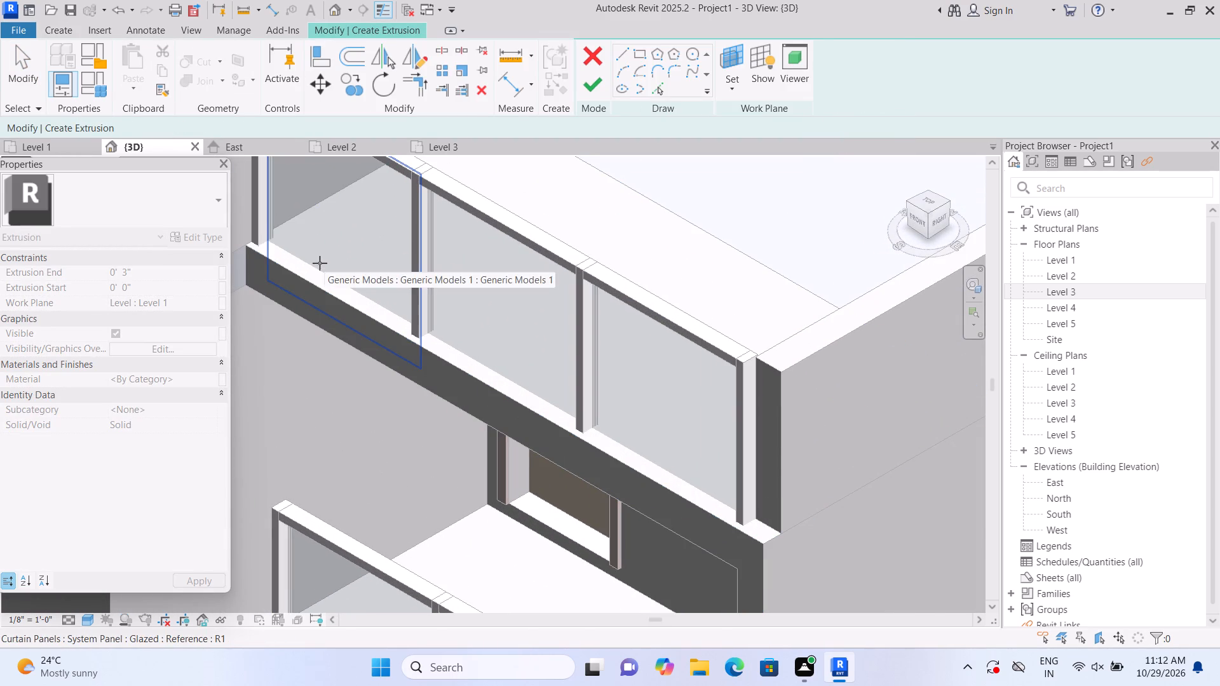
pyautogui.click(267, 247)
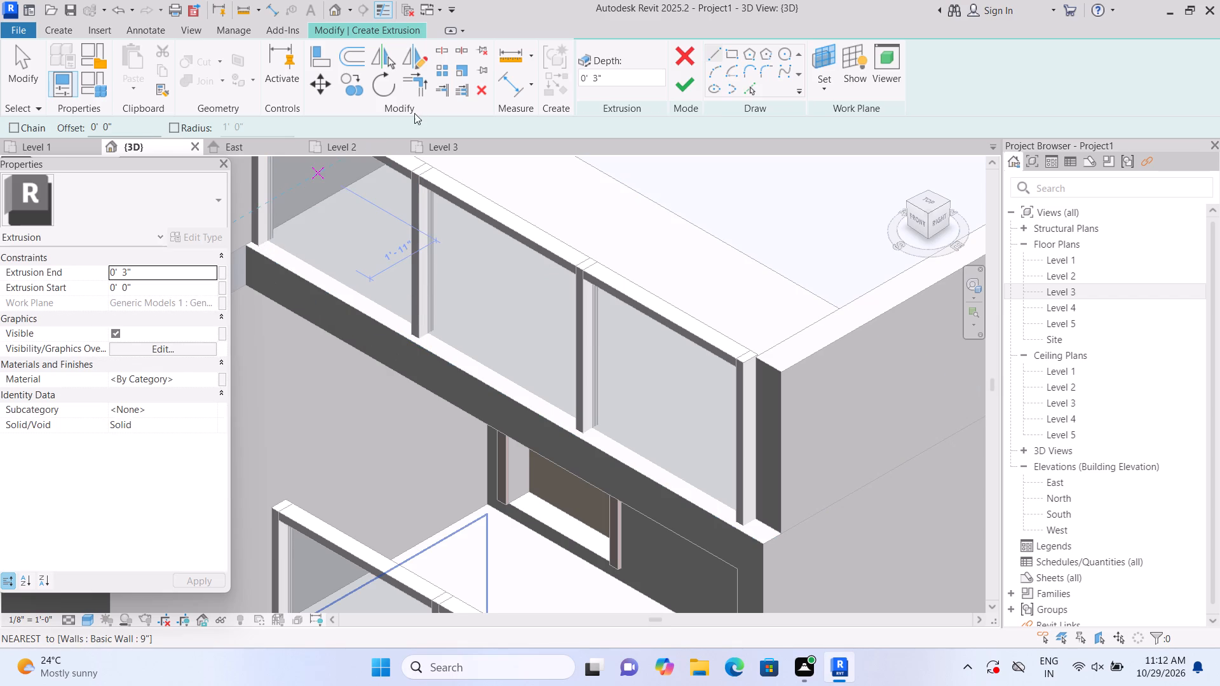
# Sketch a narrow rectangle about 15' long on the upper balcony's front ledge, running along the base of the glass railing.
pyautogui.click(730, 50)
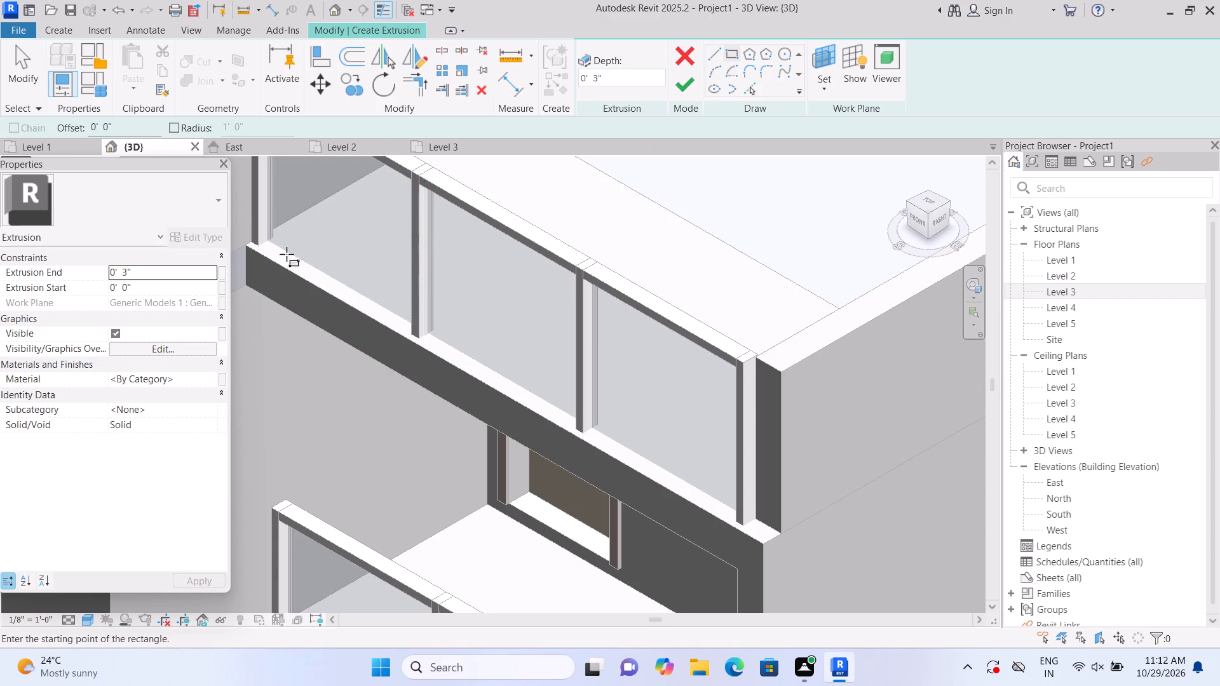
pyautogui.scroll(3, 287, 254)
pyautogui.click(239, 240)
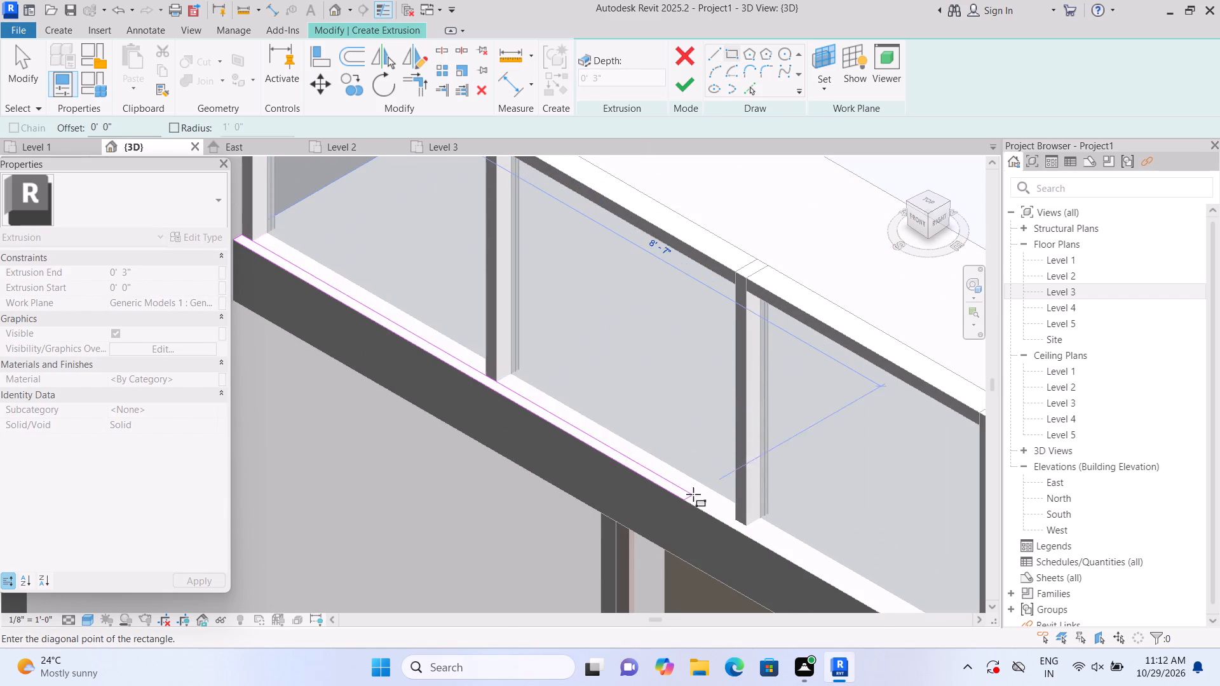
pyautogui.moveTo(752, 521); pyautogui.dragTo(677, 338, button='middle')
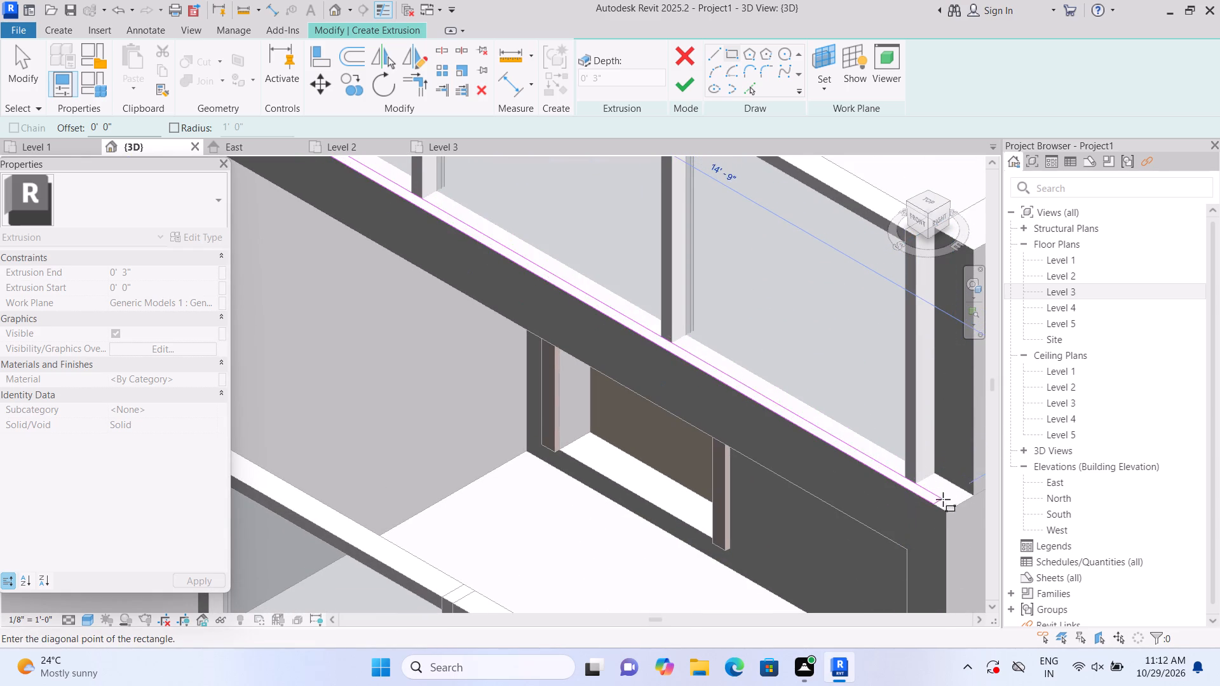
pyautogui.click(963, 508)
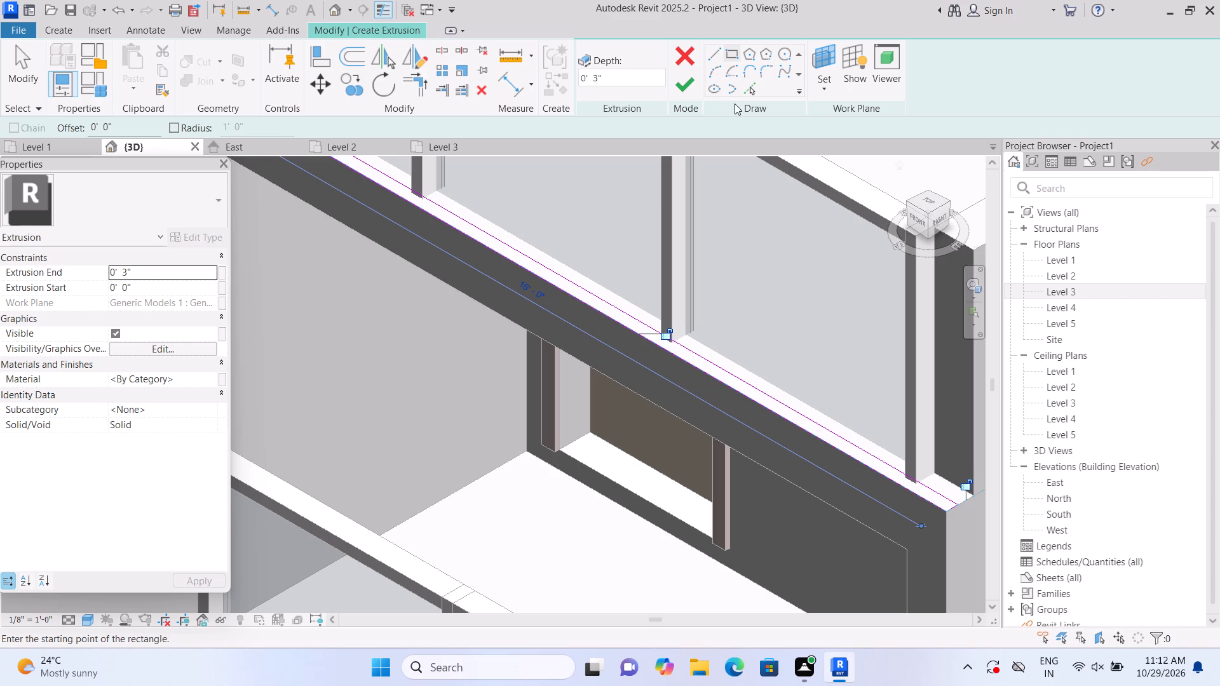
# Finish the narrow rectangle as an extruded strip 0' 3" deep on the upper balcony's front ledge.
pyautogui.click(688, 90)
pyautogui.scroll(-4, 689, 93)
pyautogui.scroll(-2, 740, 326)
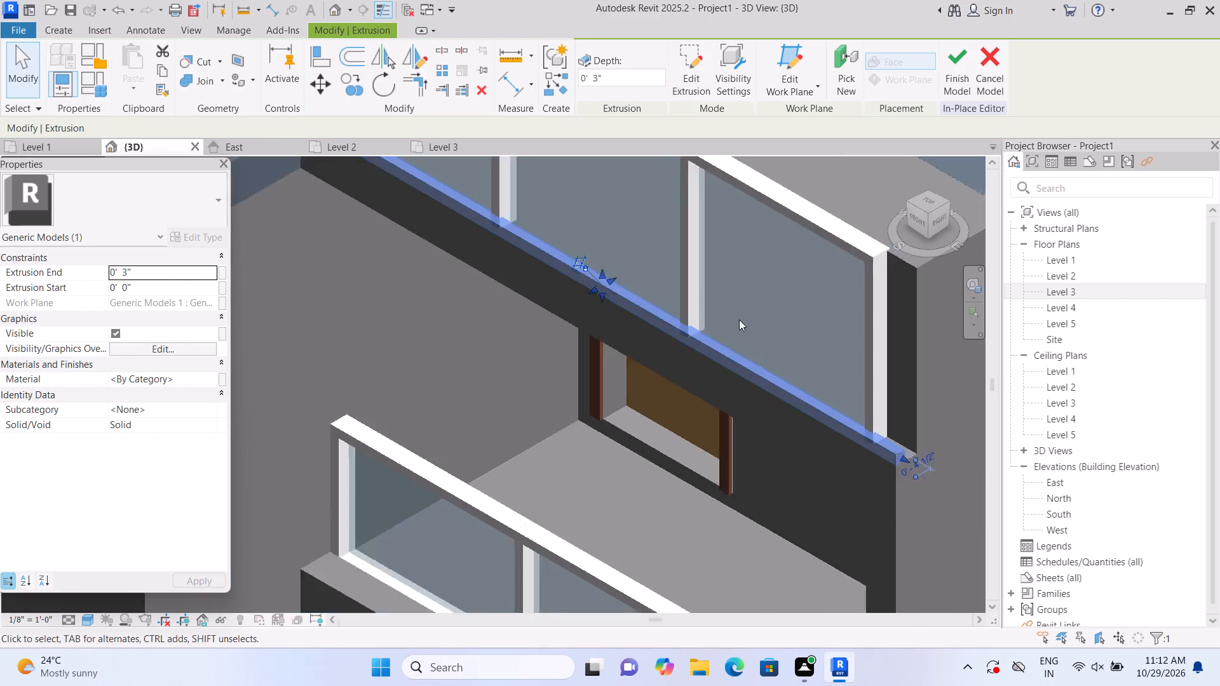
pyautogui.scroll(-7, 739, 319)
pyautogui.press('Escape')
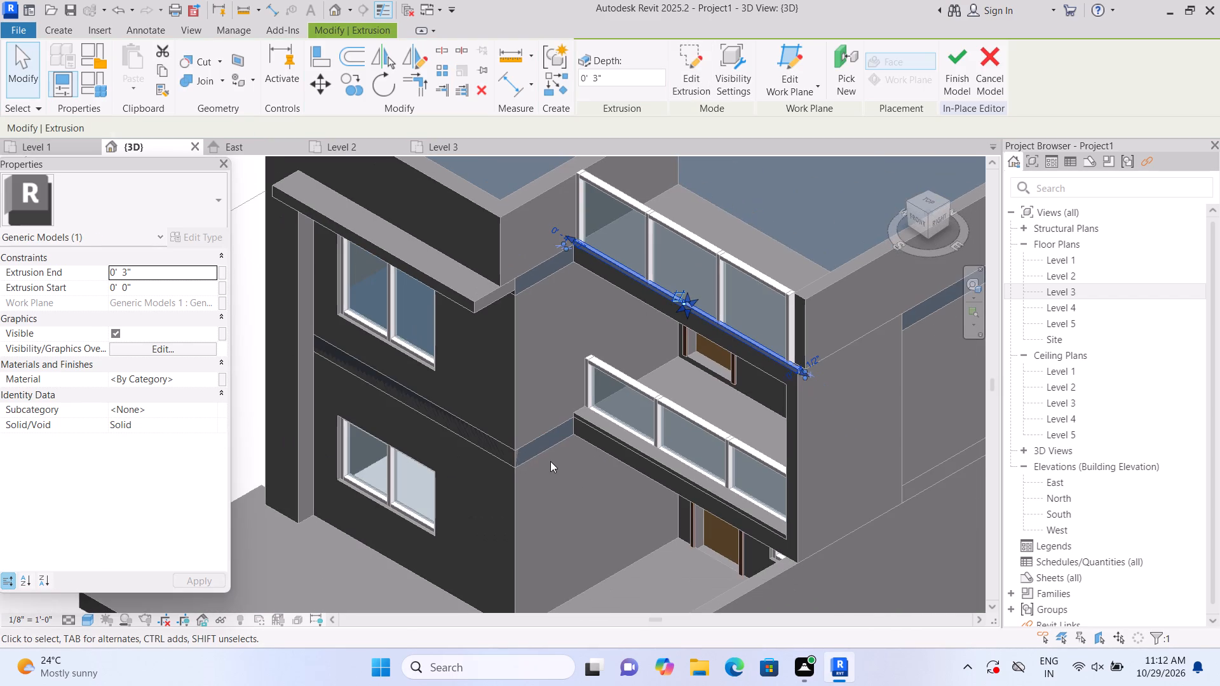
pyautogui.scroll(-1, 550, 461)
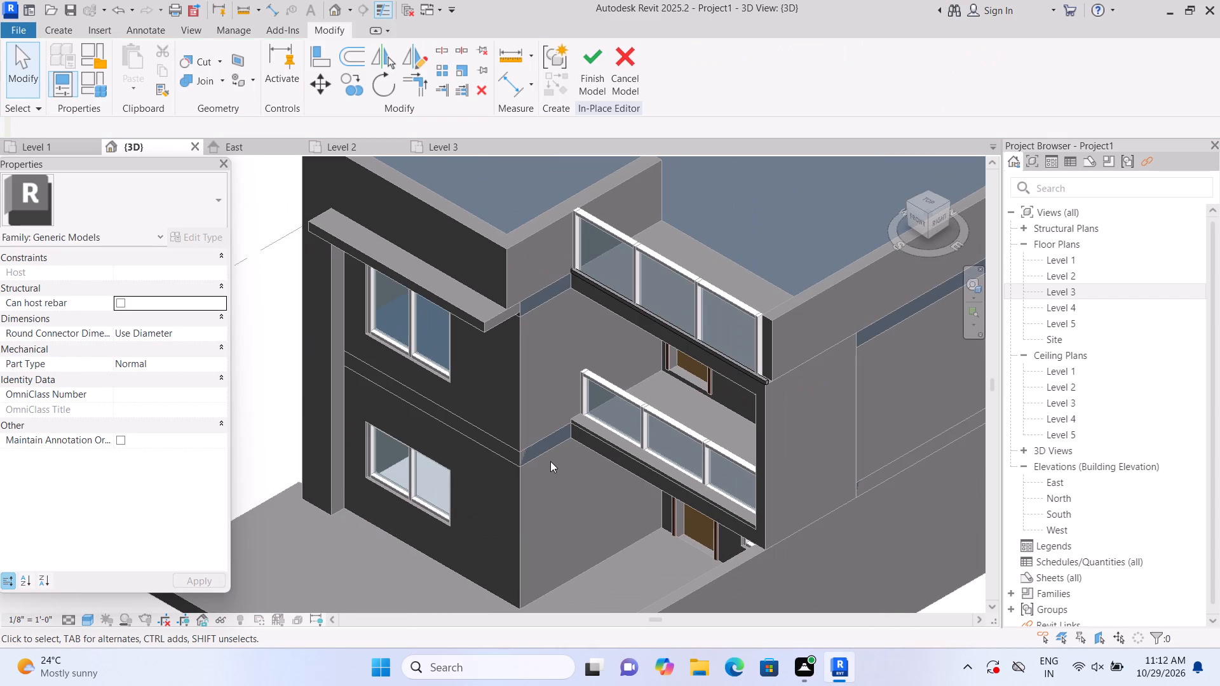
# Examine the new ledge strip, its end at the side wall and the surrounding front facade.
pyautogui.scroll(4, 815, 400)
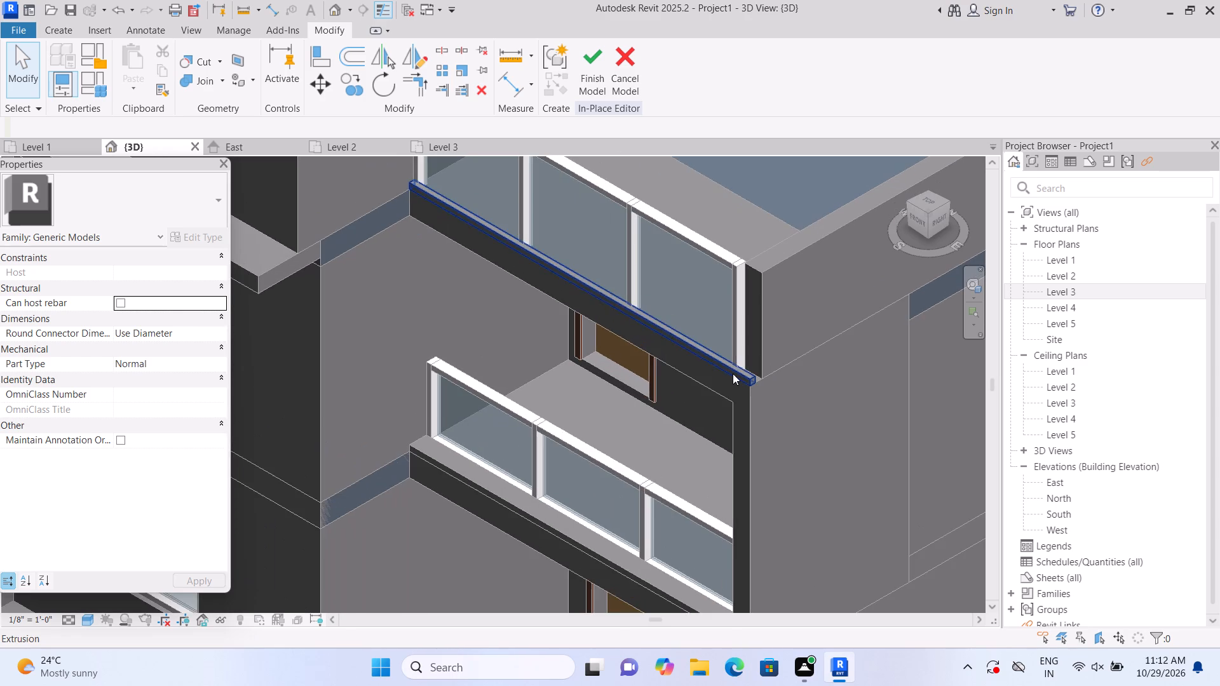
pyautogui.scroll(2, 733, 373)
pyautogui.click(733, 373)
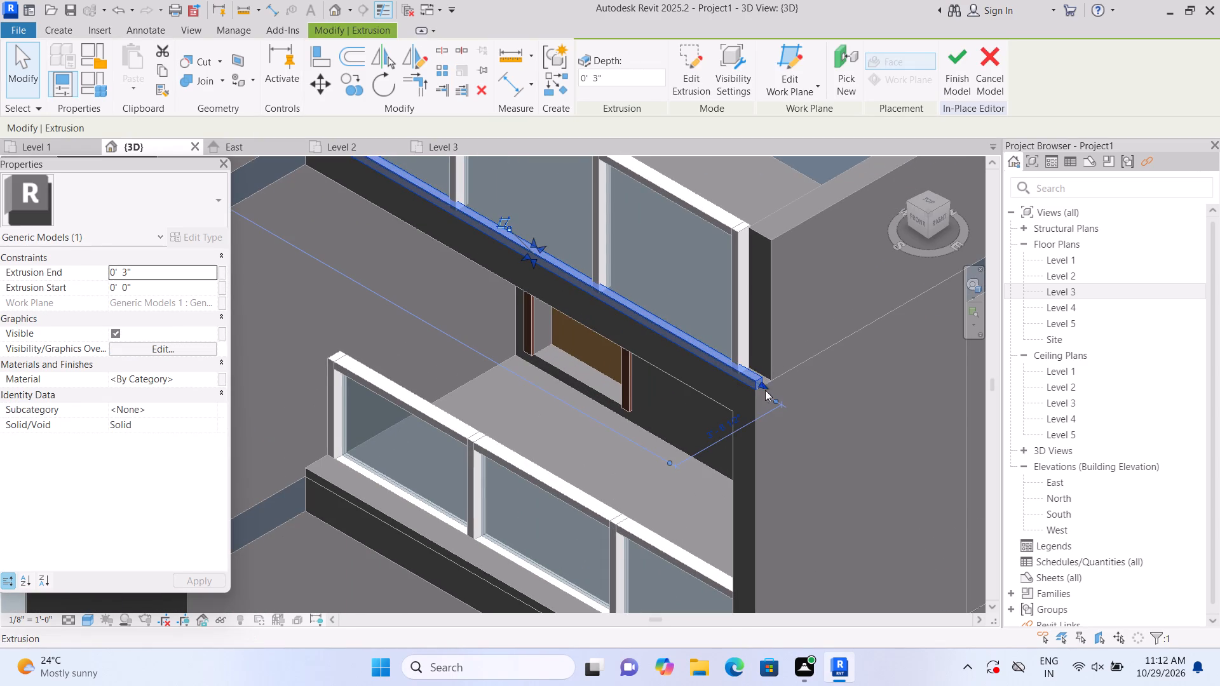
pyautogui.click(791, 403)
pyautogui.scroll(-8, 791, 403)
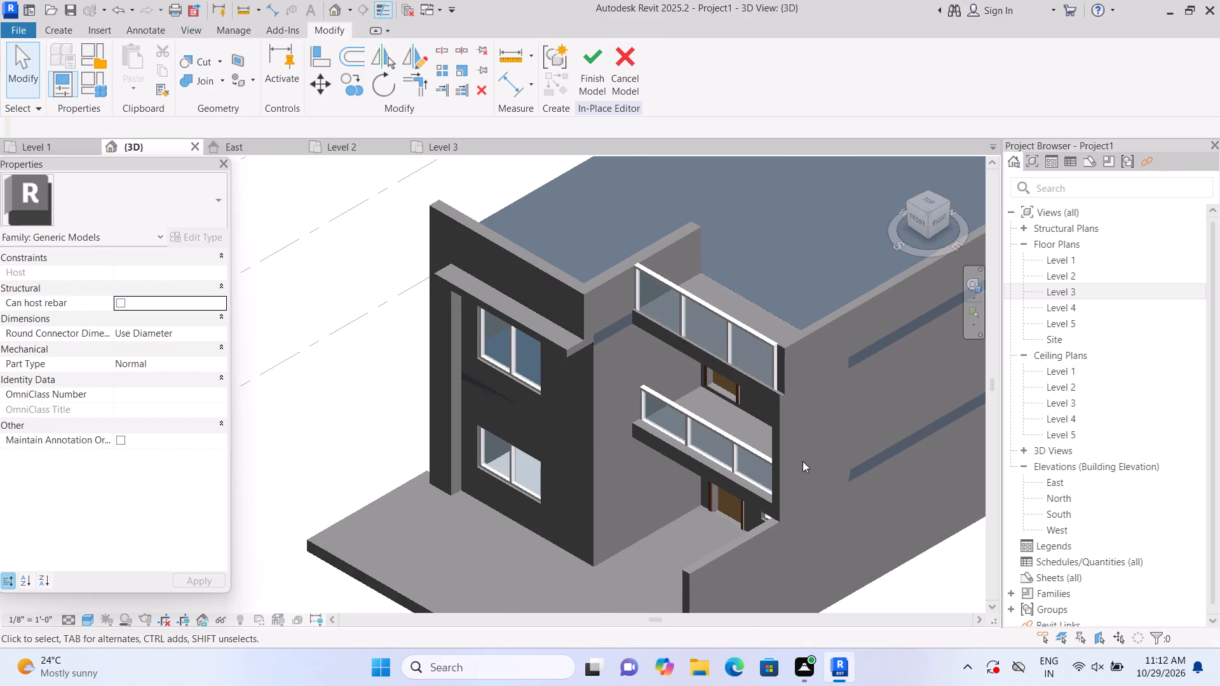
pyautogui.moveTo(917, 565); pyautogui.dragTo(886, 532, button='middle')
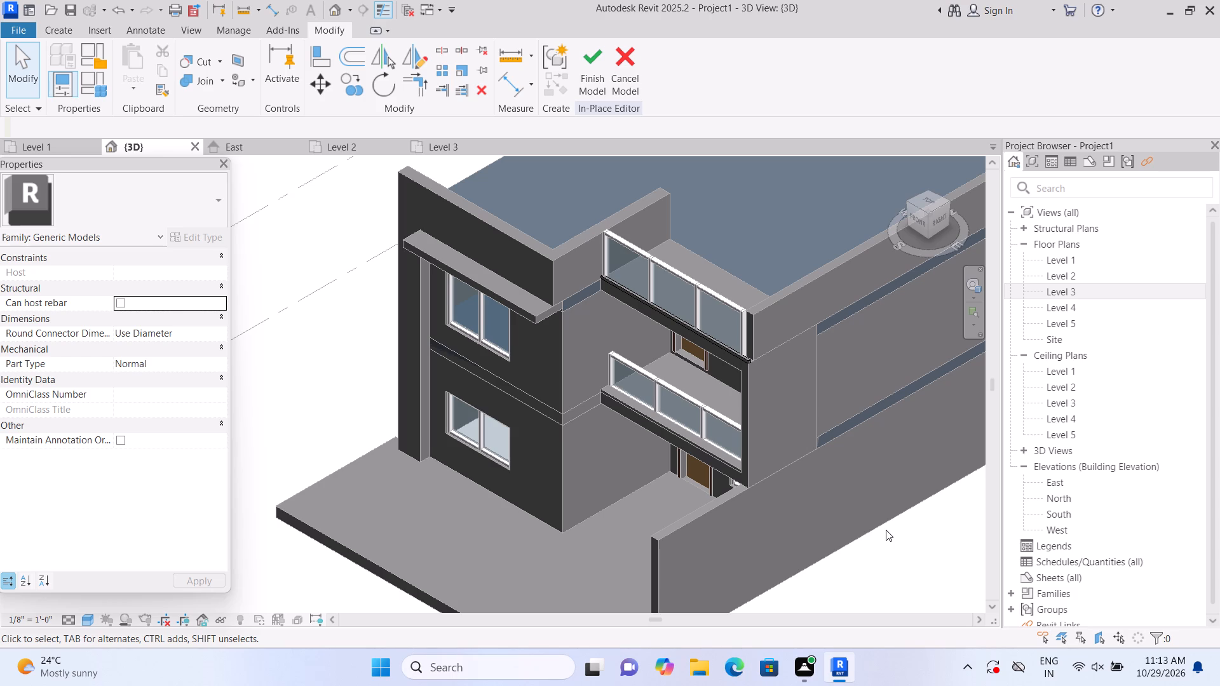
pyautogui.moveTo(867, 541); pyautogui.dragTo(844, 553, button='middle')
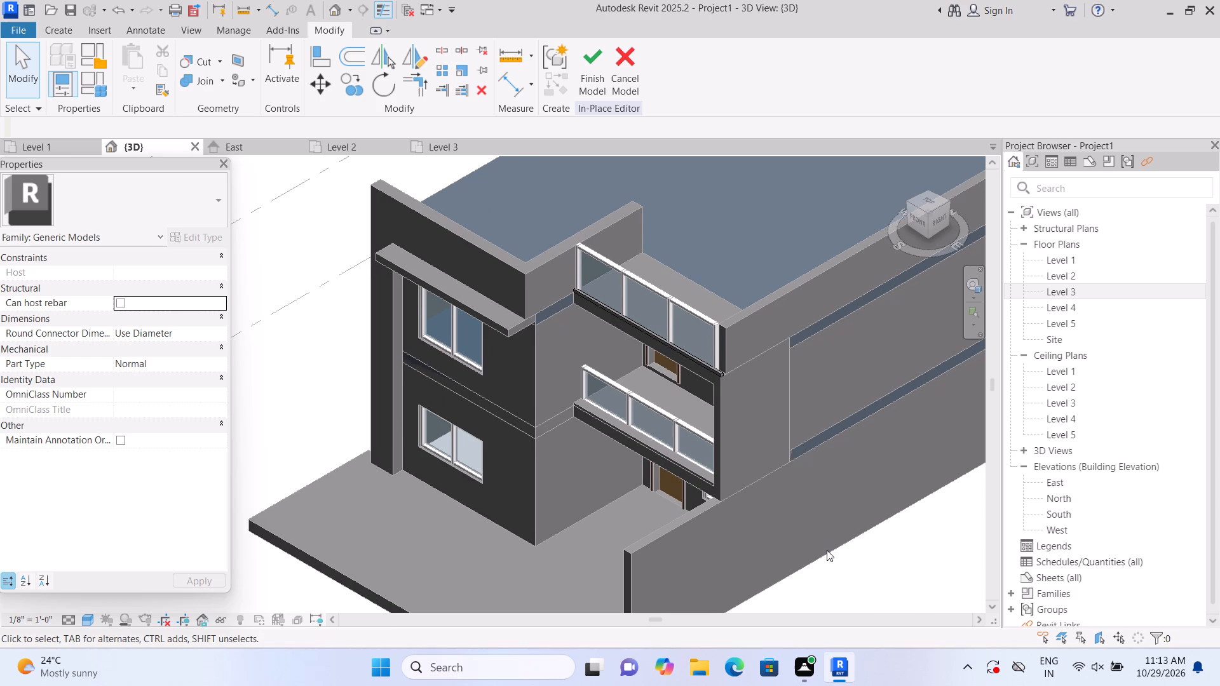
# Begin another extrusion and pick the top face of the side wall's band beside the ledge strip's end as its work plane.
pyautogui.scroll(2, 703, 578)
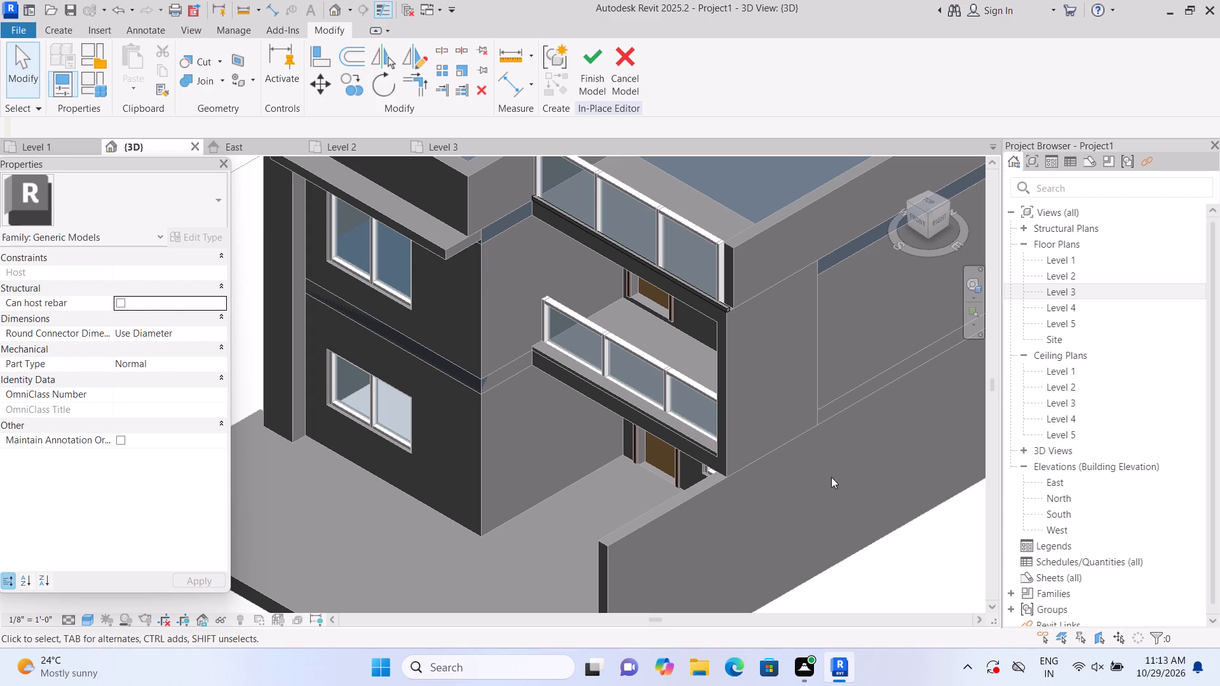
pyautogui.scroll(1, 747, 322)
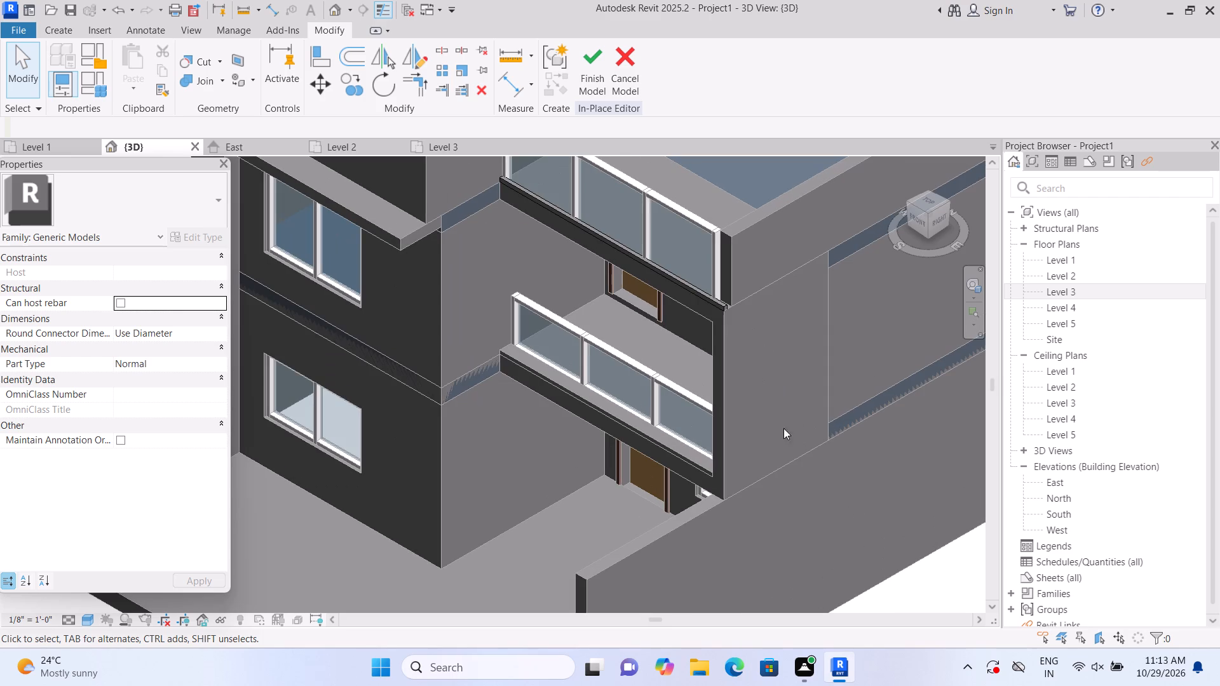
pyautogui.keyDown('shift'); pyautogui.moveTo(933, 612); pyautogui.dragTo(865, 613, button='middle'); pyautogui.keyUp('shift')
pyautogui.moveTo(864, 450); pyautogui.dragTo(850, 523, button='middle')
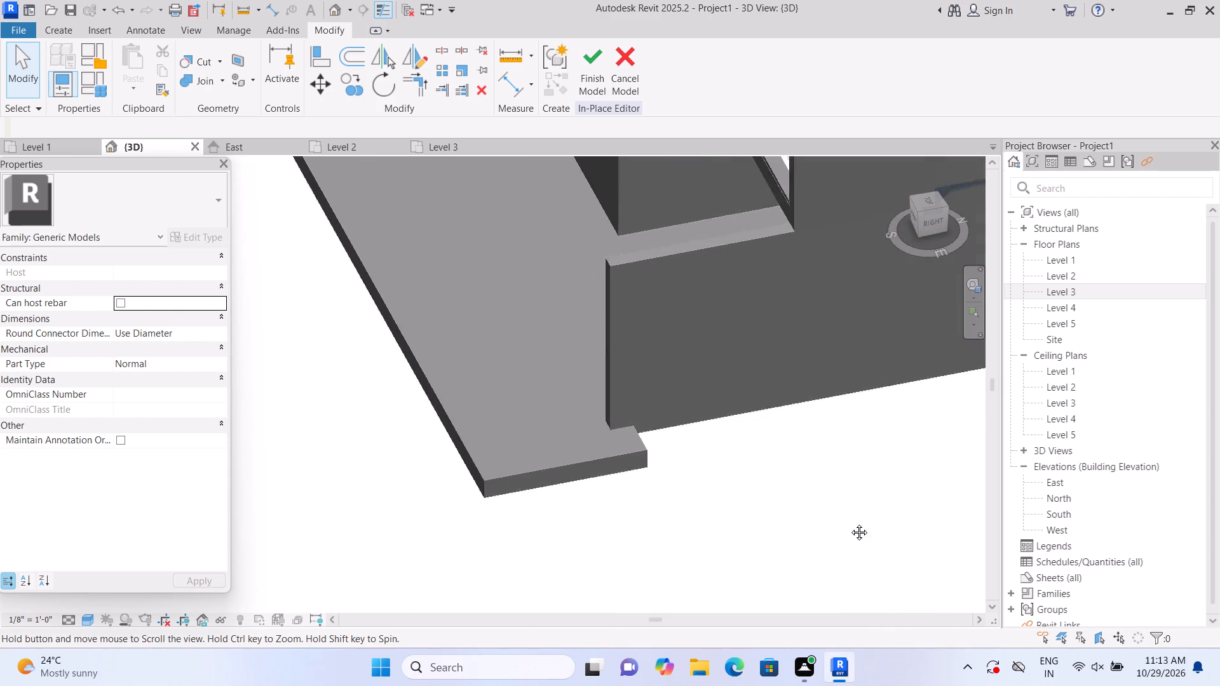
pyautogui.moveTo(850, 523); pyautogui.dragTo(789, 685, button='middle')
pyautogui.scroll(1, 746, 319)
pyautogui.scroll(6, 747, 213)
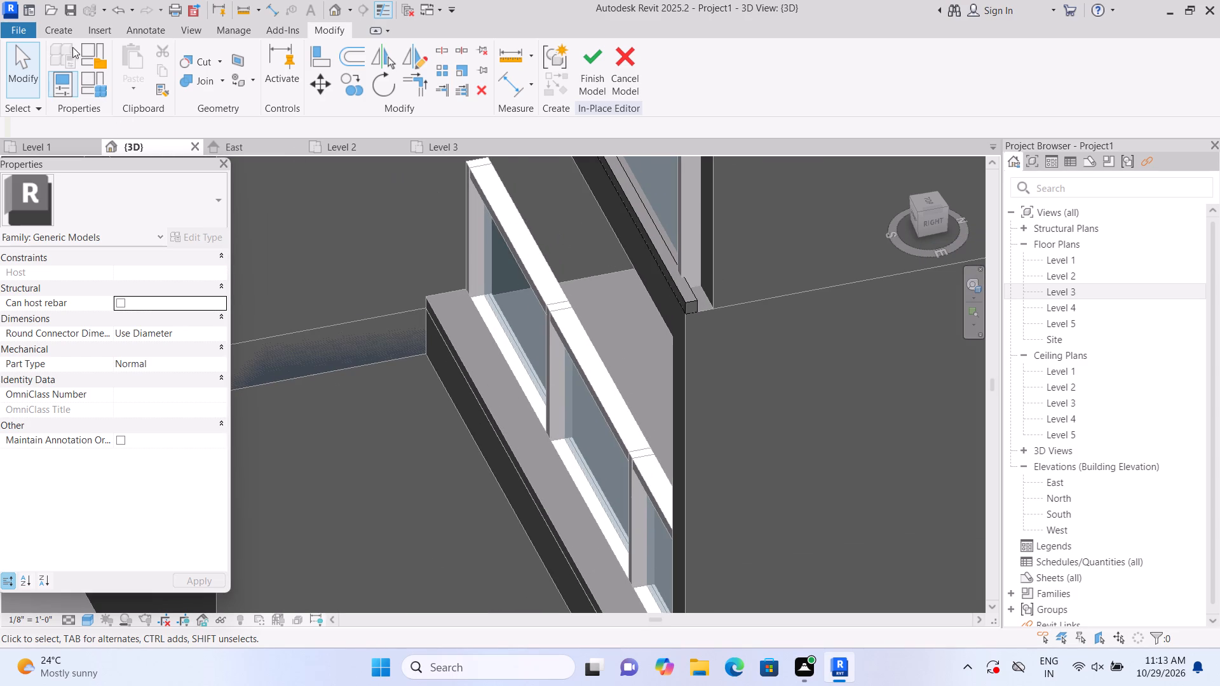
pyautogui.click(64, 32)
pyautogui.click(122, 88)
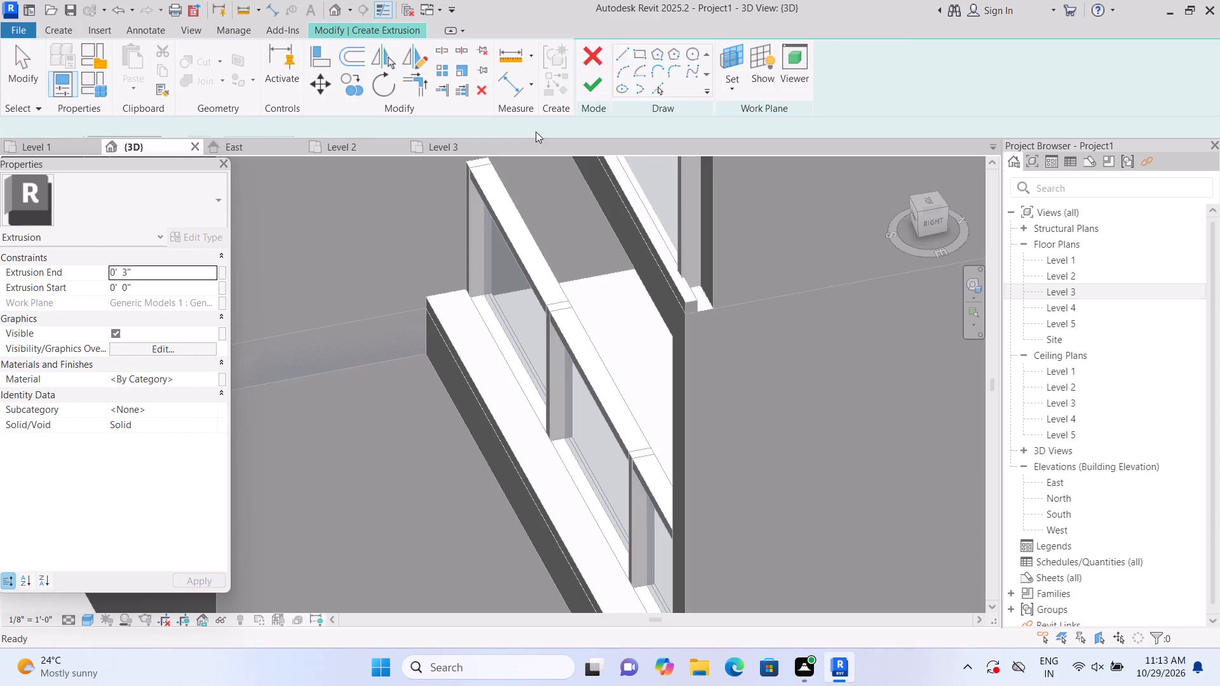
pyautogui.click(832, 88)
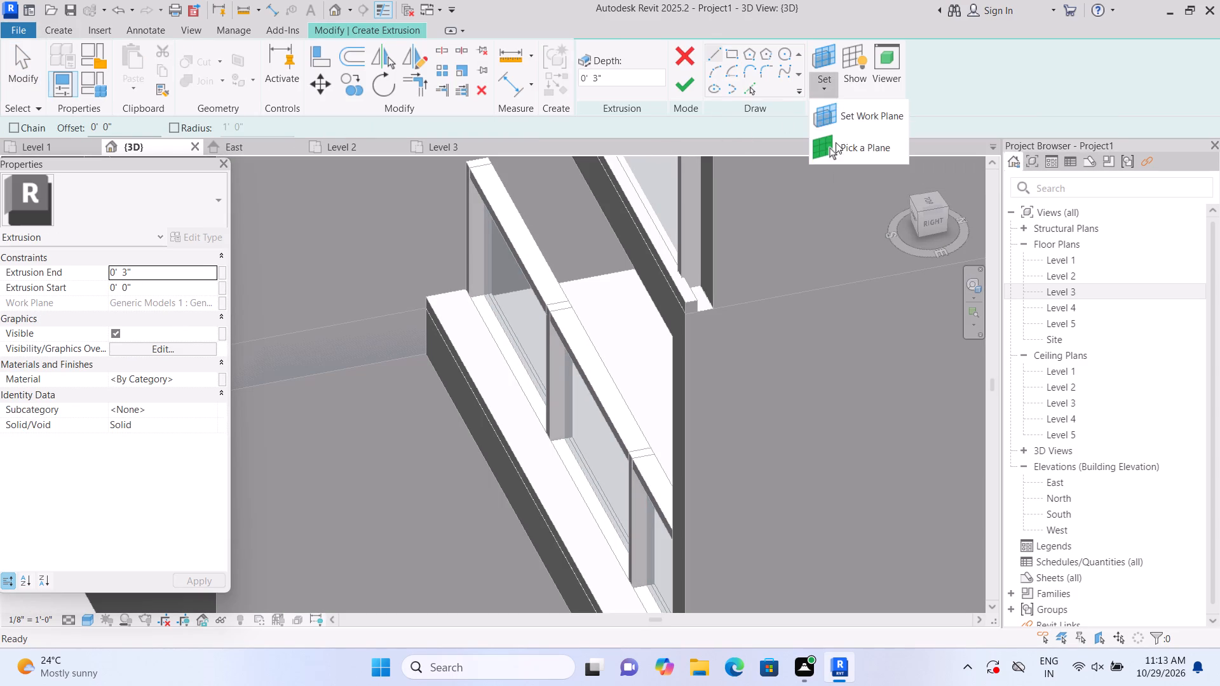
pyautogui.click(836, 144)
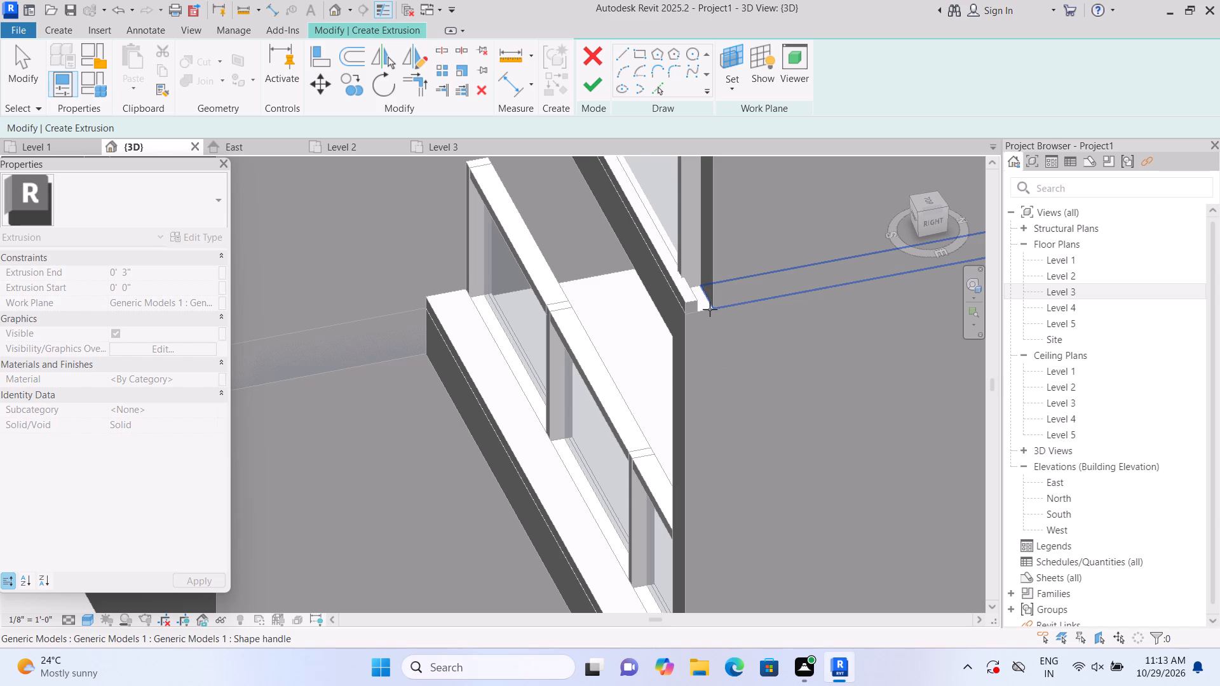
pyautogui.click(709, 309)
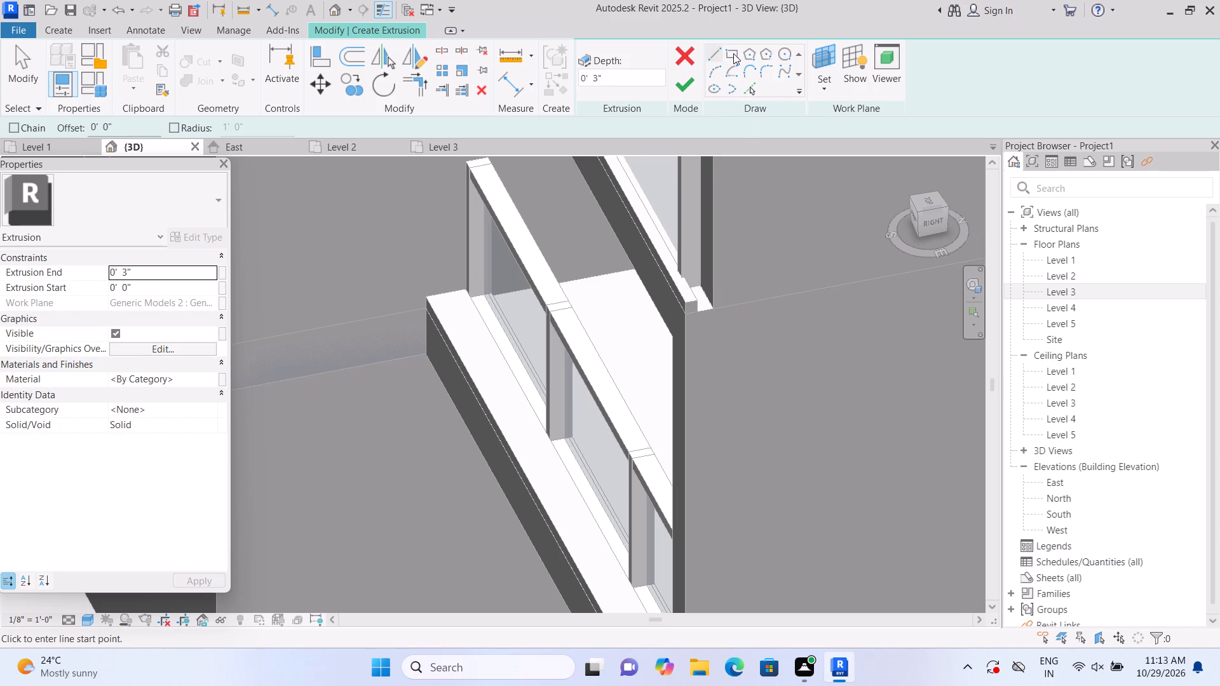
# Sketch a rectangle about 9" by 3 5/8" filling the corner beside the ledge strip's end and extrude it 0' 3".
pyautogui.click(733, 53)
pyautogui.click(703, 283)
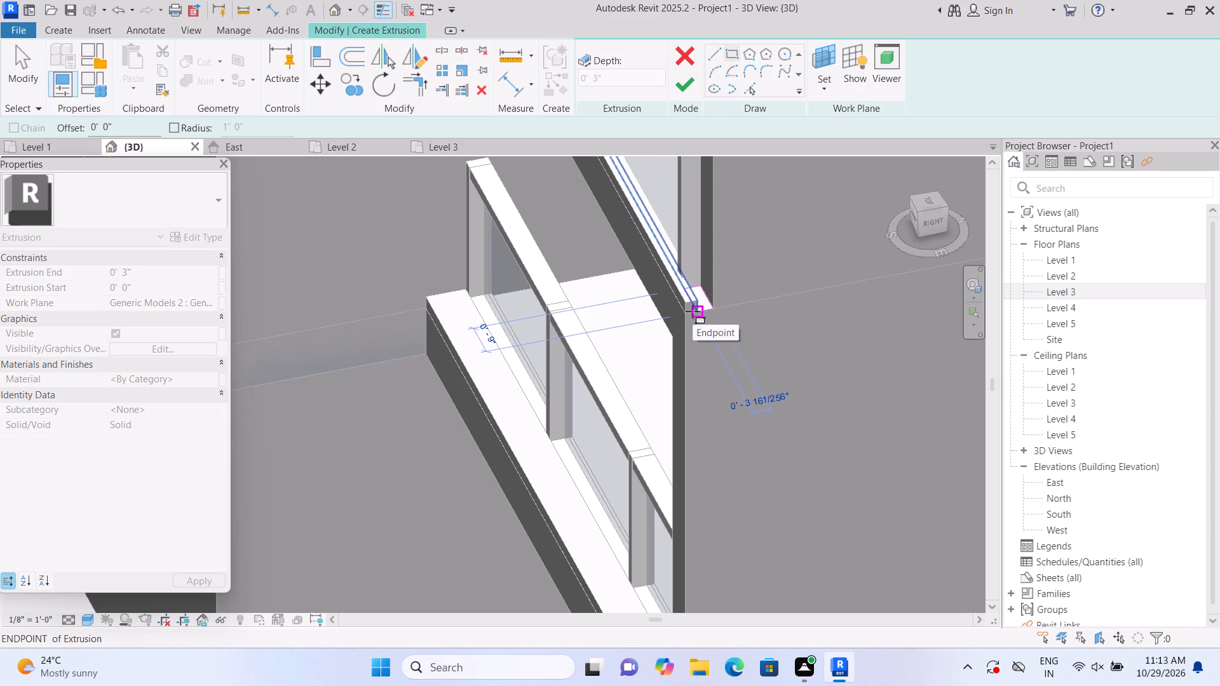
pyautogui.click(693, 311)
pyautogui.click(679, 77)
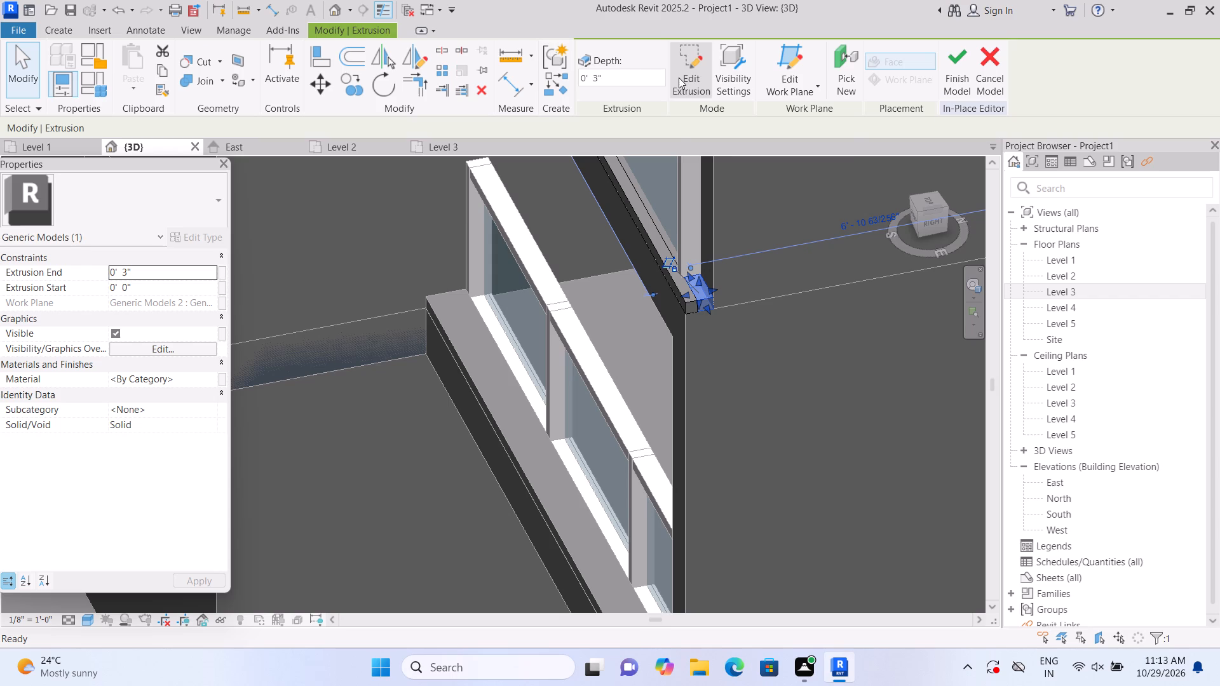
pyautogui.click(405, 284)
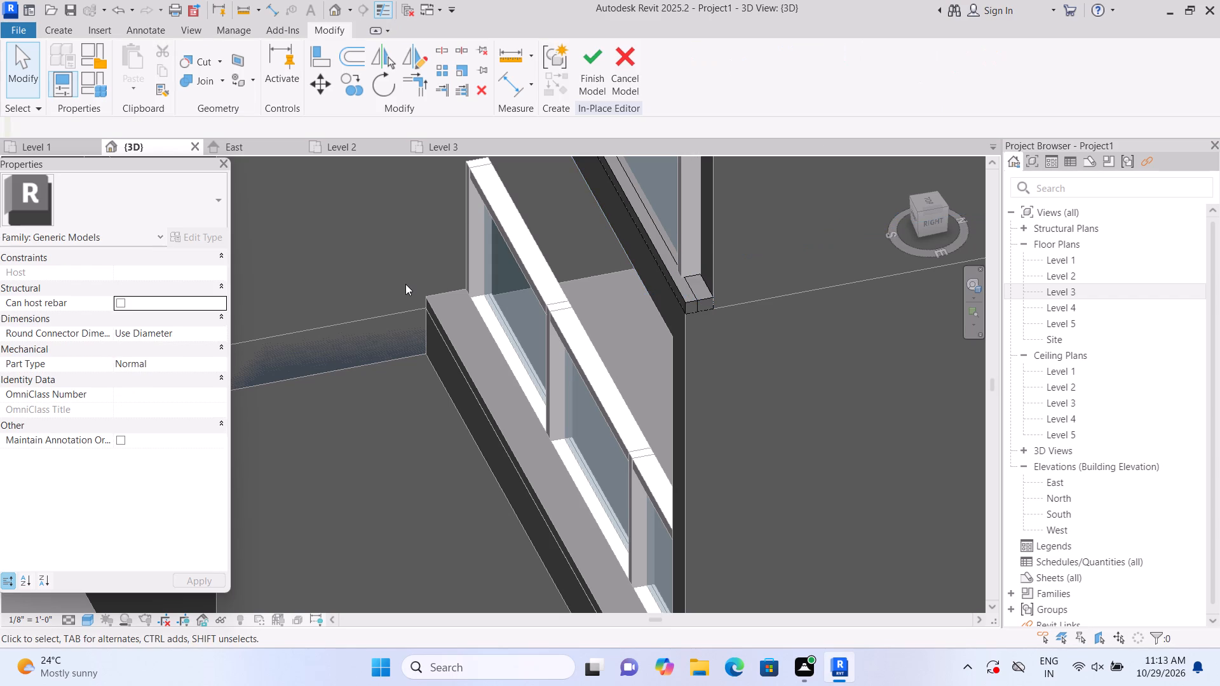
# Join the small corner extrusion with the long ledge strip using Join Geometry.
pyautogui.scroll(-3, 405, 284)
pyautogui.scroll(1, 434, 293)
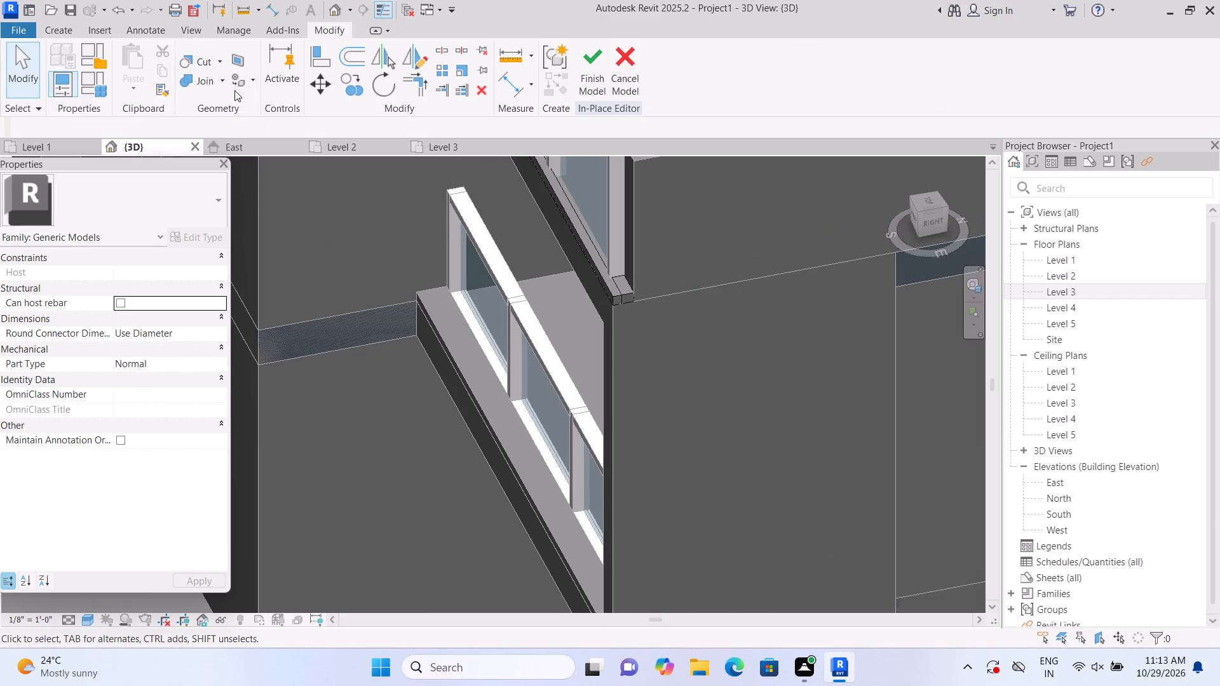
pyautogui.click(225, 85)
pyautogui.click(238, 109)
pyautogui.scroll(3, 601, 293)
pyautogui.click(630, 301)
pyautogui.click(616, 304)
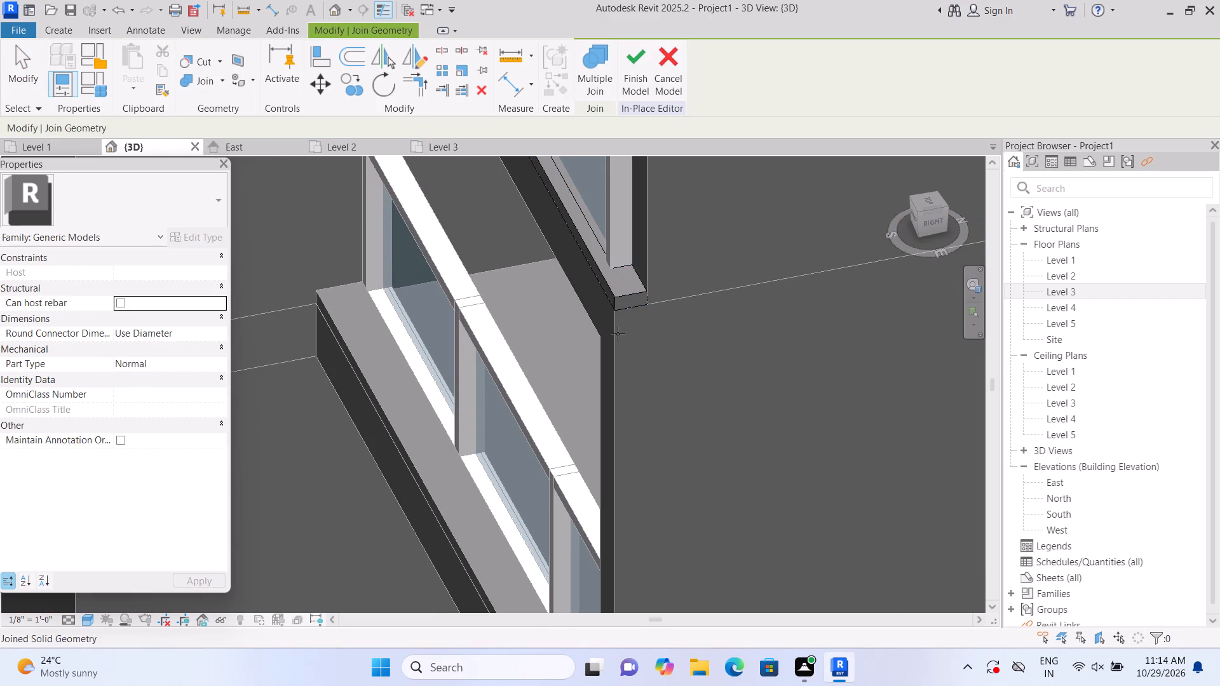
pyautogui.scroll(-9, 616, 372)
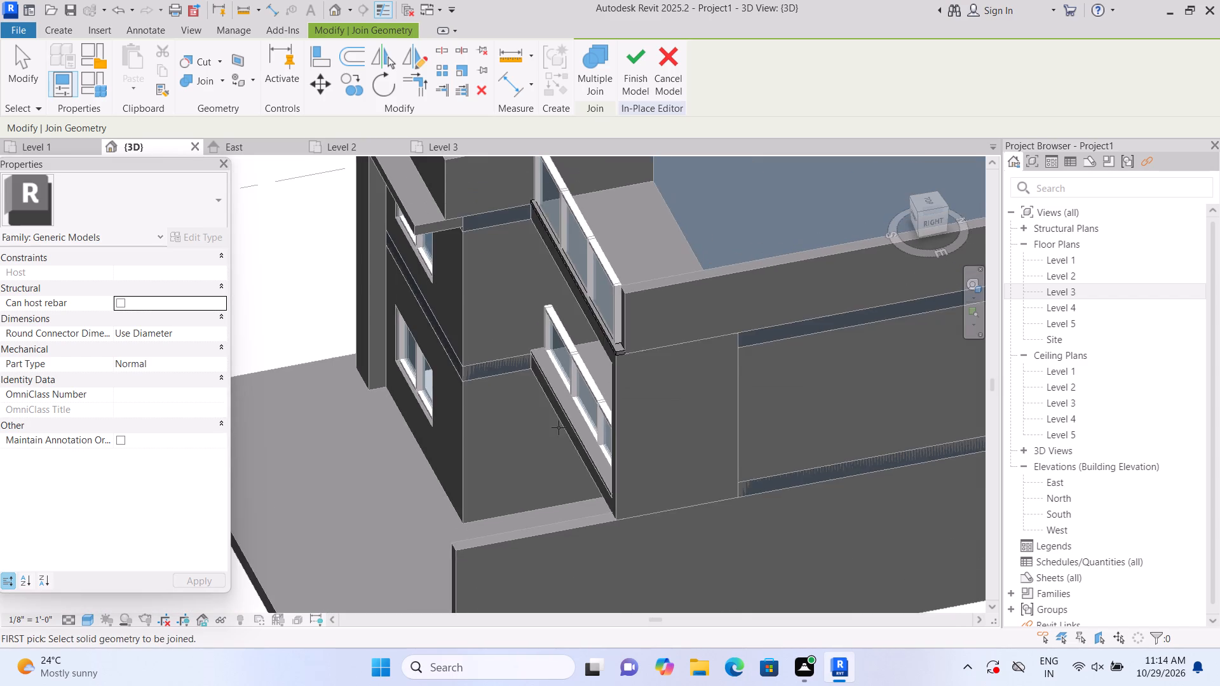
pyautogui.scroll(-1, 564, 428)
pyautogui.press('Escape')
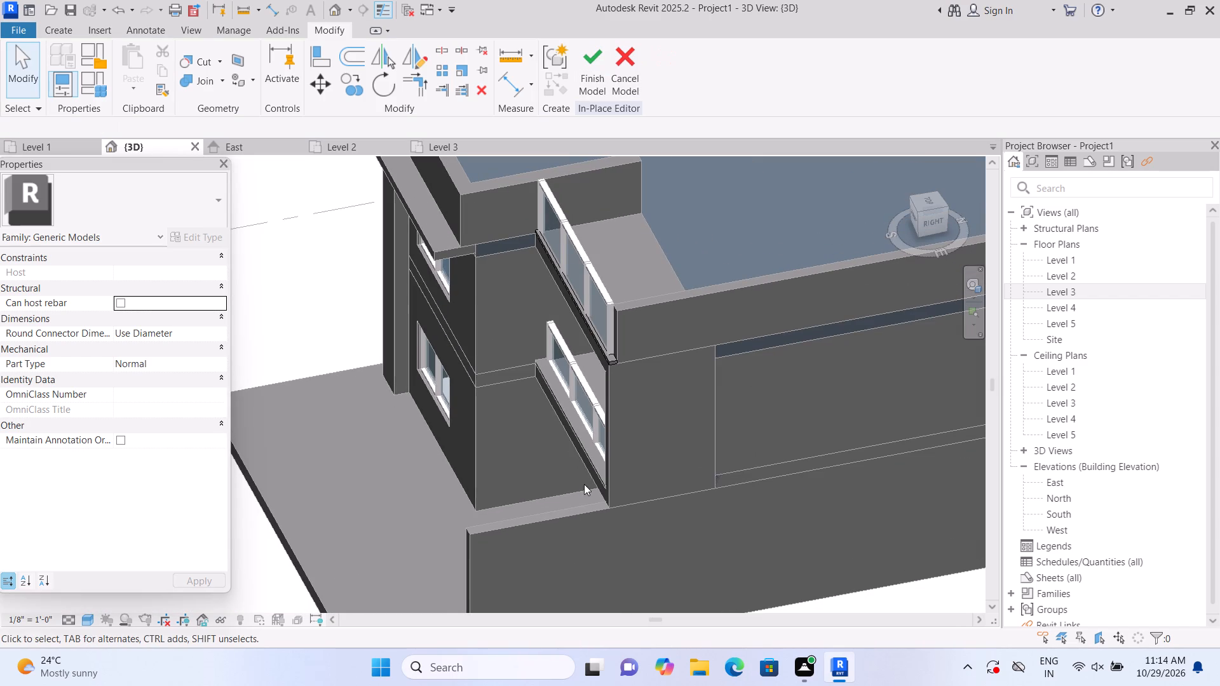
# Examine the front facade, balconies and roof parapets from the 3D home view.
pyautogui.click(897, 163)
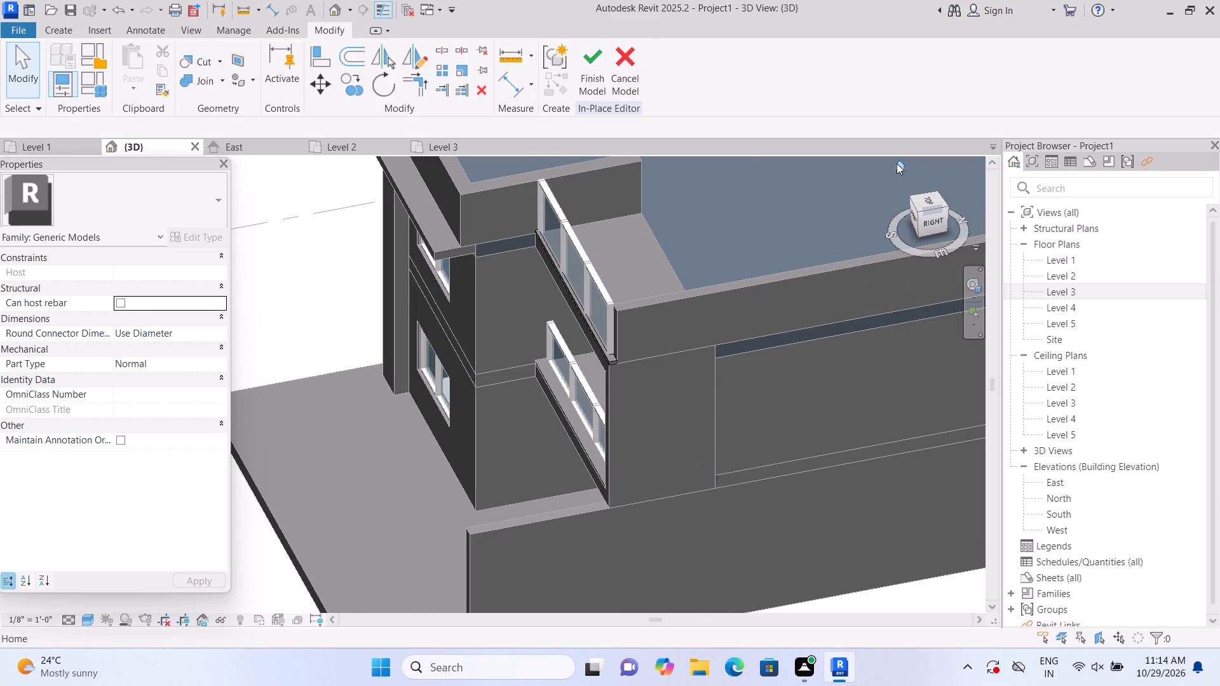
pyautogui.scroll(-1, 336, 416)
pyautogui.scroll(4, 288, 389)
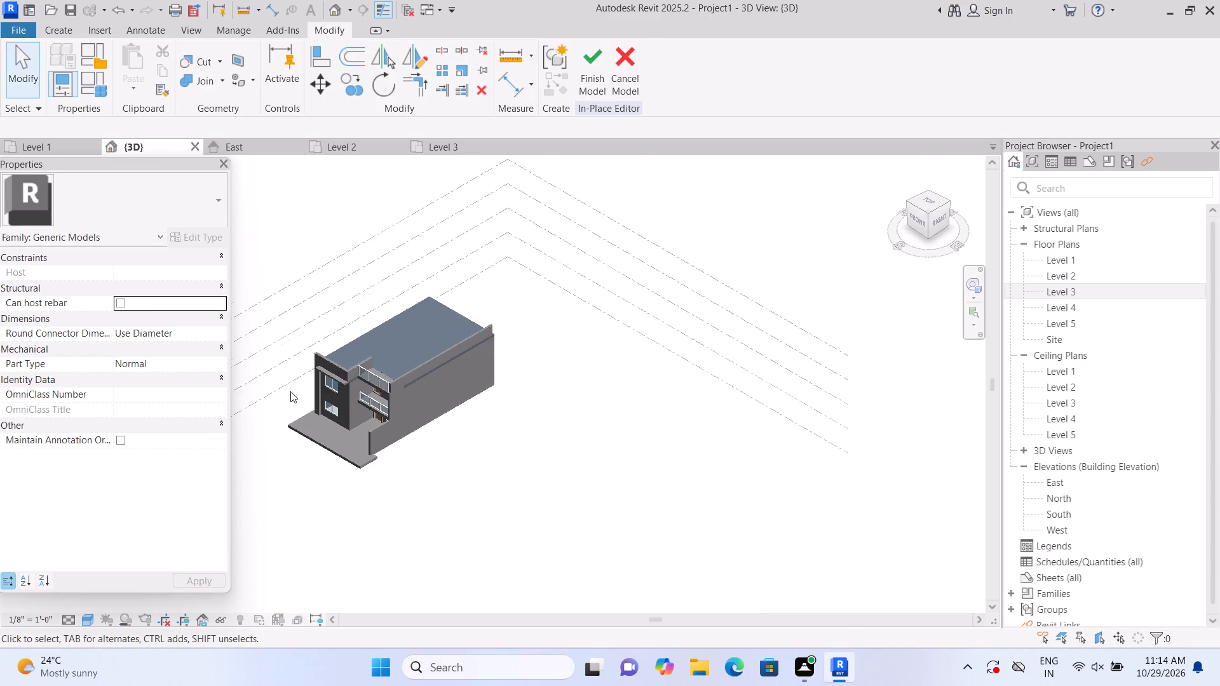
pyautogui.scroll(8, 290, 391)
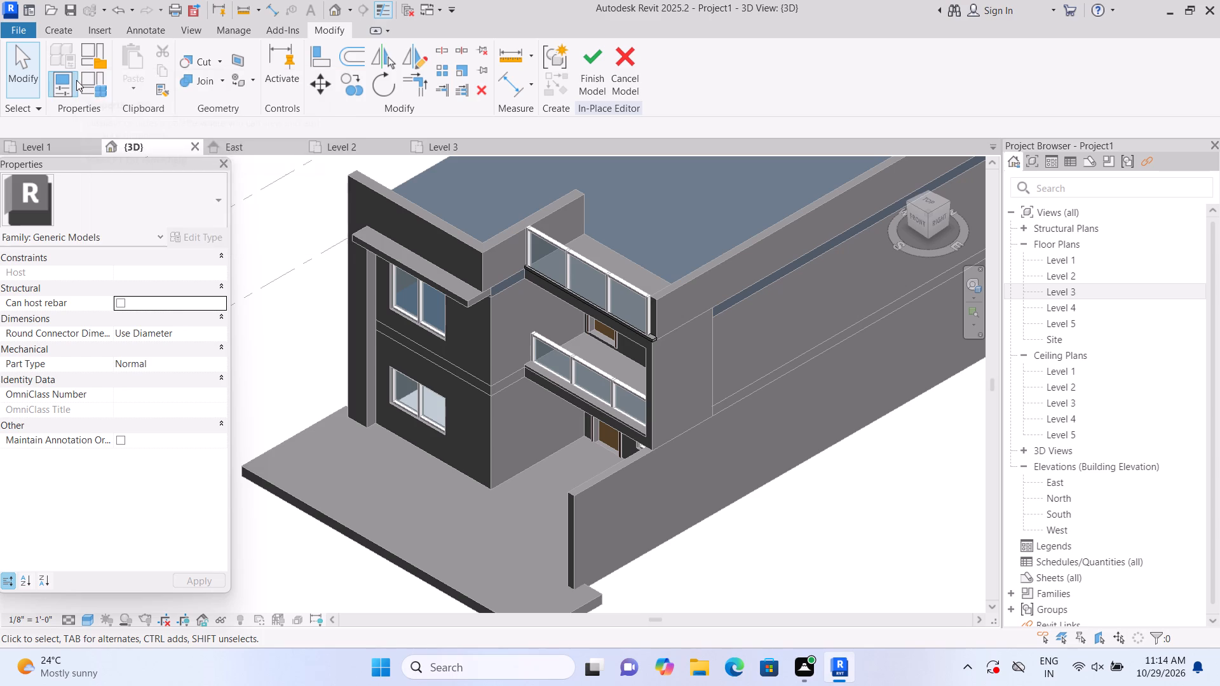
pyautogui.scroll(-3, 323, 238)
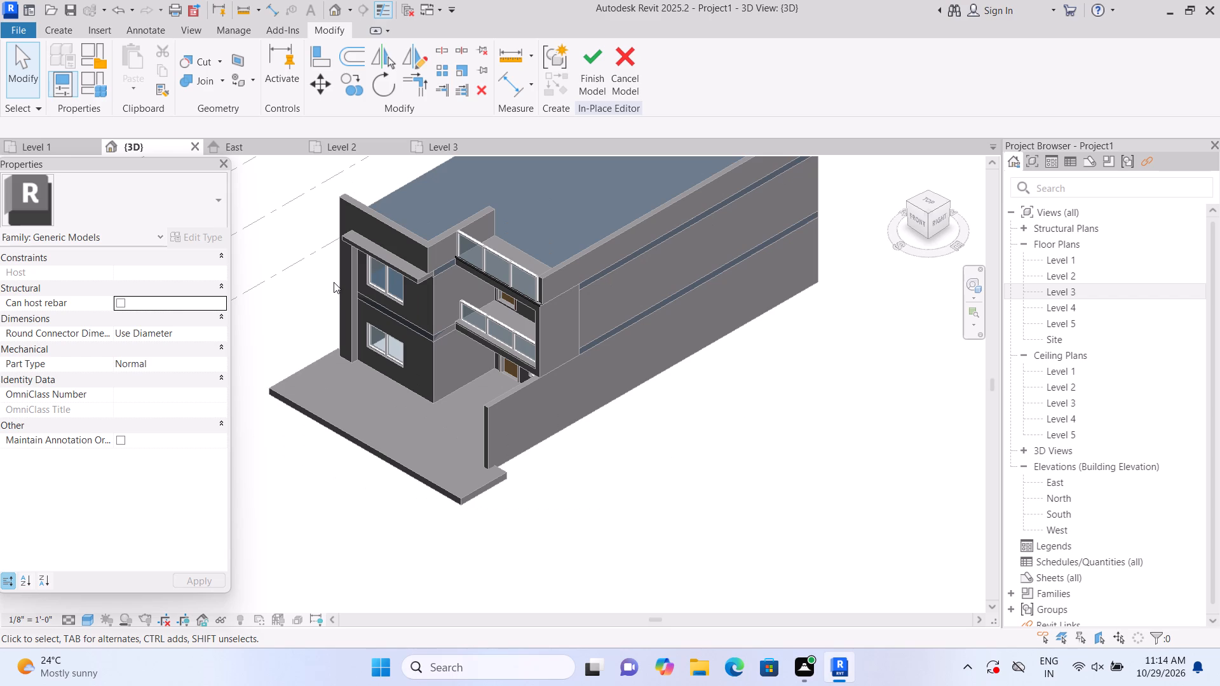
pyautogui.scroll(-1, 384, 287)
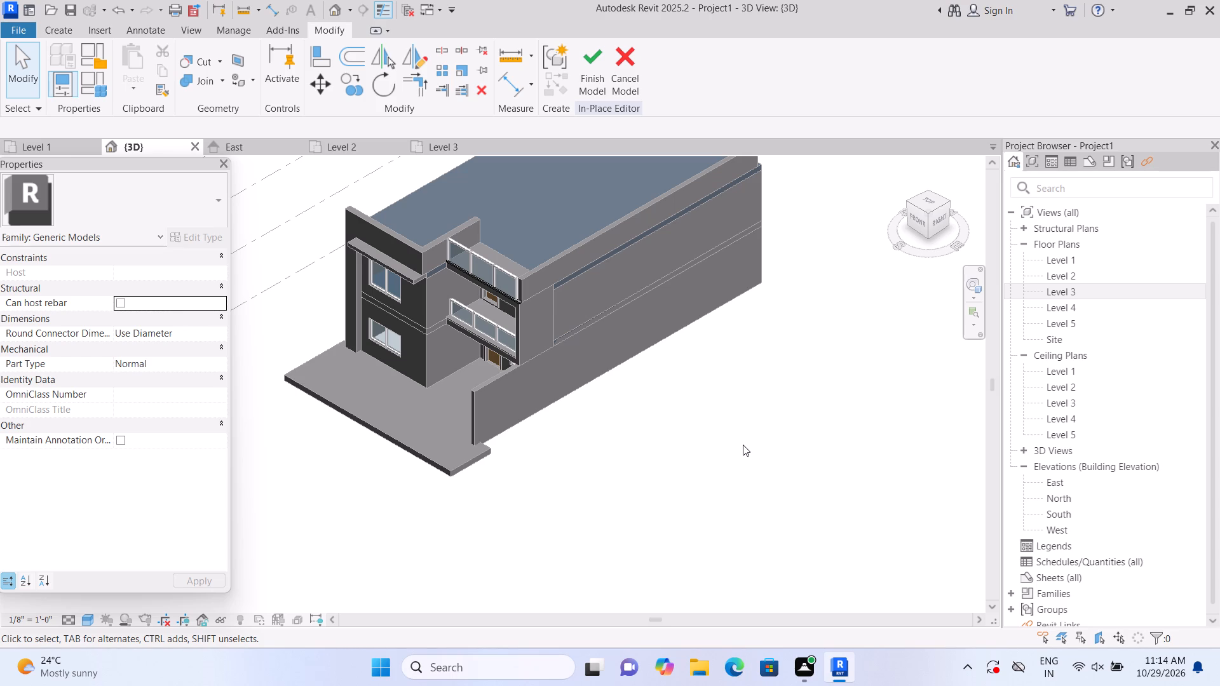
# Begin a new extrusion and pick the main roof's top surface as its work plane.
pyautogui.keyDown('shift'); pyautogui.moveTo(743, 452); pyautogui.dragTo(685, 473, button='middle'); pyautogui.keyUp('shift')
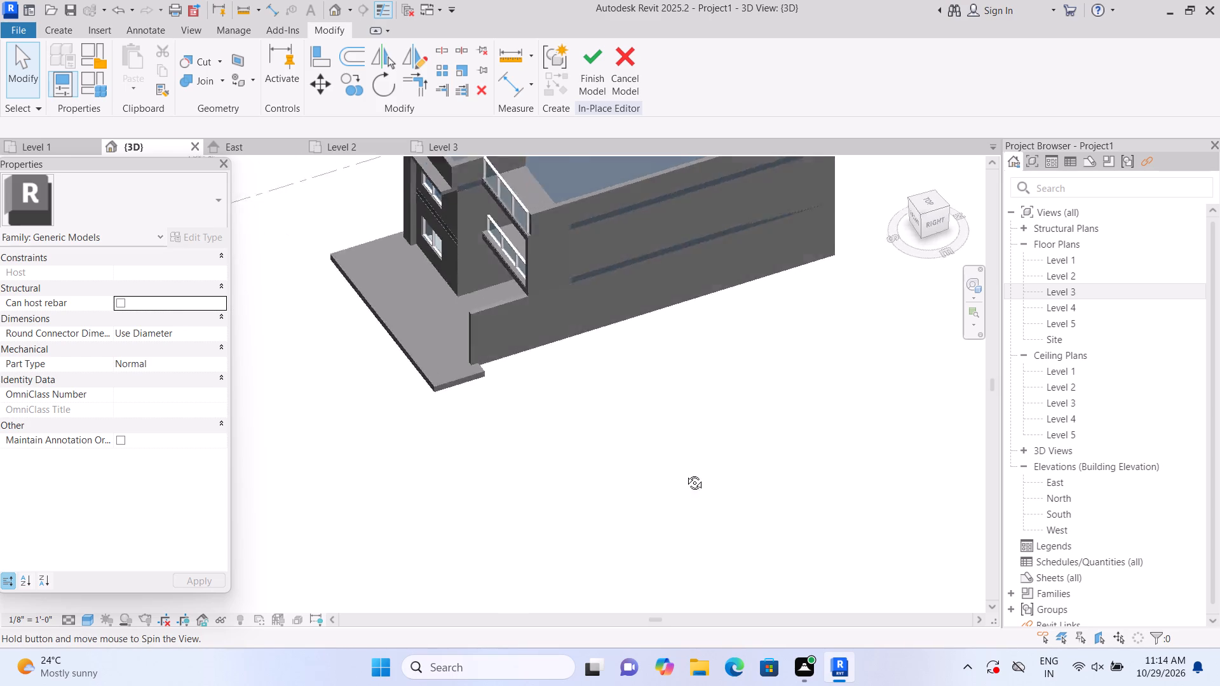
pyautogui.keyDown('shift'); pyautogui.moveTo(685, 473); pyautogui.dragTo(647, 474, button='middle'); pyautogui.keyUp('shift')
pyautogui.moveTo(677, 308); pyautogui.dragTo(495, 622, button='middle')
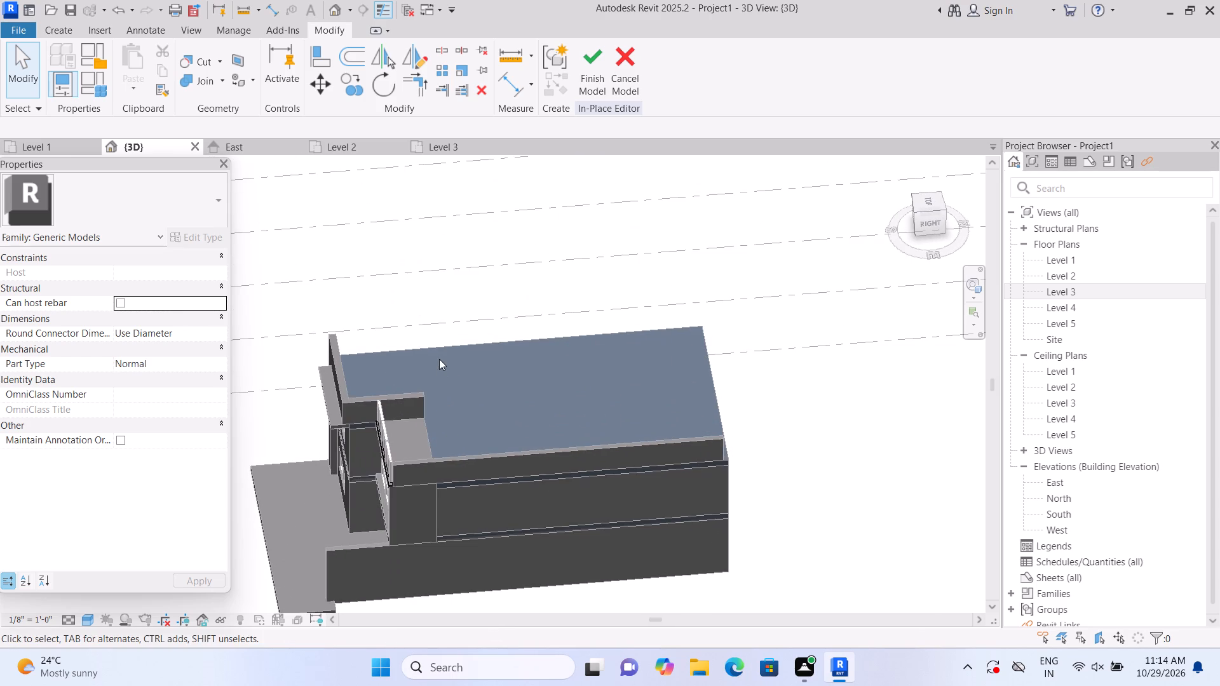
pyautogui.moveTo(447, 366); pyautogui.dragTo(526, 451, button='middle')
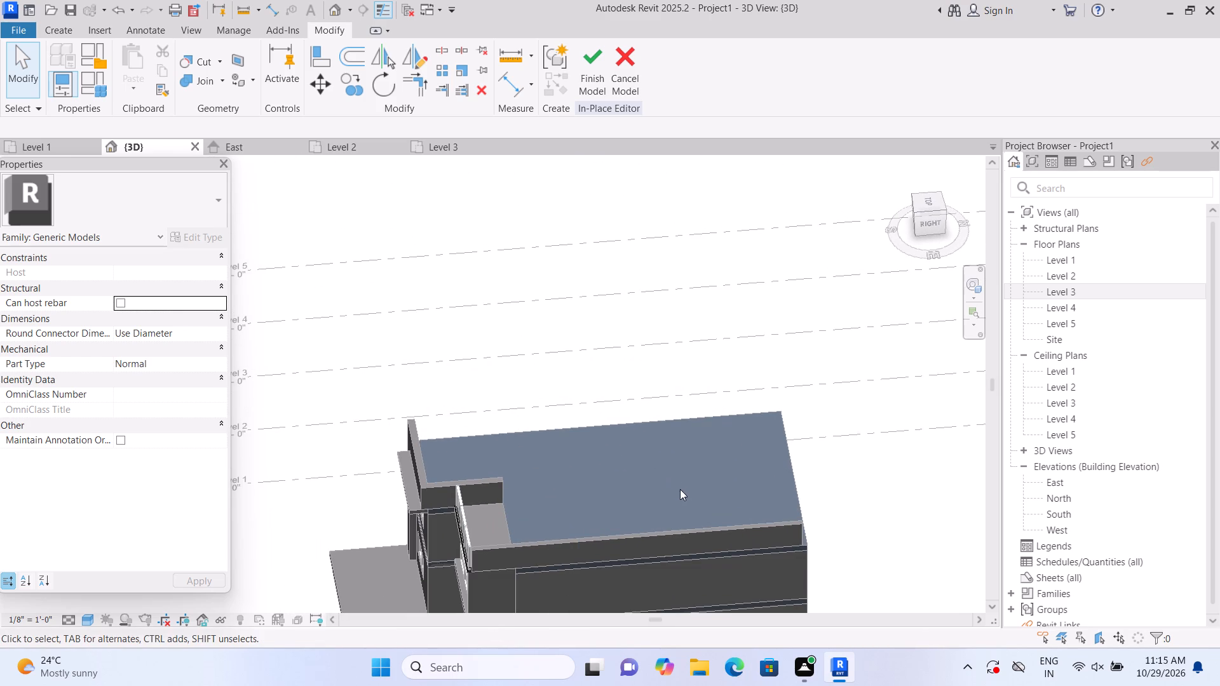
pyautogui.scroll(1, 681, 494)
pyautogui.keyDown('shift'); pyautogui.moveTo(681, 494); pyautogui.dragTo(569, 491, button='middle'); pyautogui.keyUp('shift')
pyautogui.moveTo(871, 445); pyautogui.dragTo(864, 445, button='middle')
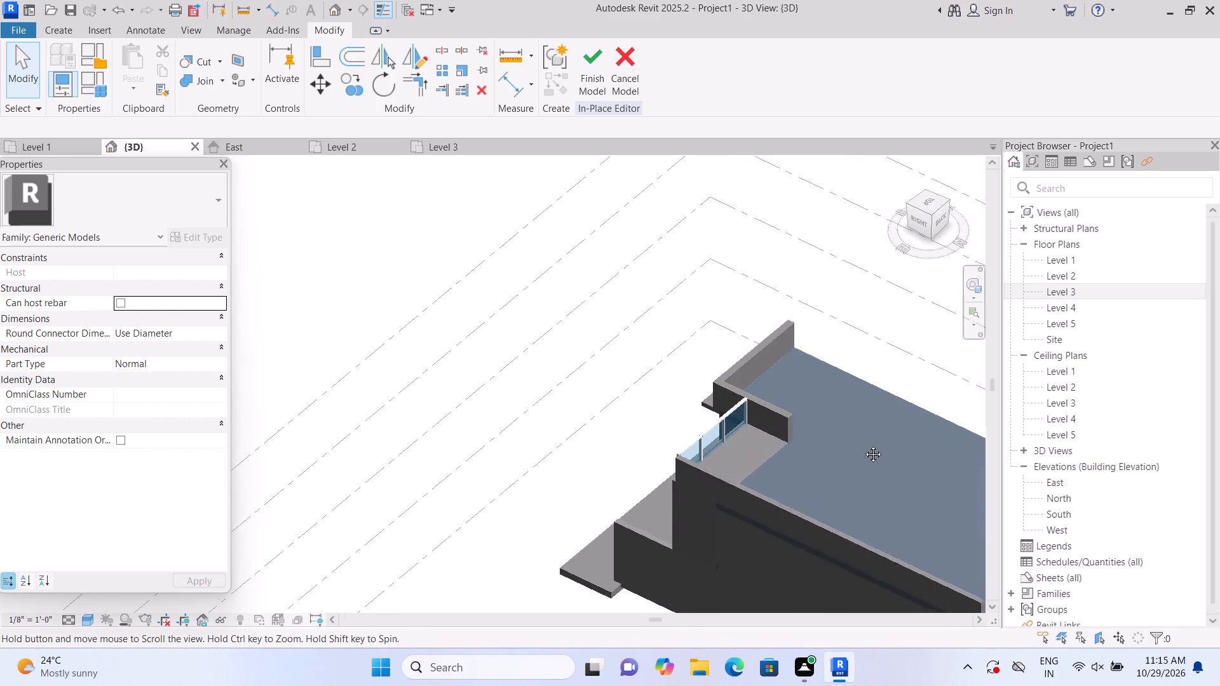
pyautogui.moveTo(864, 445); pyautogui.dragTo(516, 395, button='middle')
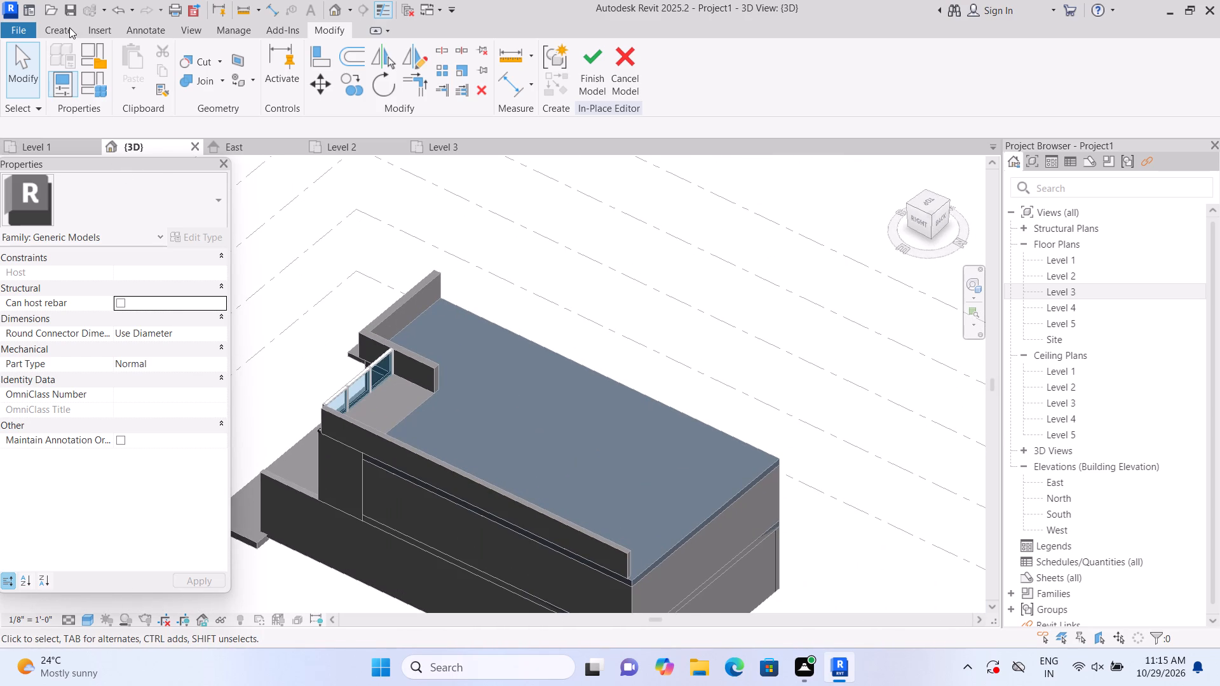
pyautogui.click(69, 27)
pyautogui.click(122, 62)
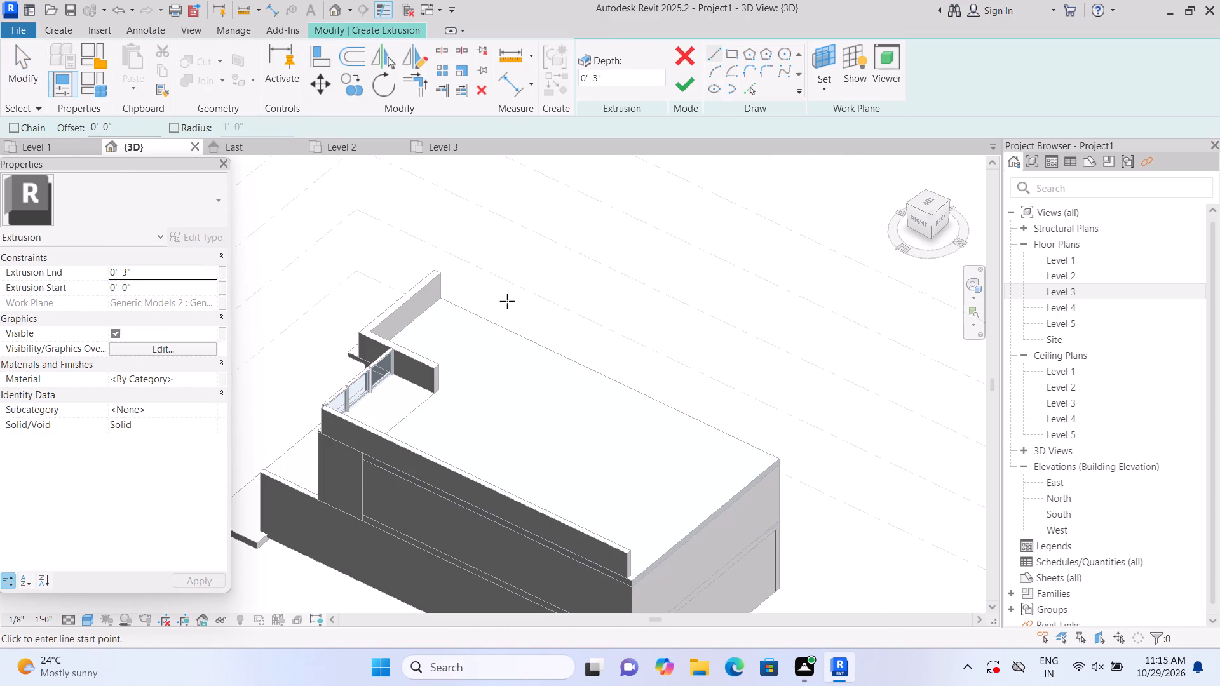
pyautogui.click(826, 93)
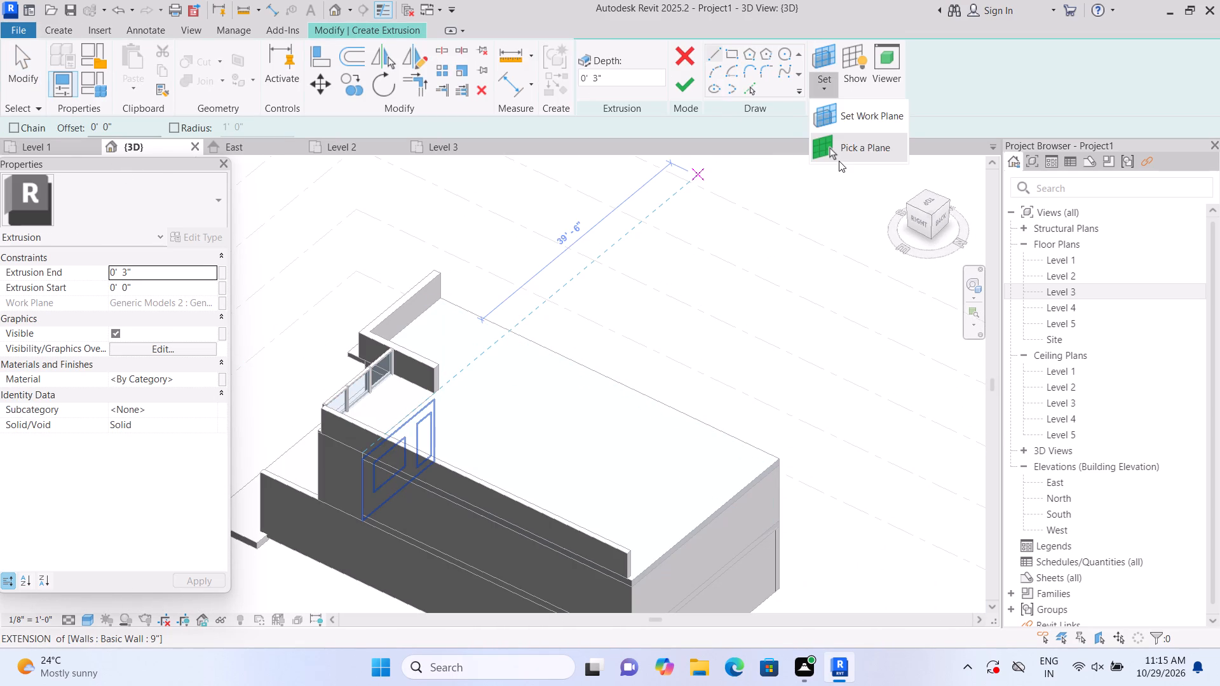
pyautogui.click(839, 161)
pyautogui.click(607, 419)
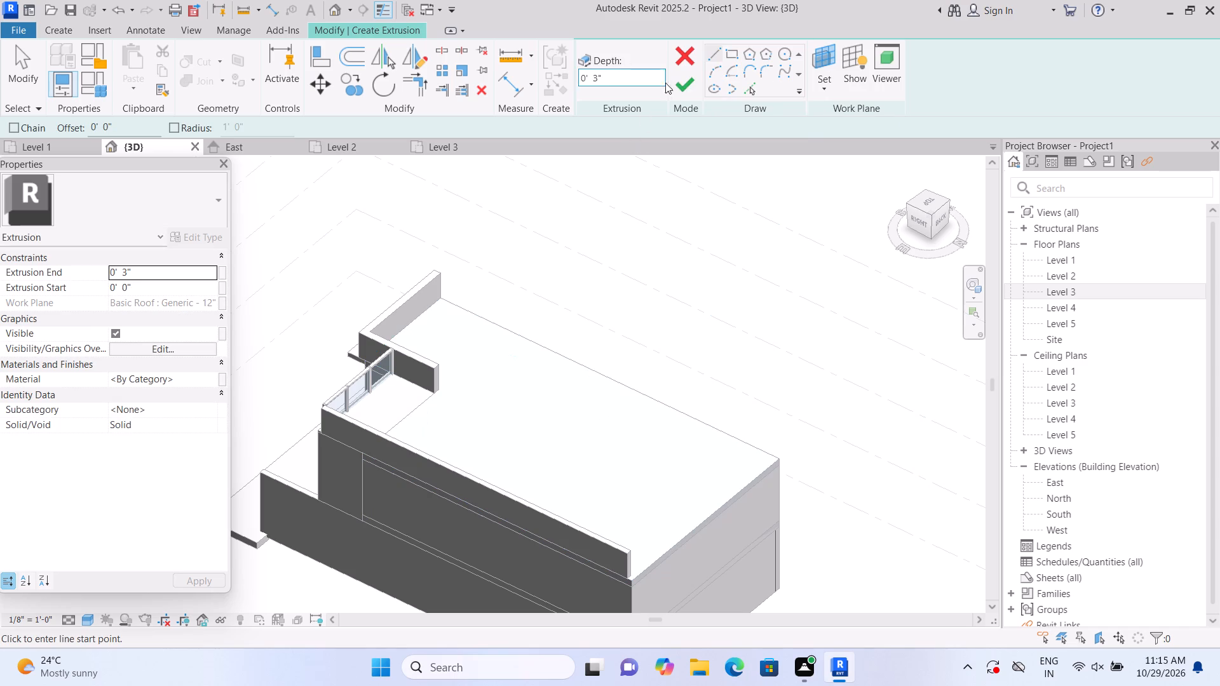
# Sketch a rectangle about 53'-6" by 1'-6" along the open long roof edge from the front parapet's end and extrude it 0' 3".
pyautogui.click(732, 54)
pyautogui.scroll(3, 478, 288)
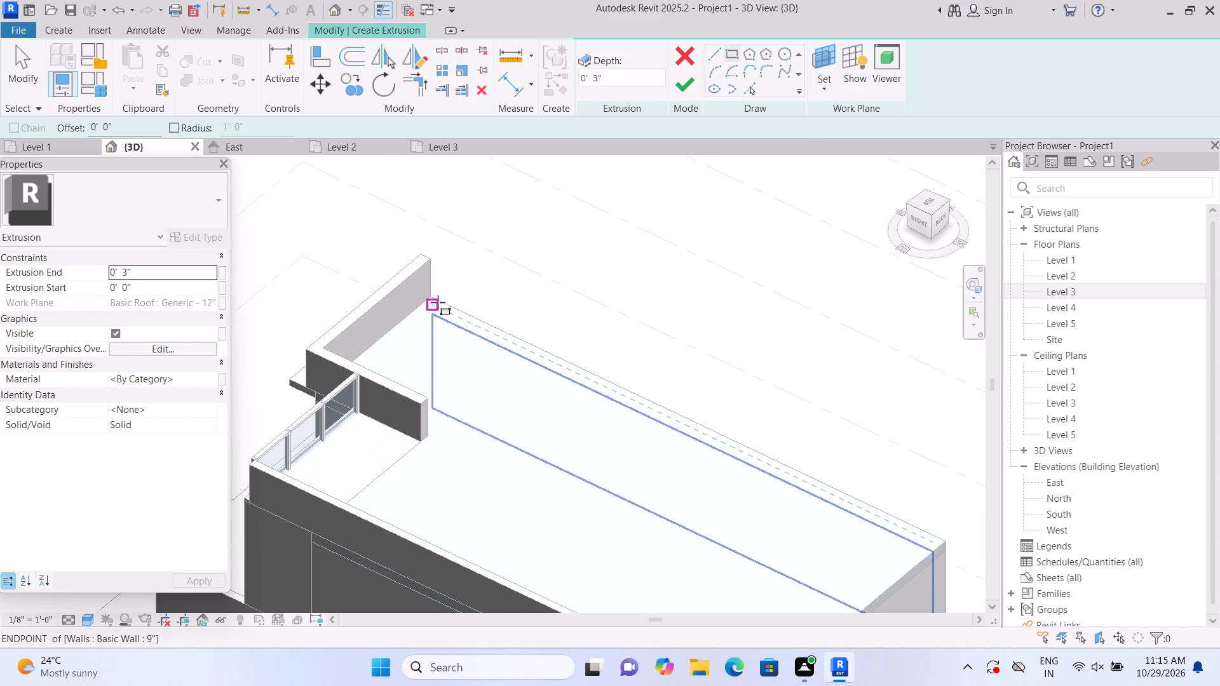
pyautogui.click(433, 295)
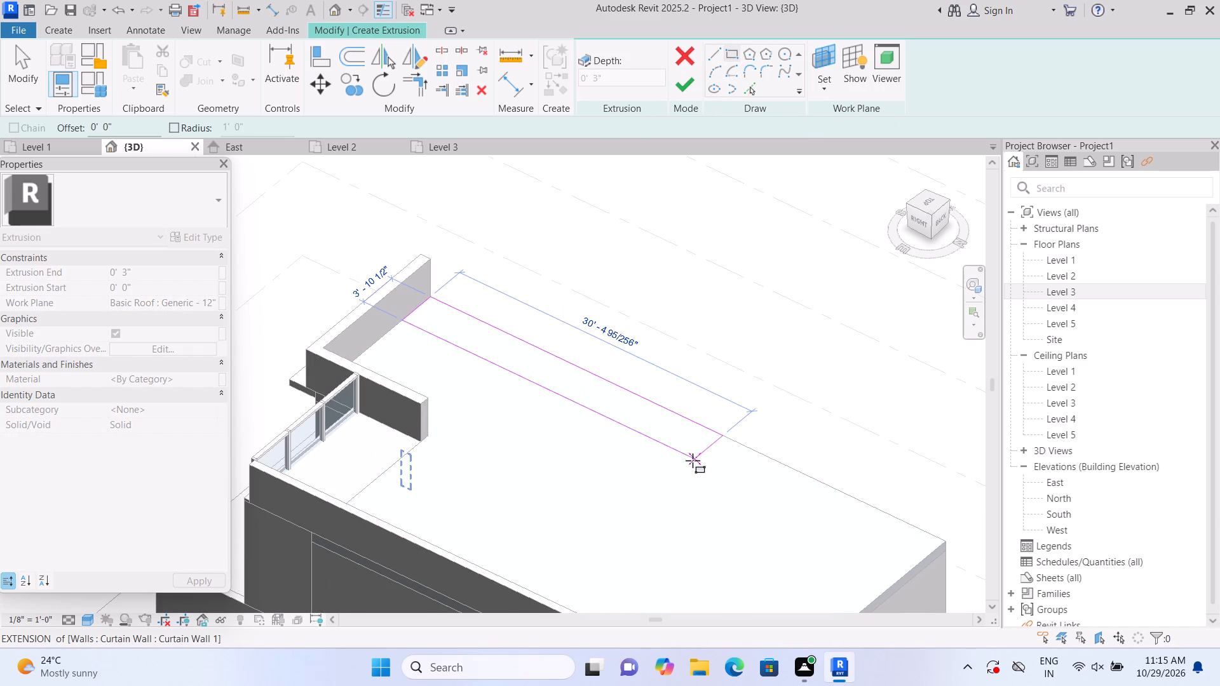
pyautogui.click(939, 552)
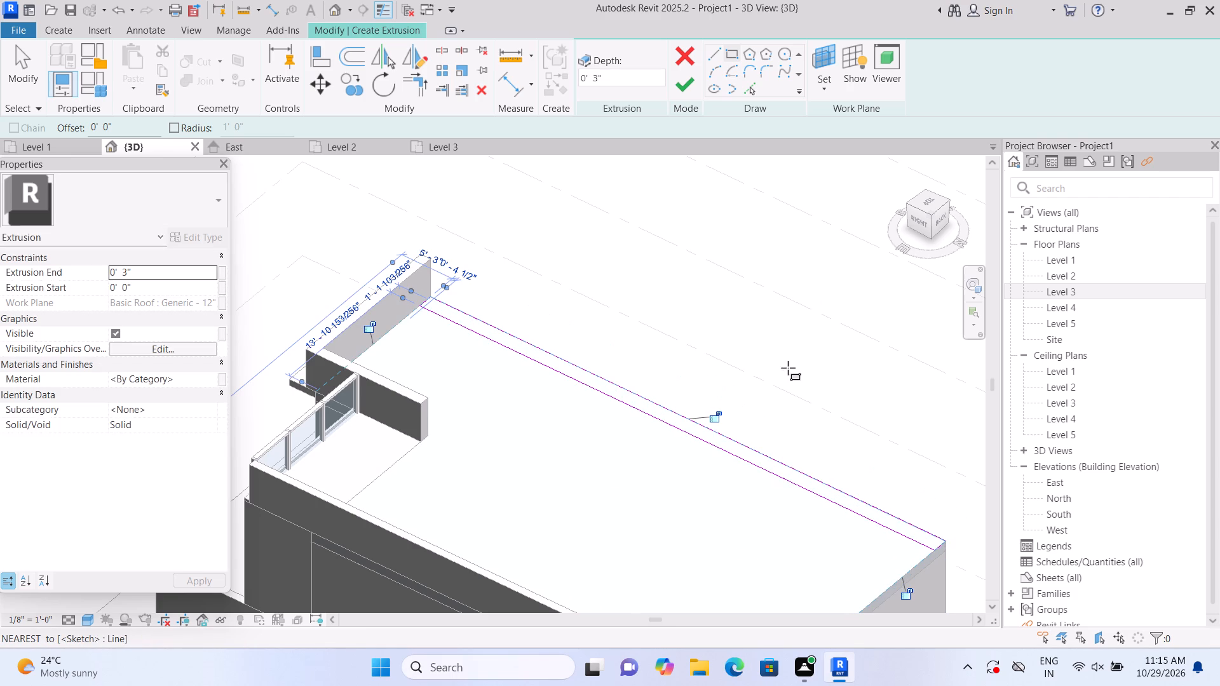
pyautogui.click(674, 88)
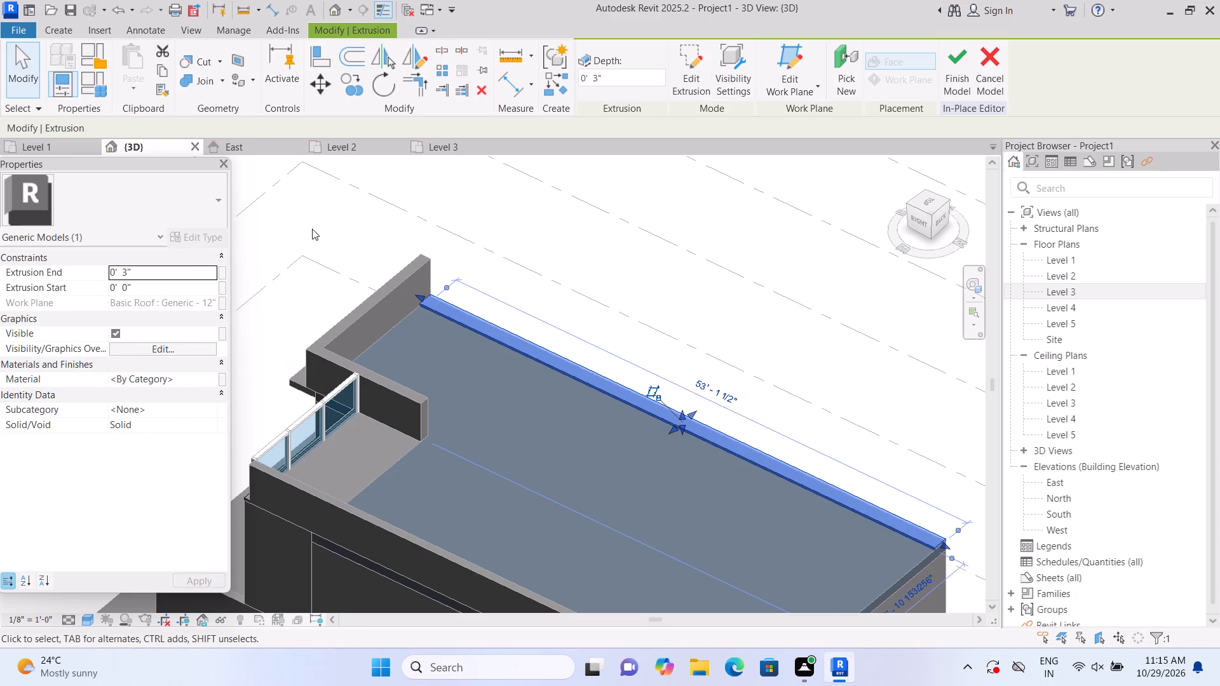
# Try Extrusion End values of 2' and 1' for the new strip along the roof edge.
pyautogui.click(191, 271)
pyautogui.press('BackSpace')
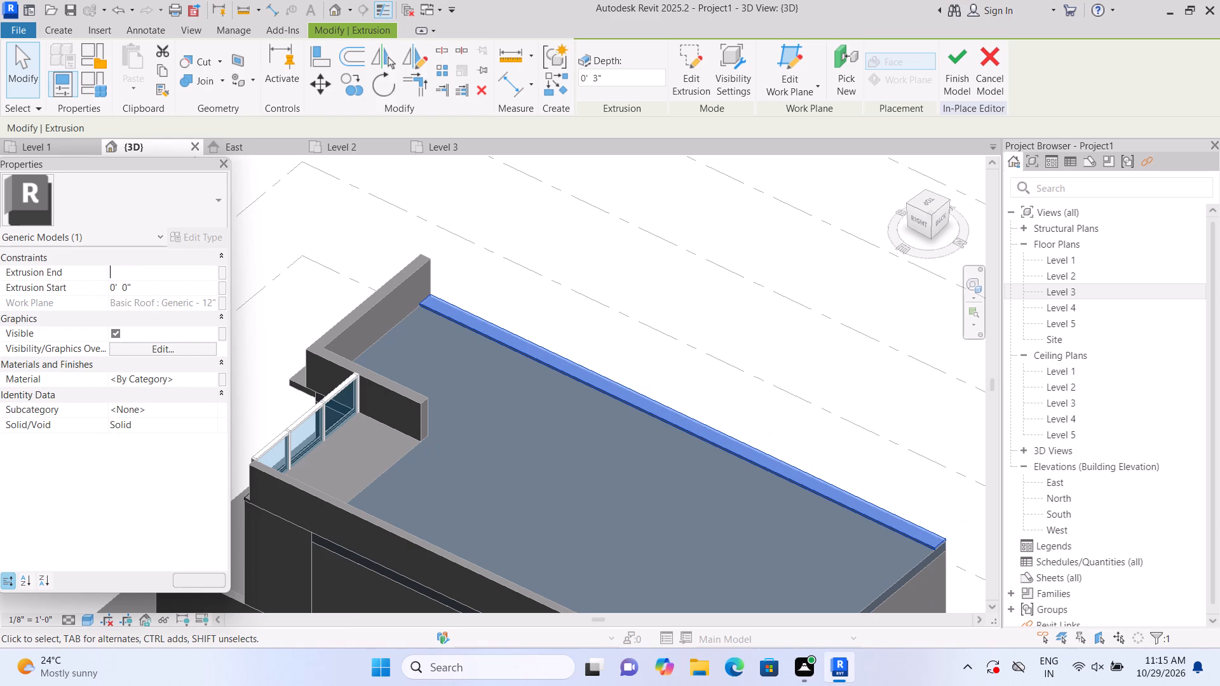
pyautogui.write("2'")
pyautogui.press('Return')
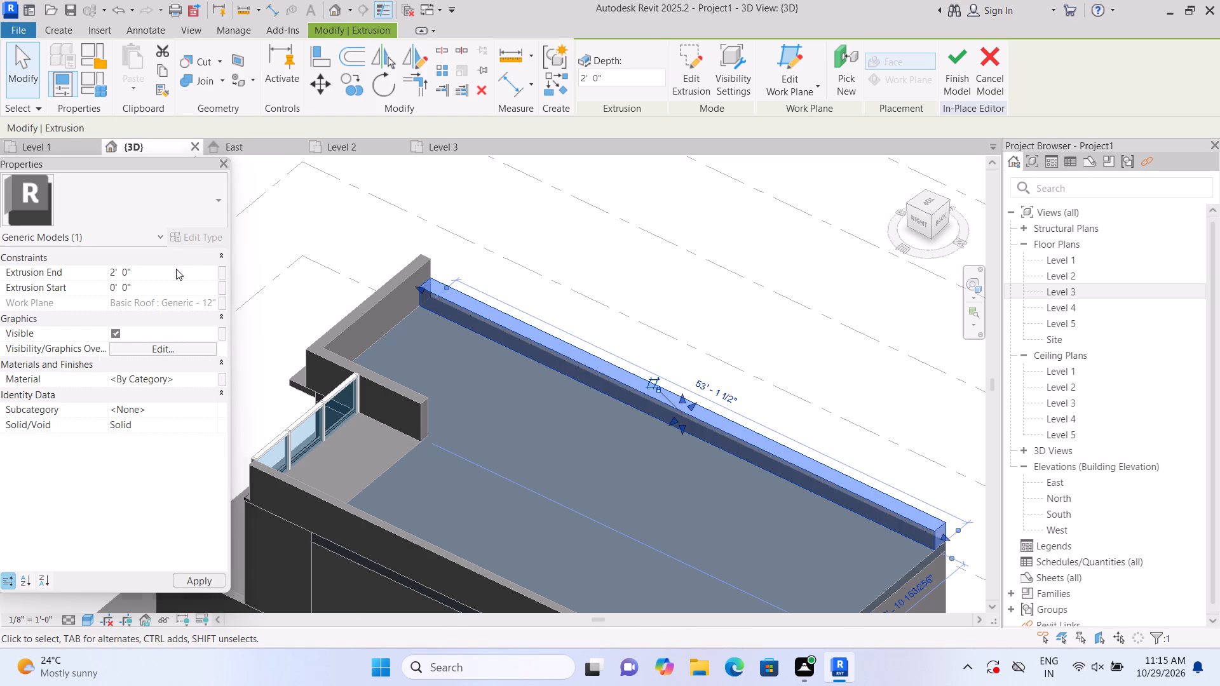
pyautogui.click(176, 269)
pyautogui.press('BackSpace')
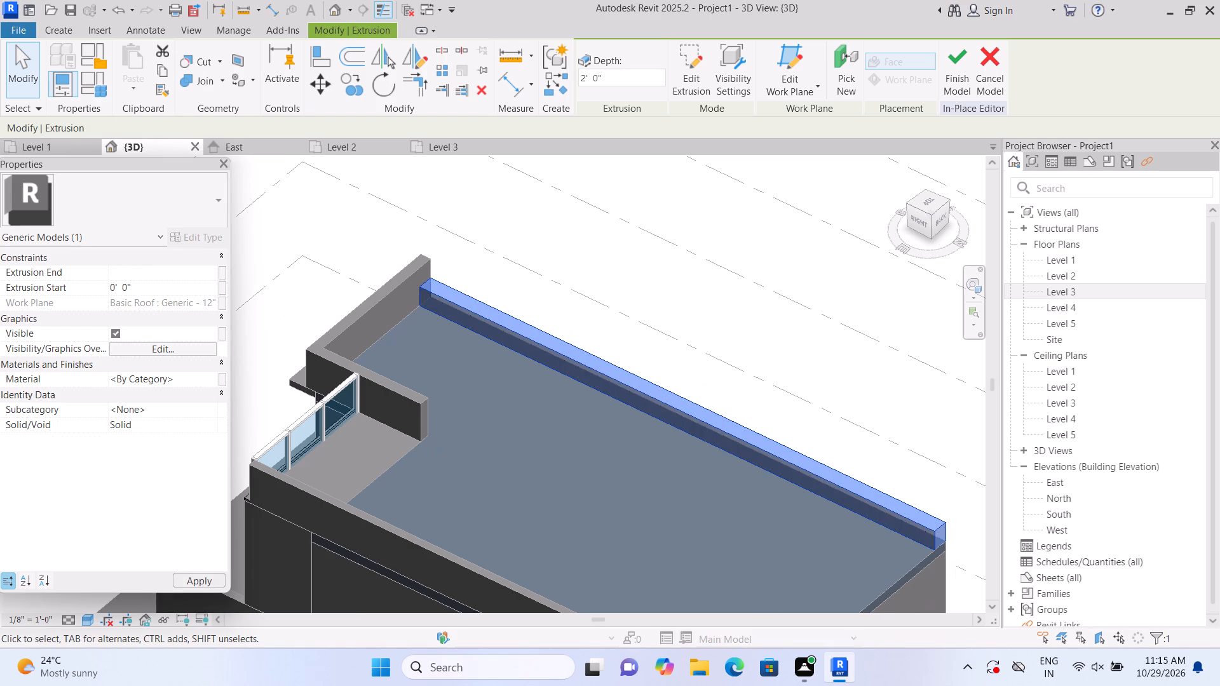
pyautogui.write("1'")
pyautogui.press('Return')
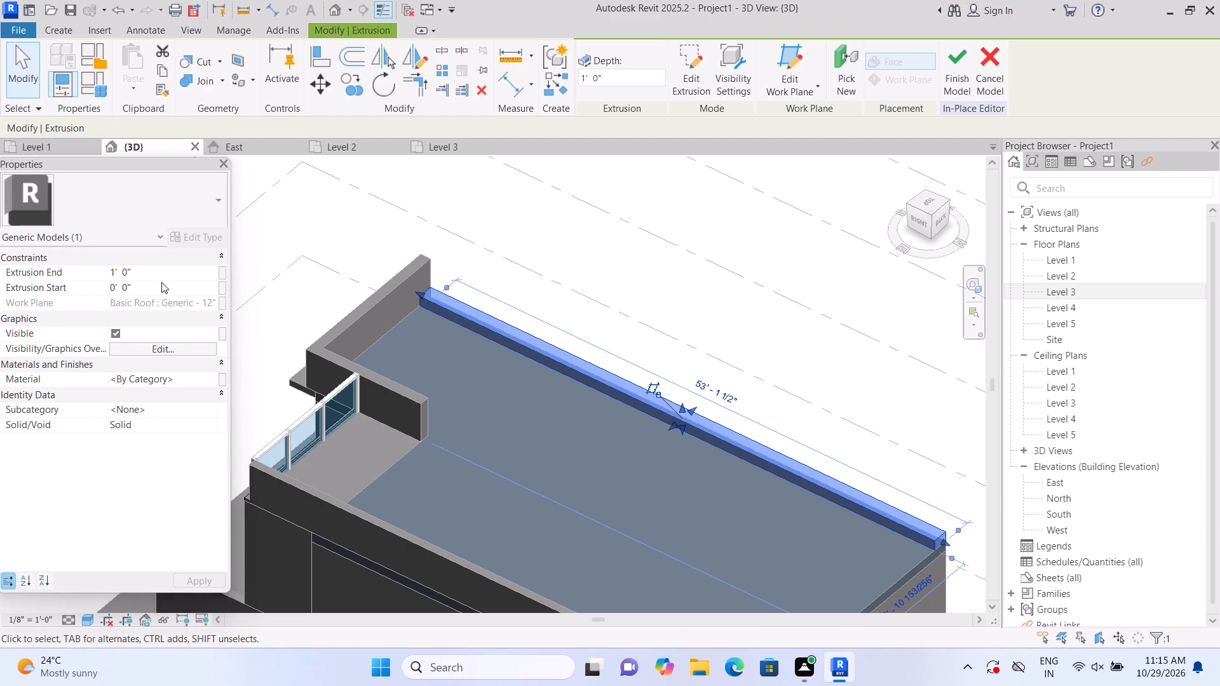
# Set the Extrusion End of the long roof-edge strip to 4'.
pyautogui.click(165, 277)
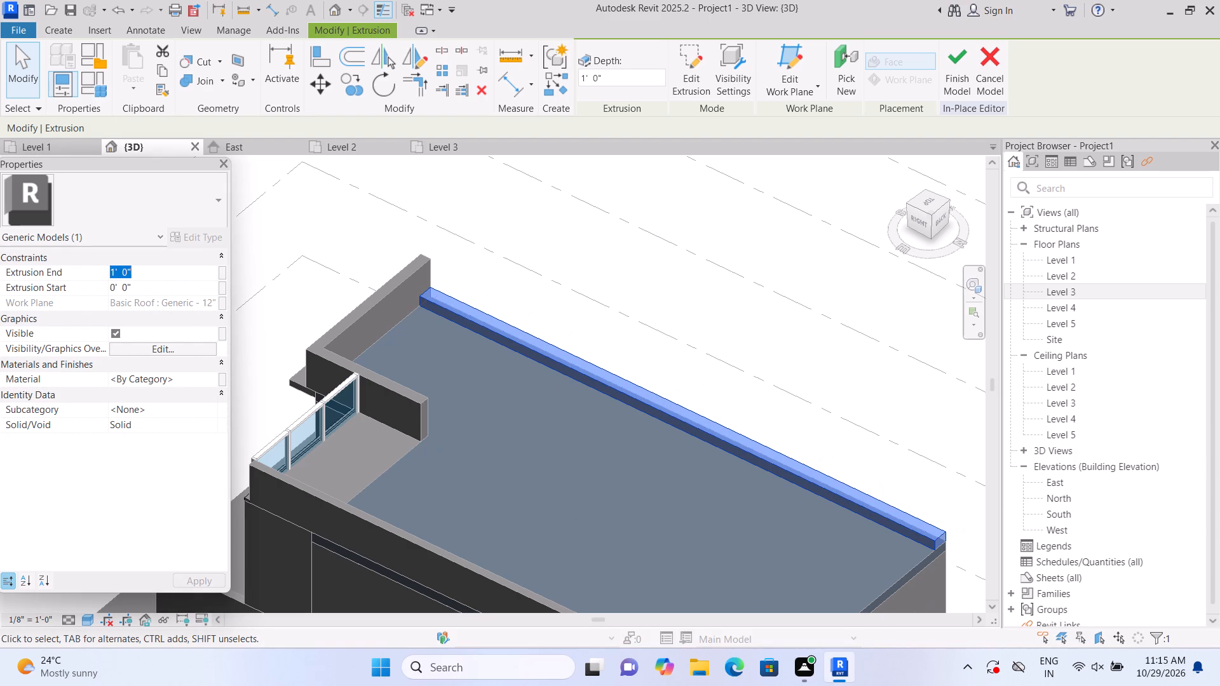
pyautogui.press('BackSpace')
pyautogui.write("4'")
pyautogui.press('Return')
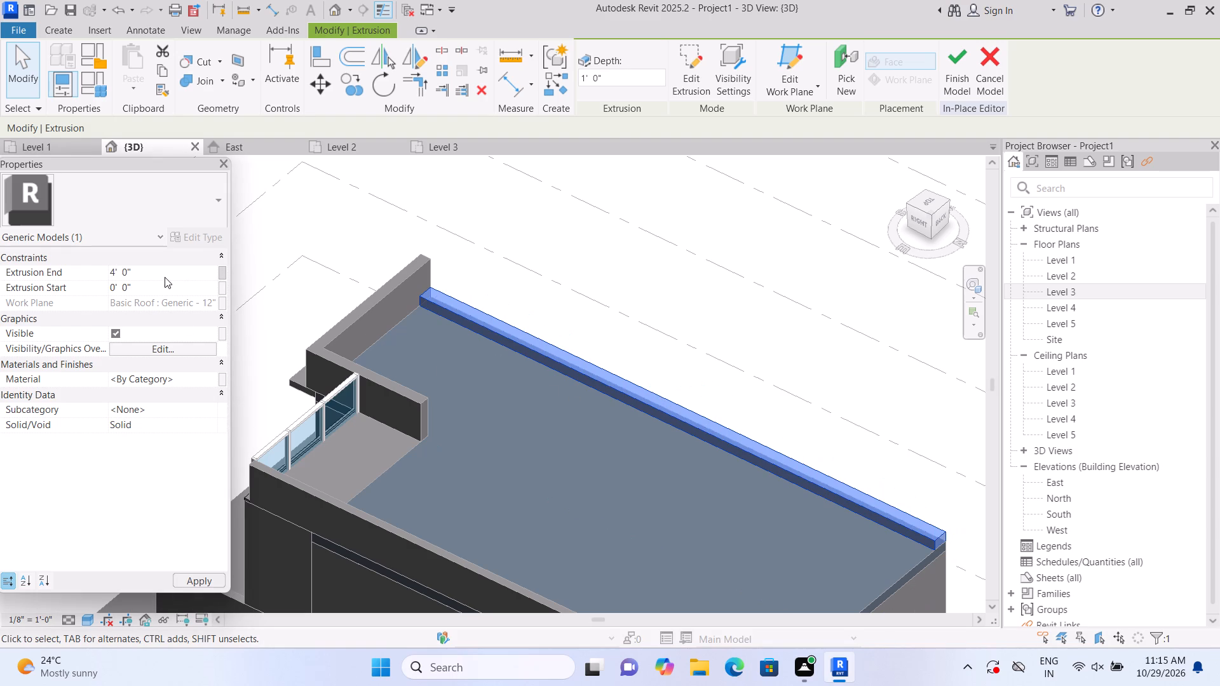
pyautogui.click(269, 310)
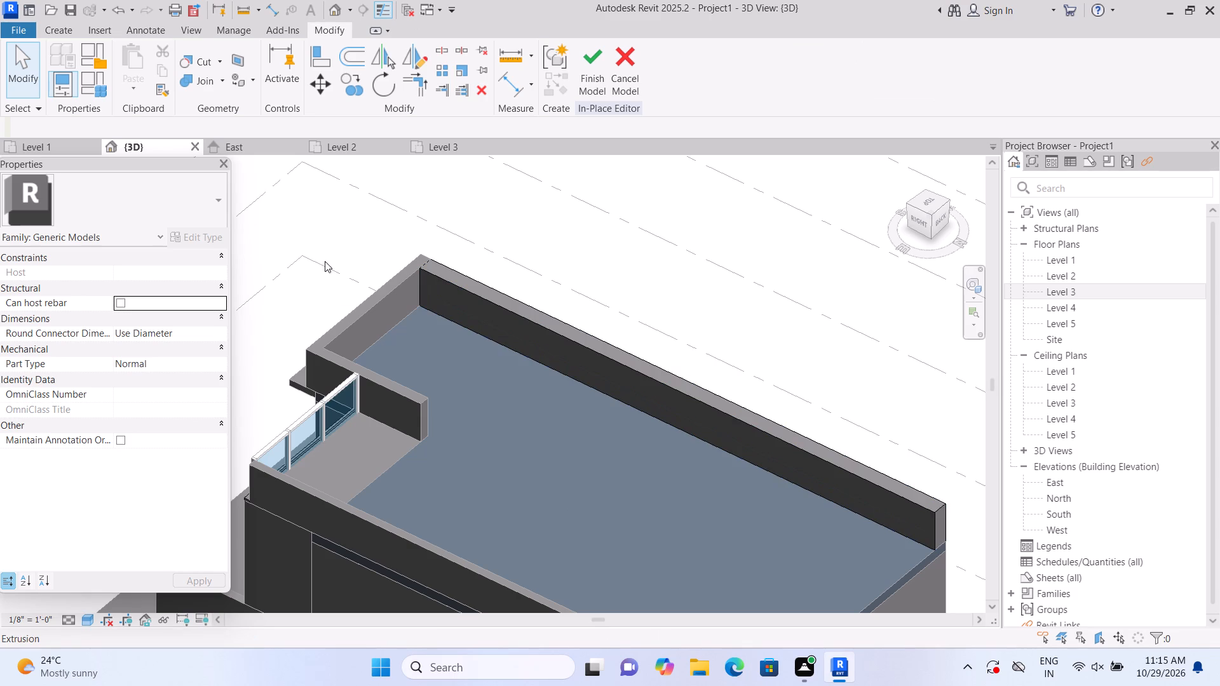
# Join the new long parapet with the front parapet using Join Geometry and finish the in-place model.
pyautogui.click(219, 86)
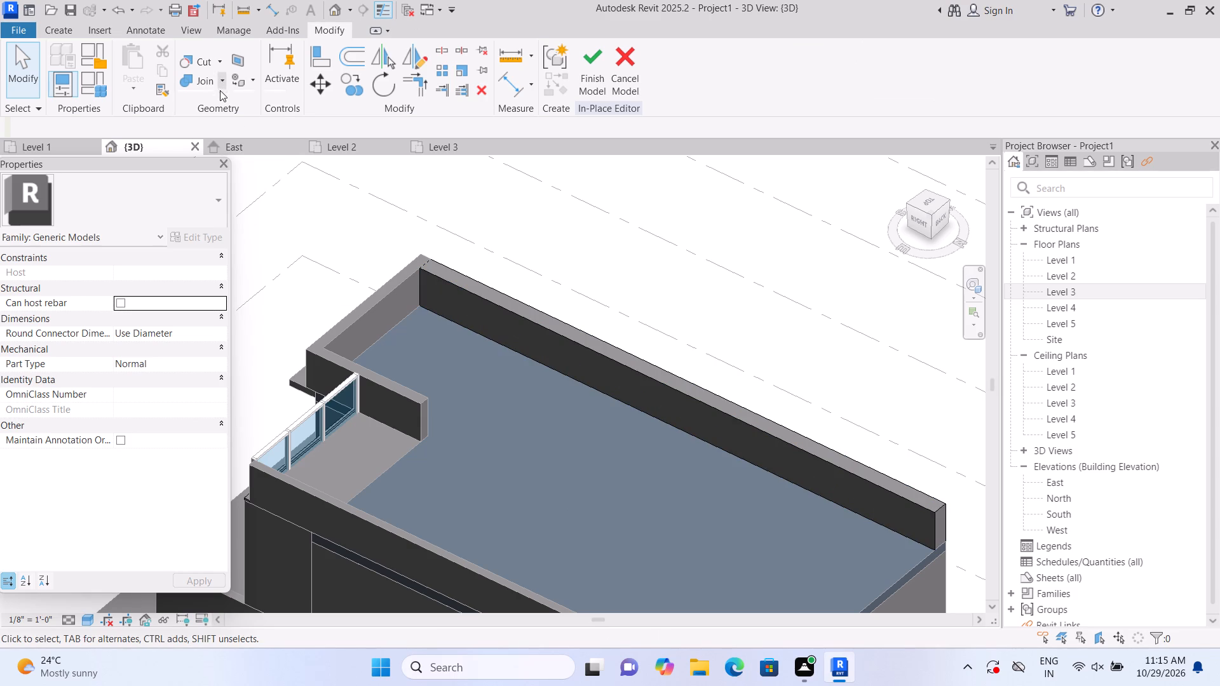
pyautogui.click(231, 105)
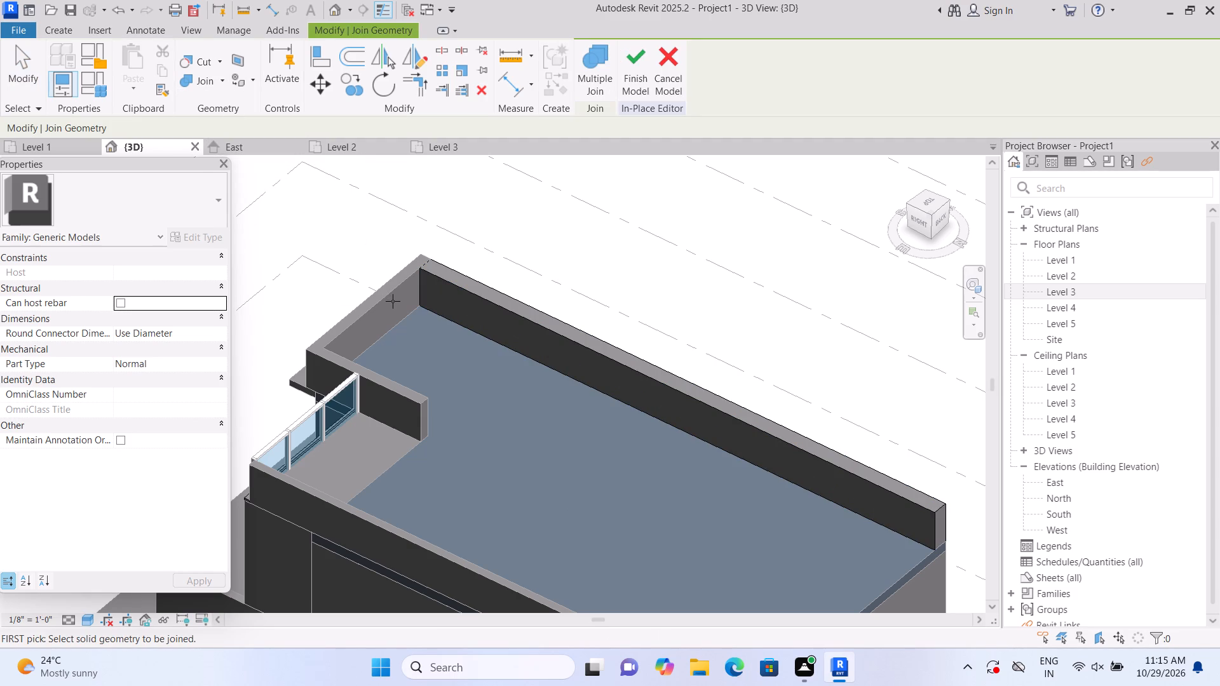
pyautogui.click(224, 84)
pyautogui.click(226, 111)
pyautogui.click(485, 291)
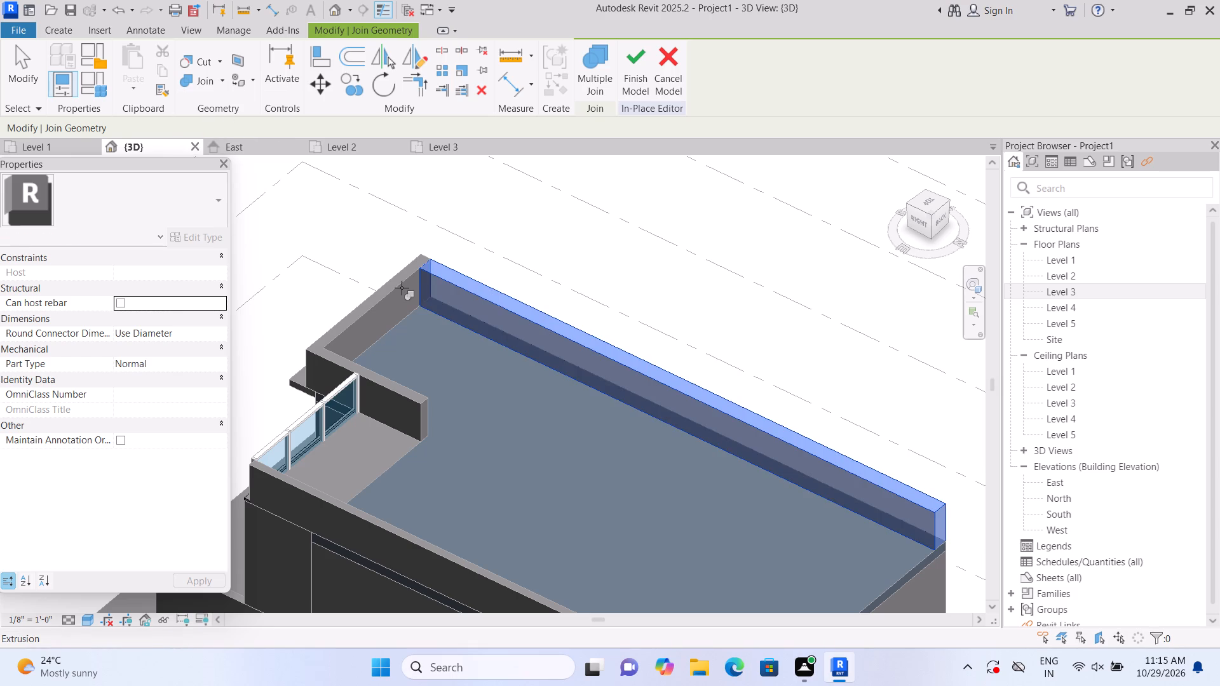
pyautogui.click(388, 288)
pyautogui.click(388, 288)
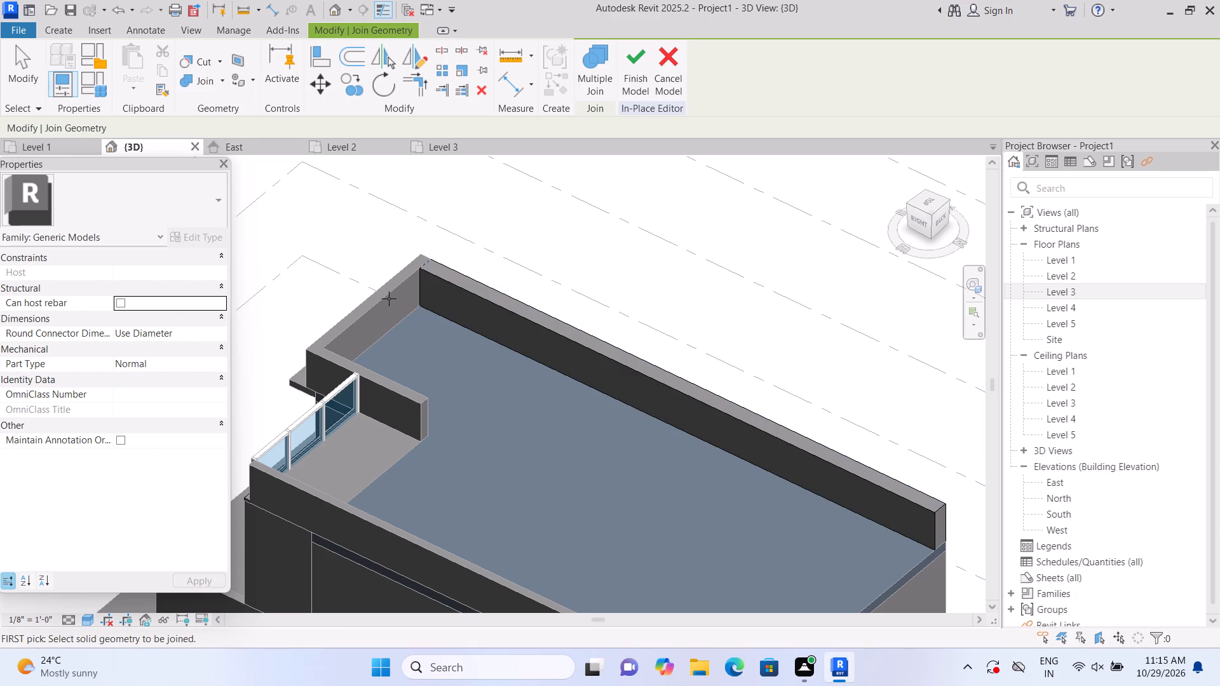
pyautogui.scroll(-2, 455, 396)
pyautogui.moveTo(601, 492); pyautogui.dragTo(556, 359, button='middle')
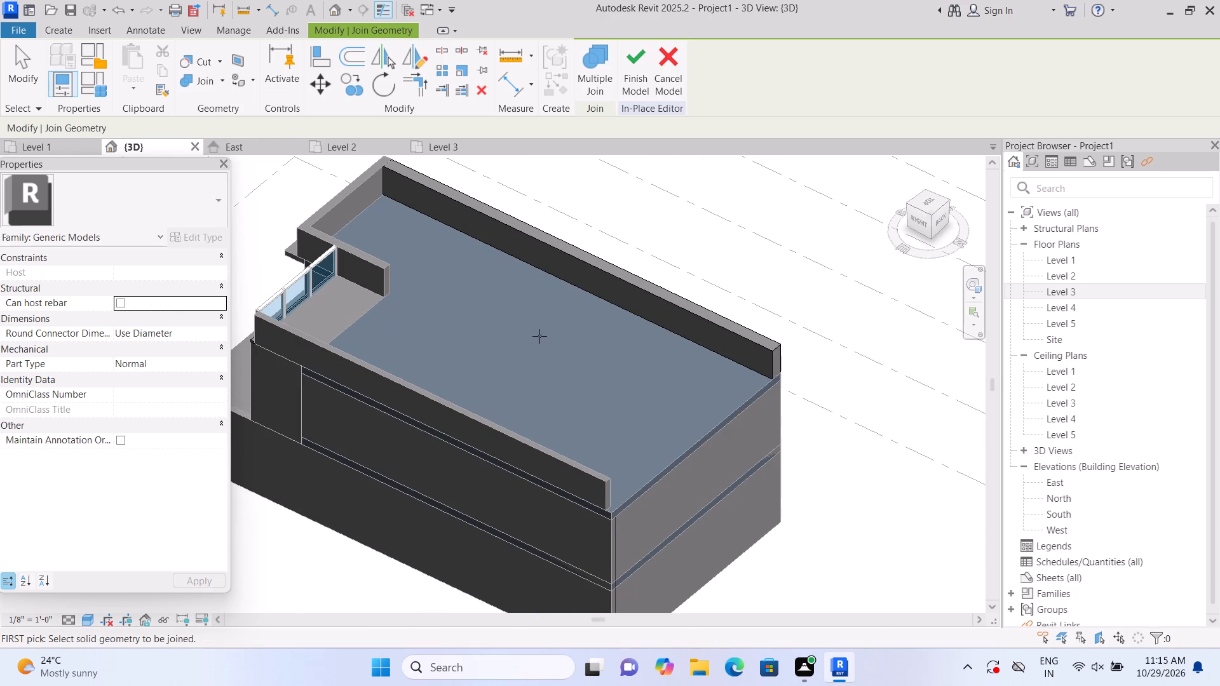
pyautogui.scroll(2, 771, 397)
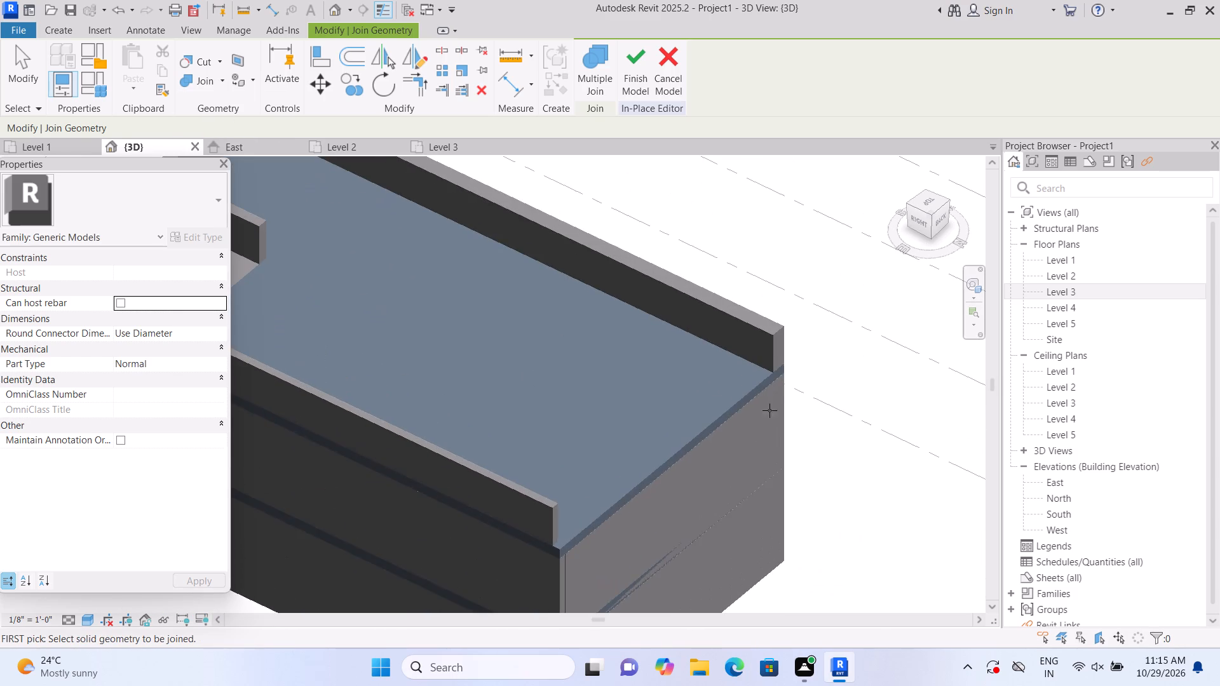
pyautogui.scroll(1, 535, 530)
pyautogui.press('Escape')
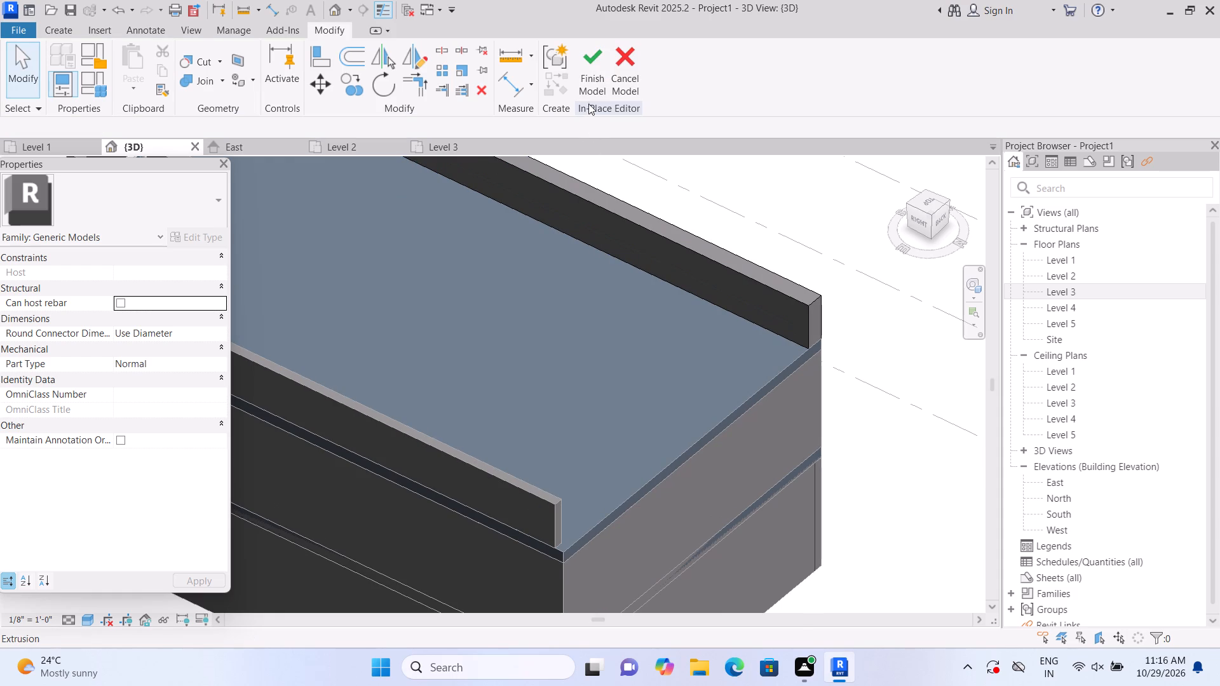
pyautogui.click(592, 85)
# Stretch the rear end of the older long side parapet to the building's rear wall face.
pyautogui.click(520, 485)
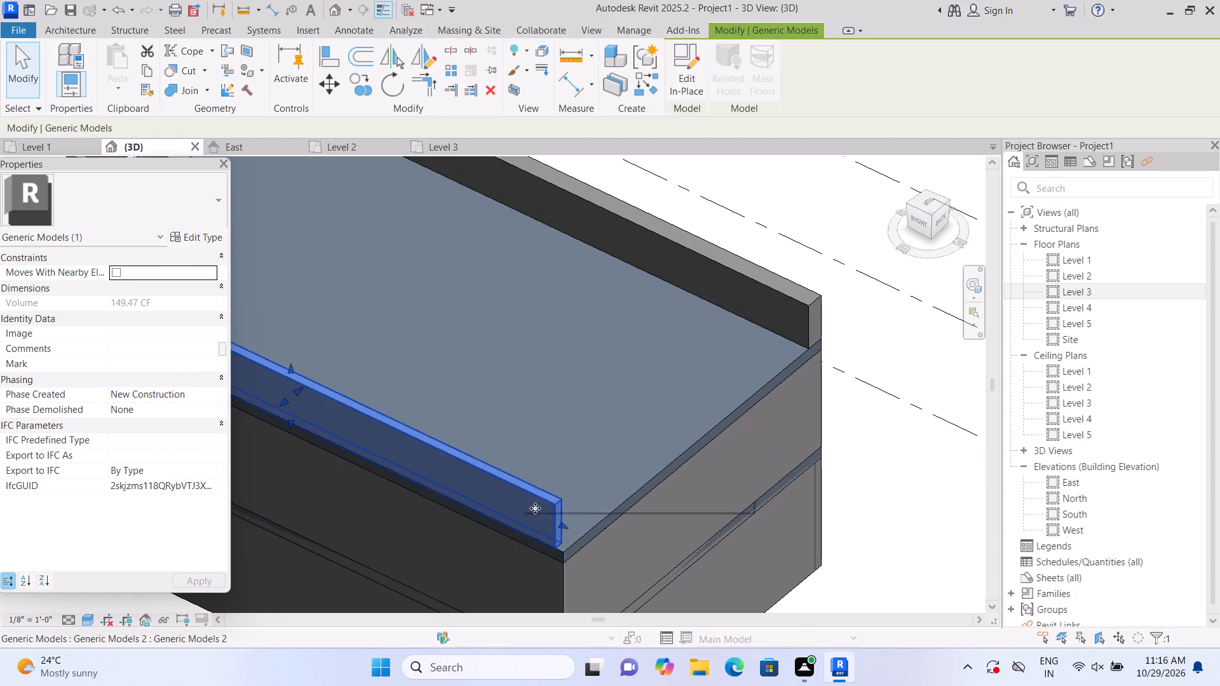
pyautogui.moveTo(562, 523); pyautogui.dragTo(567, 530)
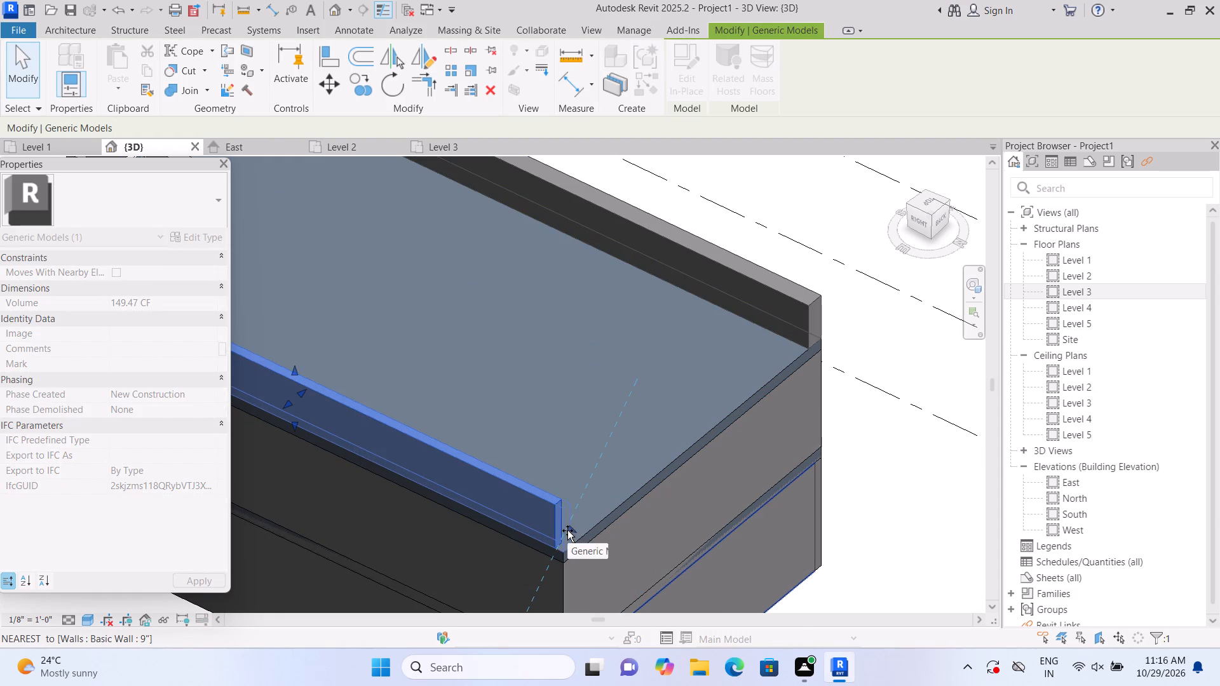
pyautogui.moveTo(567, 530); pyautogui.dragTo(559, 535)
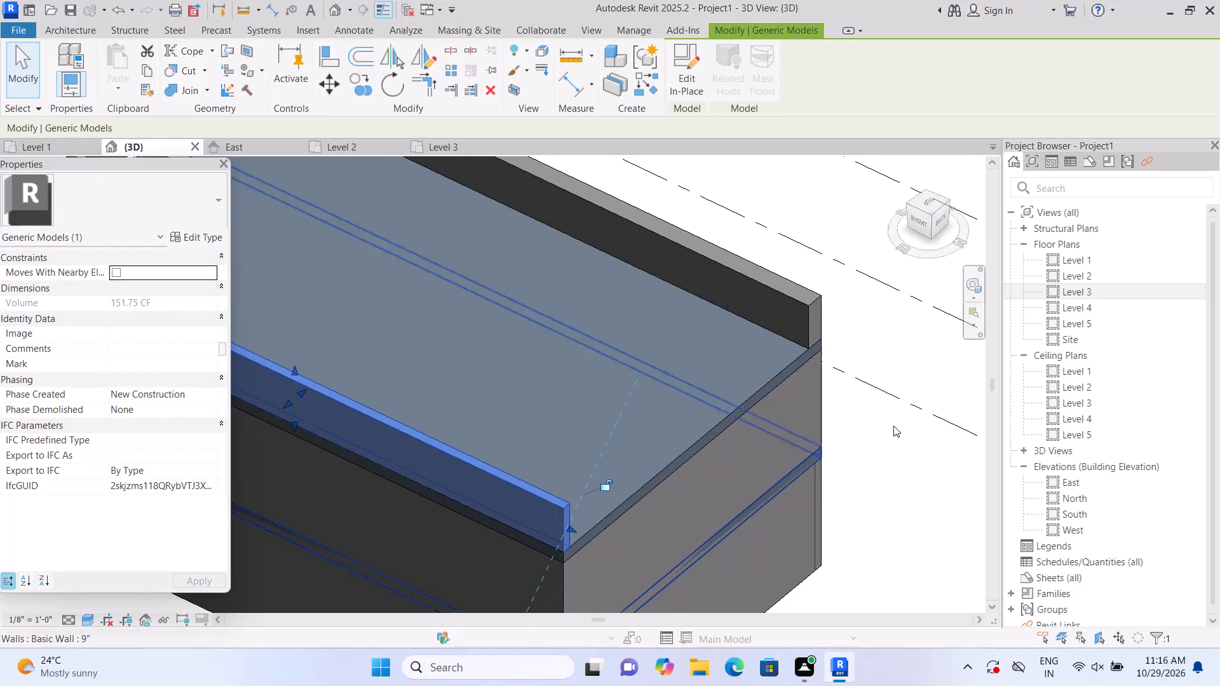
pyautogui.click(925, 434)
# Thin the new long parapet by pulling its inner face outward towards the roof edge.
pyautogui.click(778, 294)
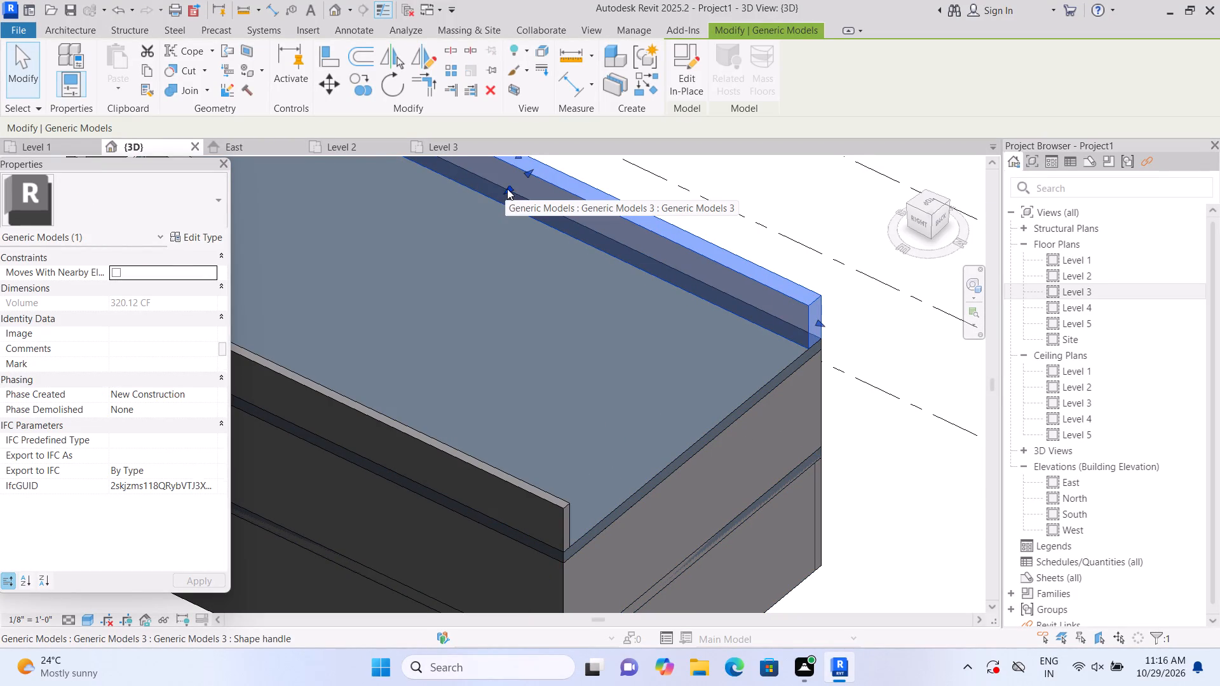
pyautogui.moveTo(507, 189); pyautogui.dragTo(514, 184)
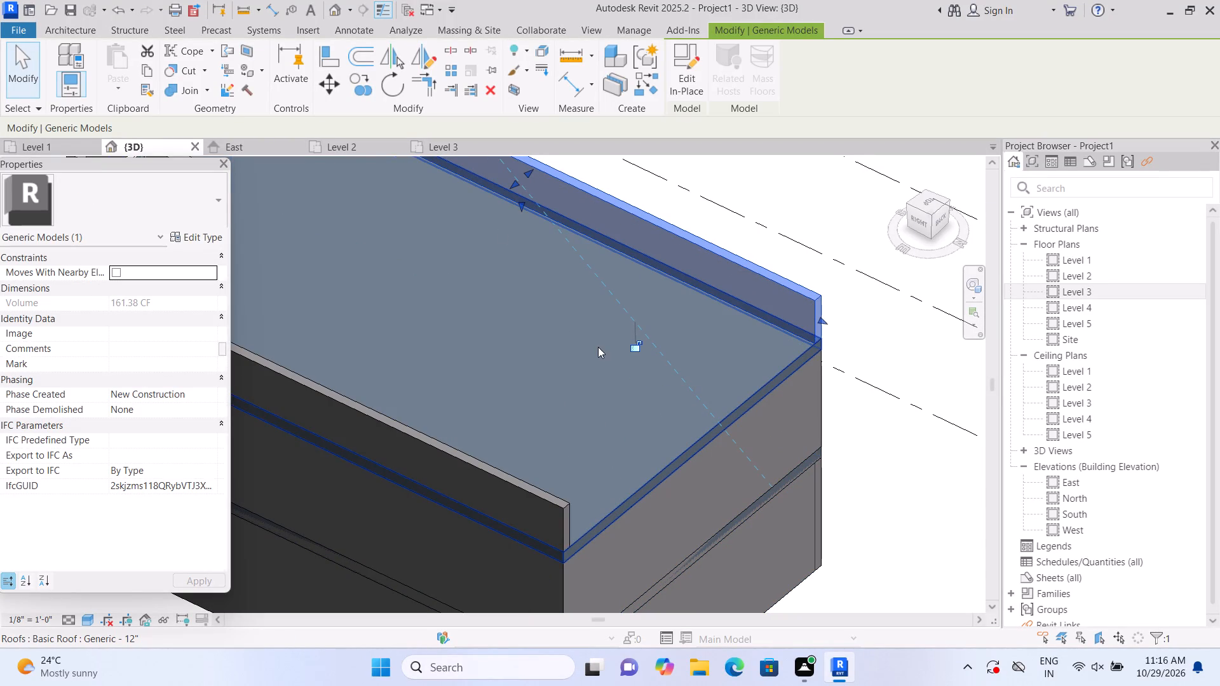
pyautogui.press('Escape')
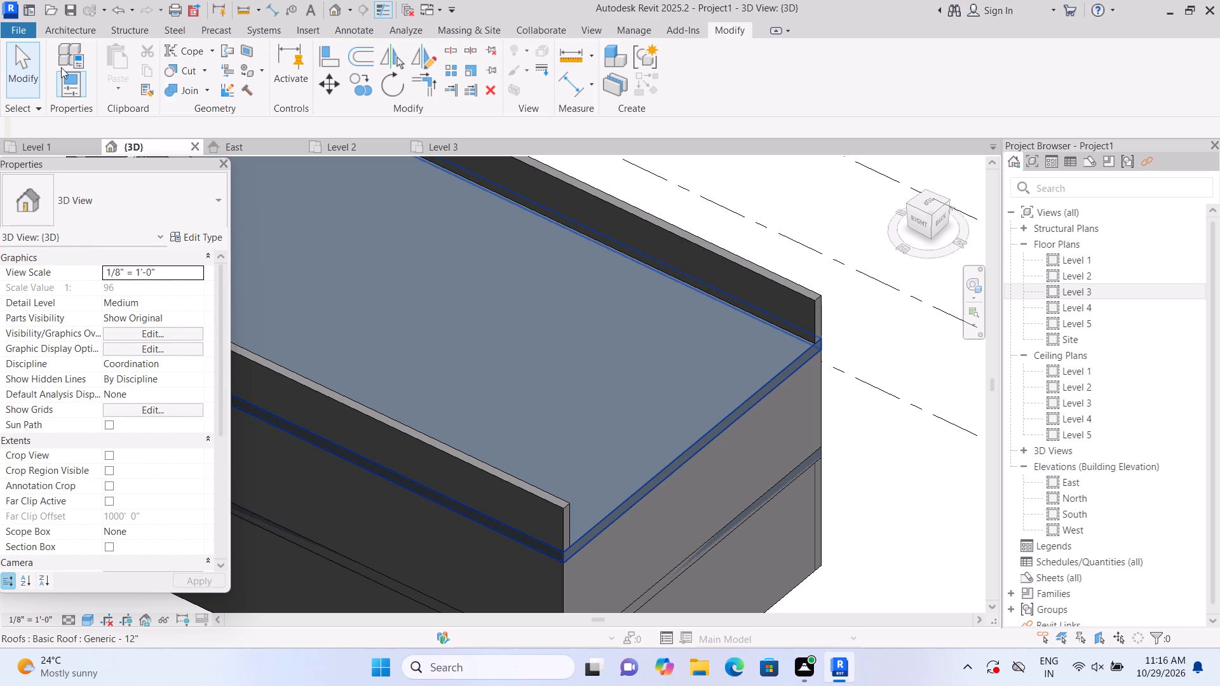
# Start a new in-place component in the Generic Models category, keeping the name Generic Models 4.
pyautogui.click(71, 28)
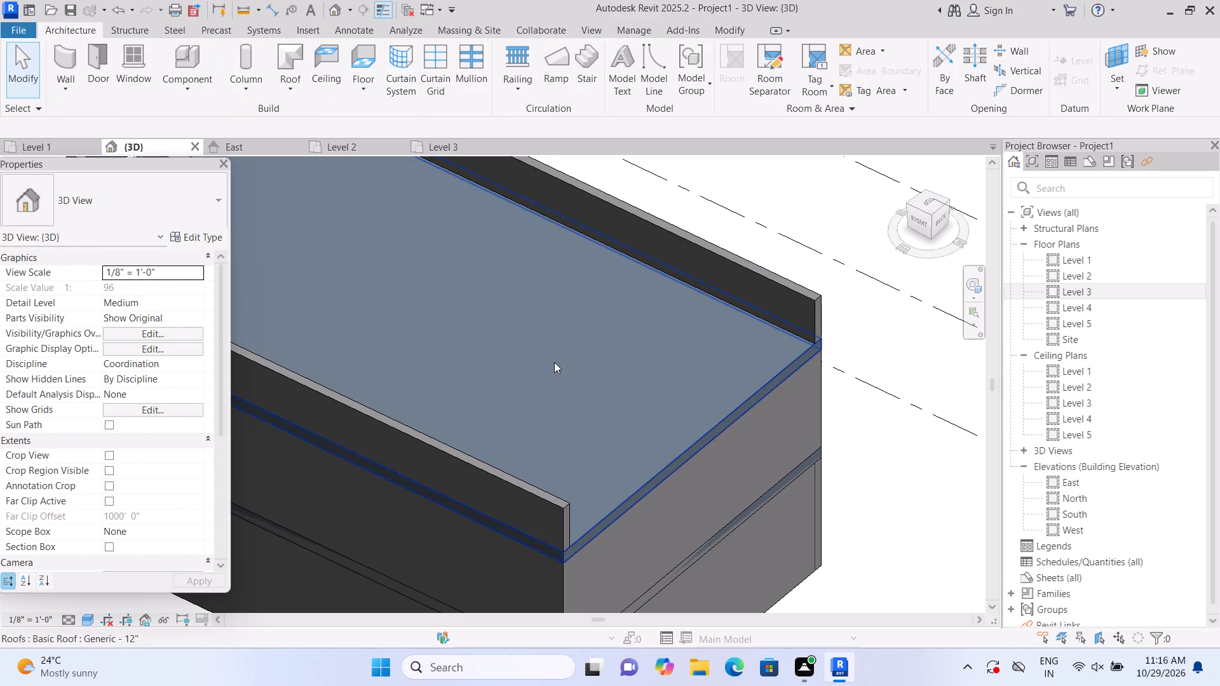
pyautogui.click(200, 86)
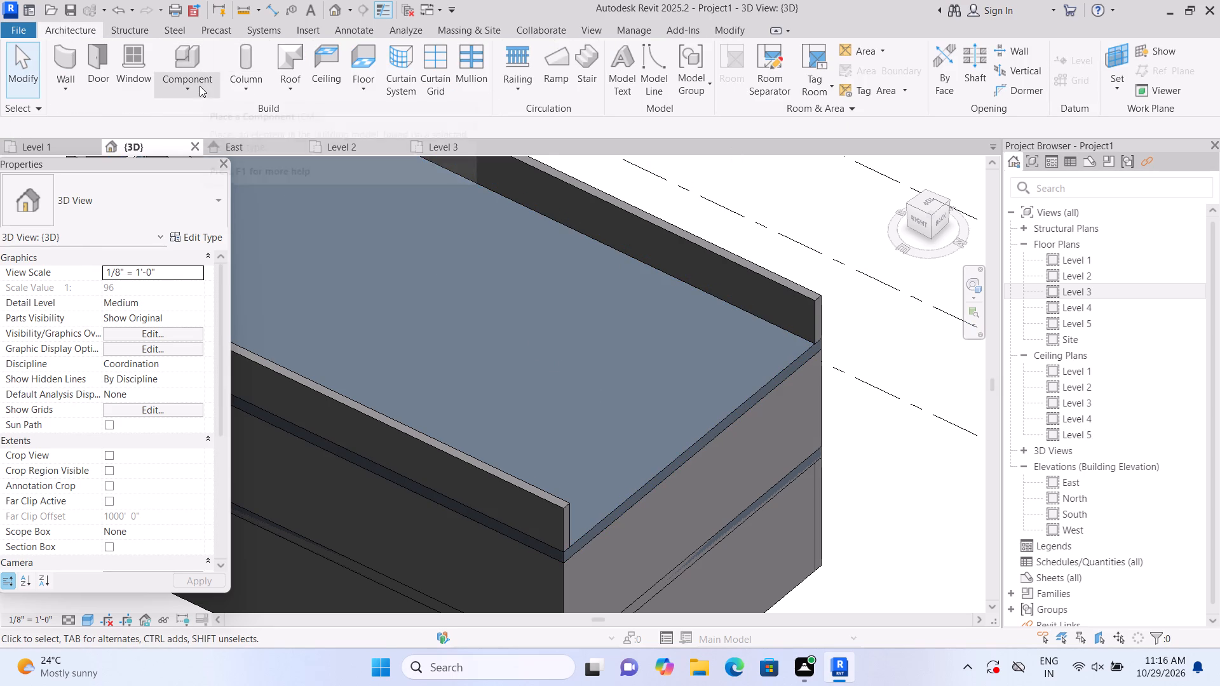
pyautogui.click(210, 151)
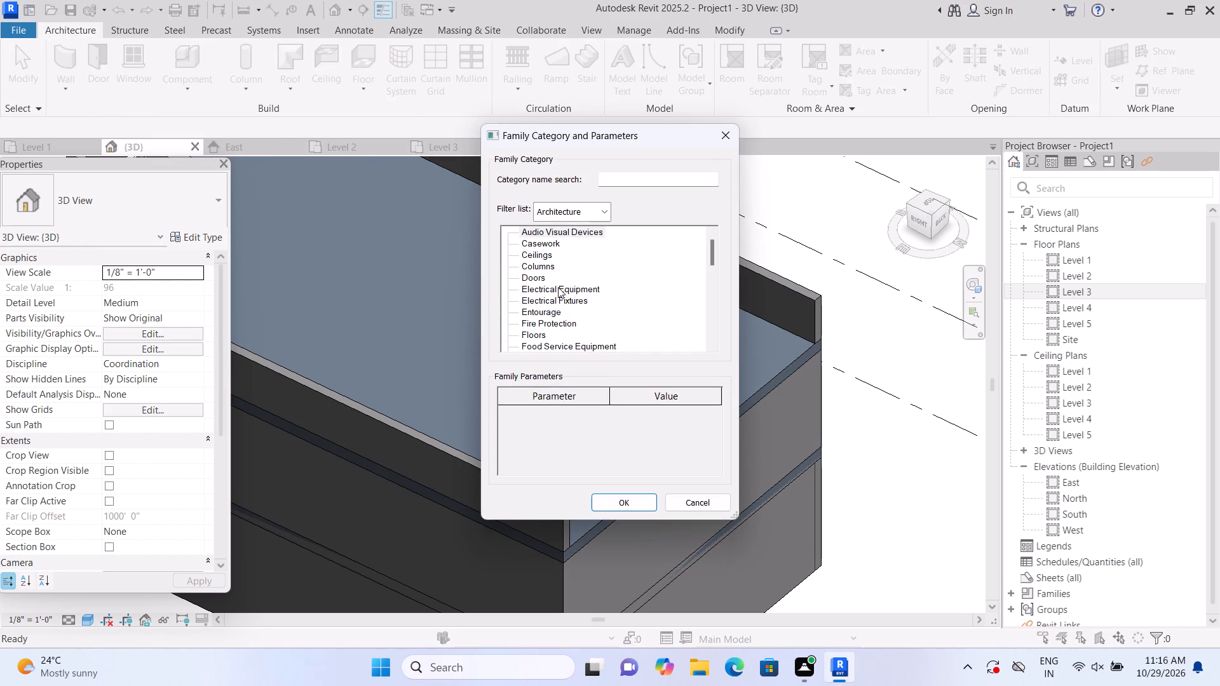
pyautogui.scroll(-5, 558, 293)
pyautogui.click(555, 319)
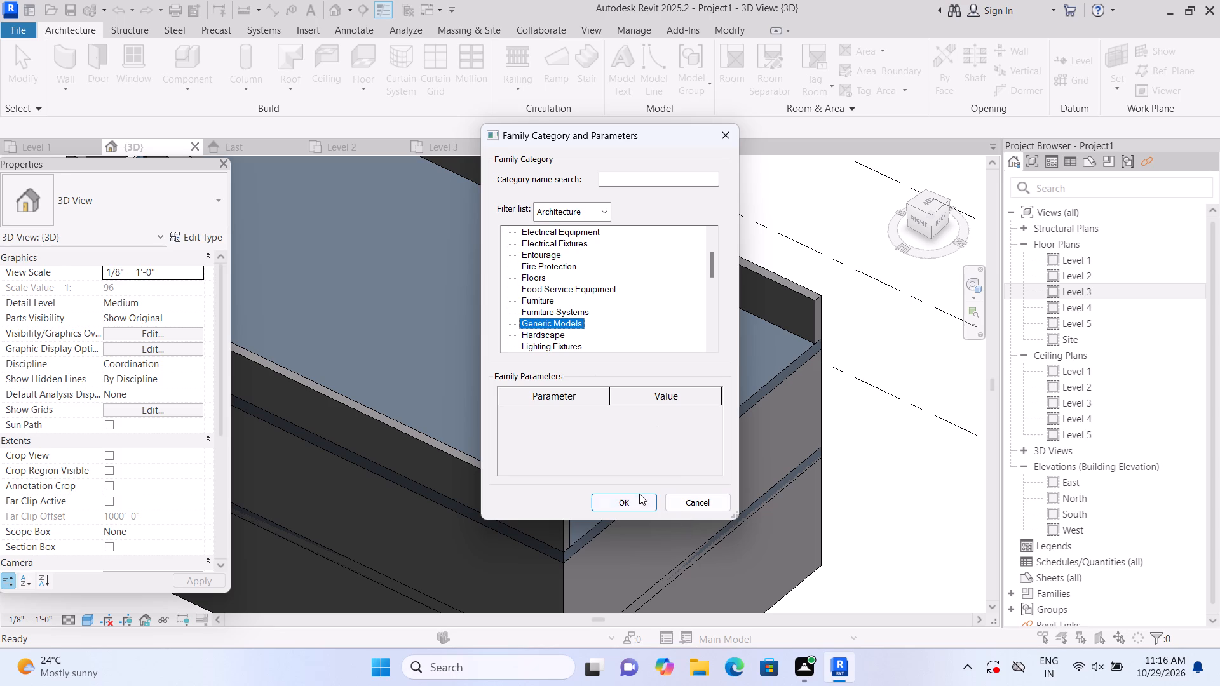
pyautogui.click(638, 505)
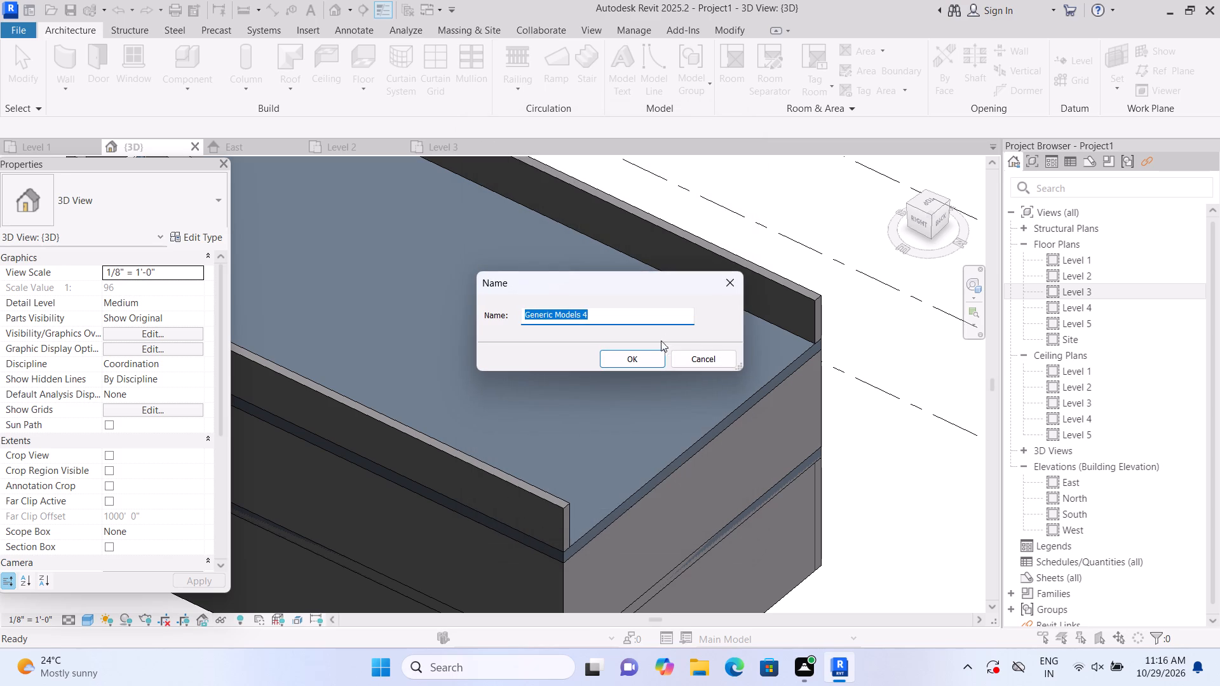
pyautogui.click(649, 356)
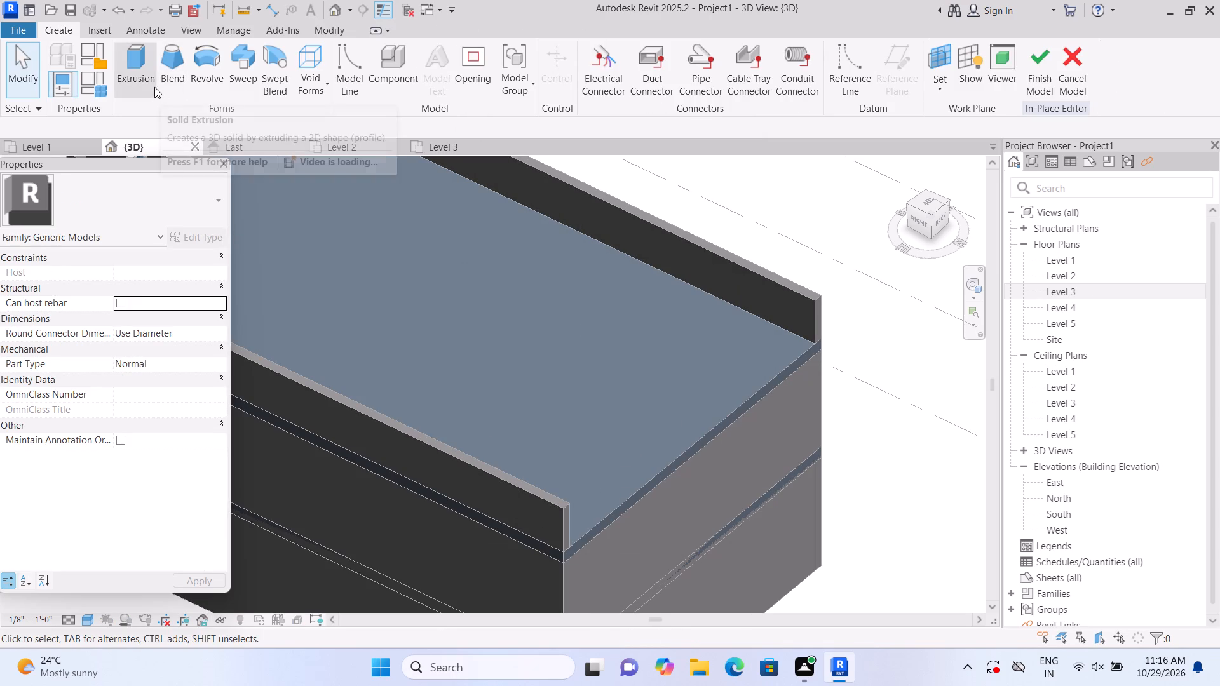
# Sketch a thin rectangular extrusion about 28'-5" long on the roof's top face along the rear edge, between the two side parapets.
pyautogui.click(149, 86)
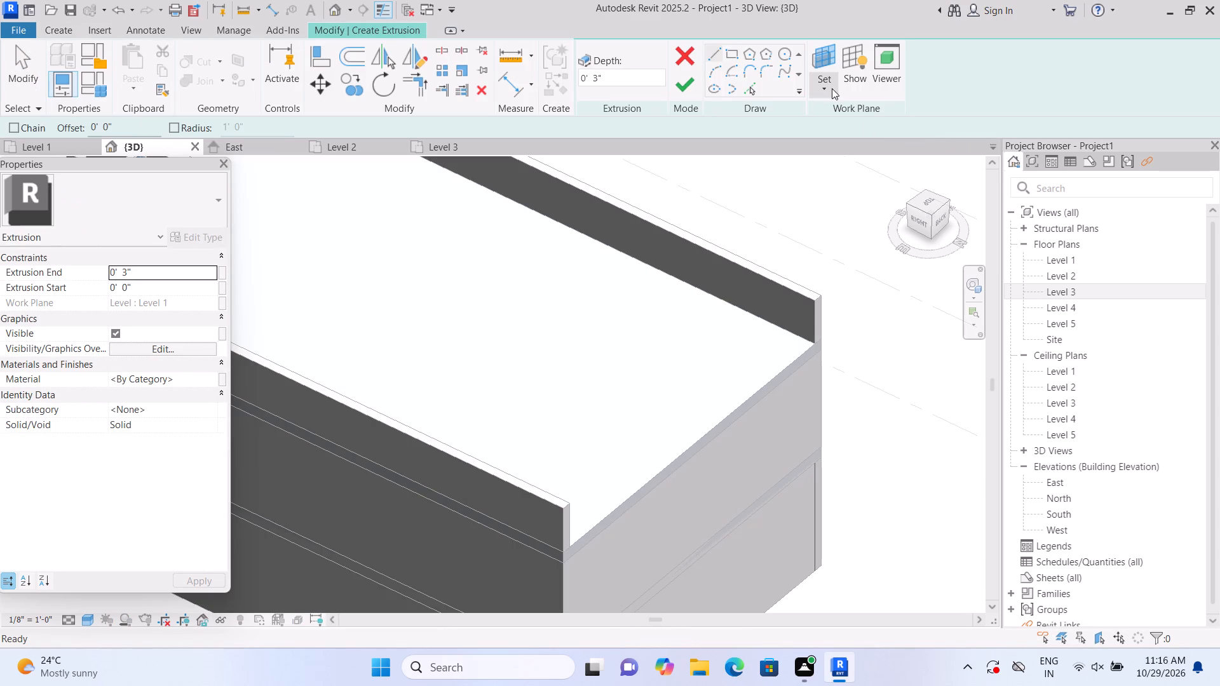
pyautogui.click(832, 88)
pyautogui.click(828, 143)
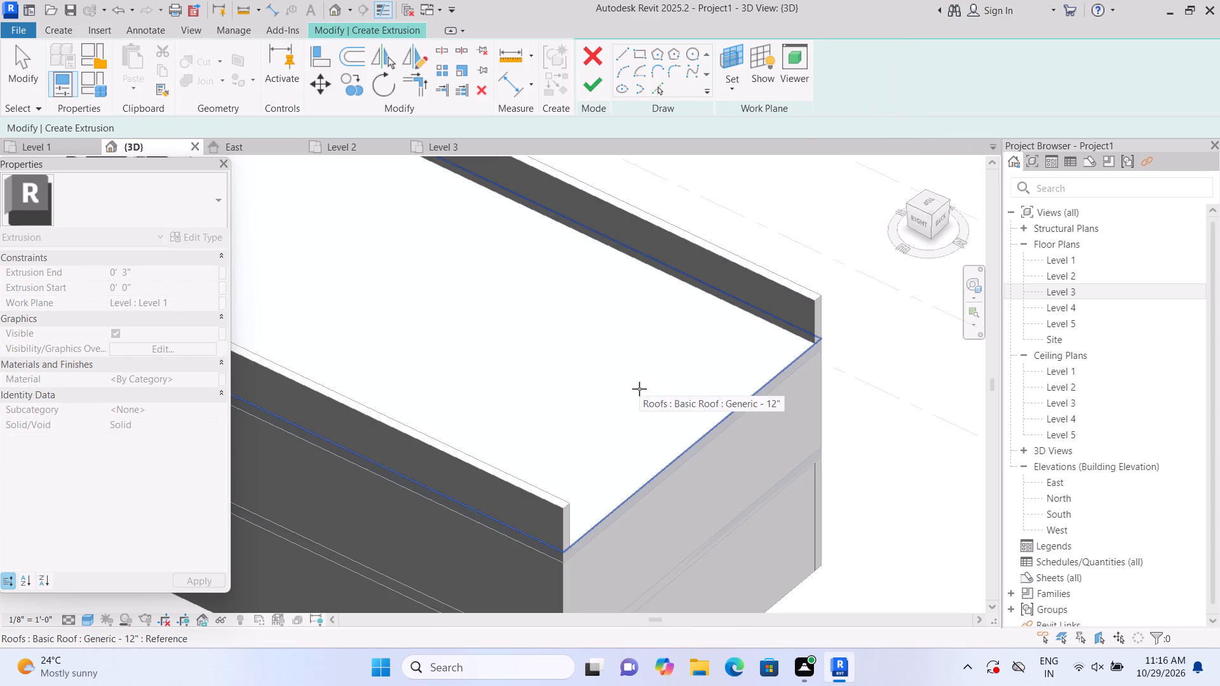
pyautogui.click(639, 389)
pyautogui.click(736, 51)
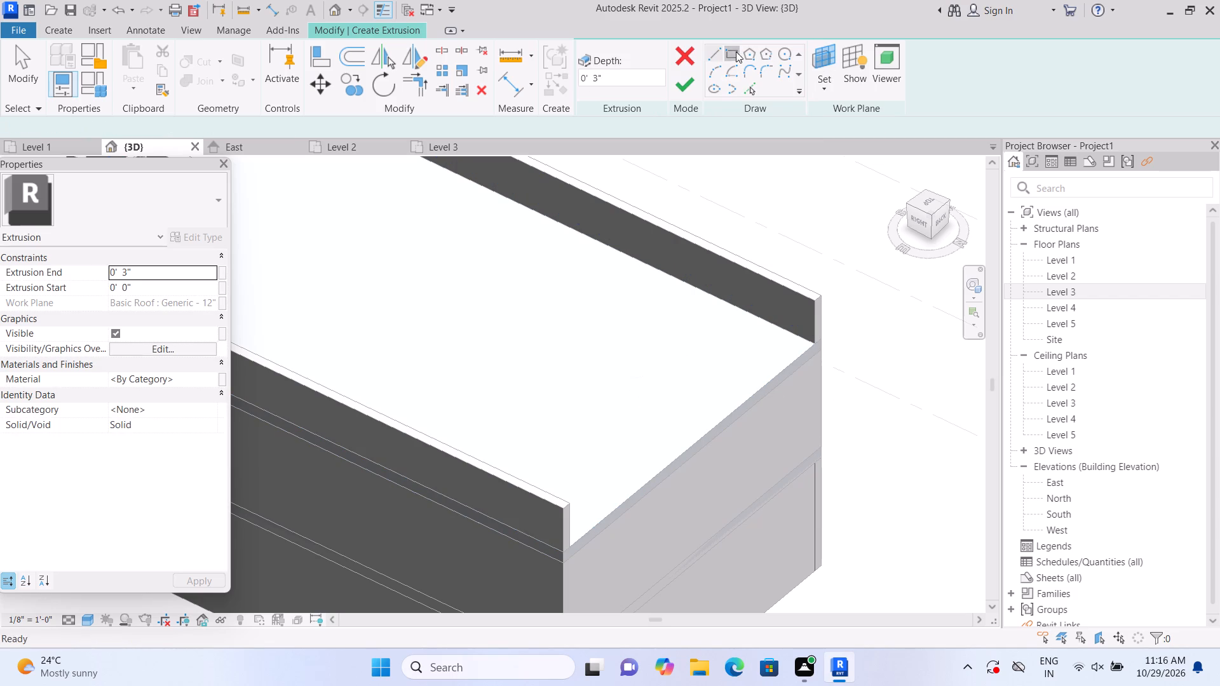
pyautogui.scroll(6, 857, 375)
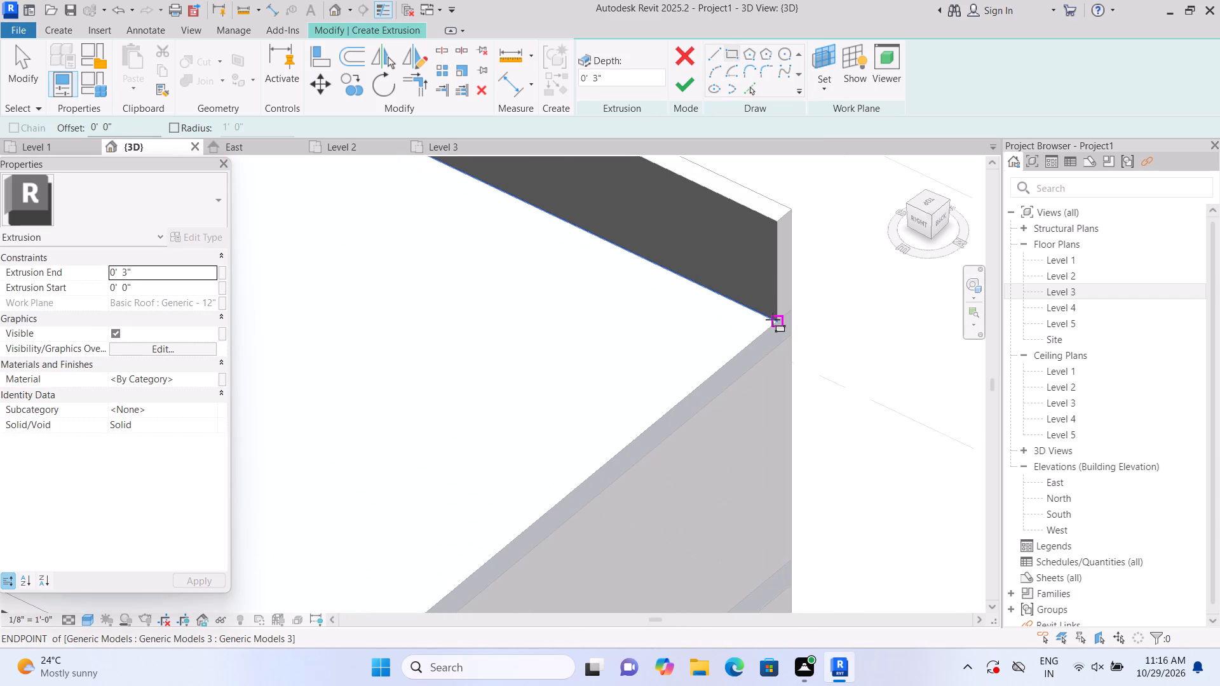
pyautogui.click(773, 319)
pyautogui.moveTo(538, 401); pyautogui.dragTo(702, 182, button='middle')
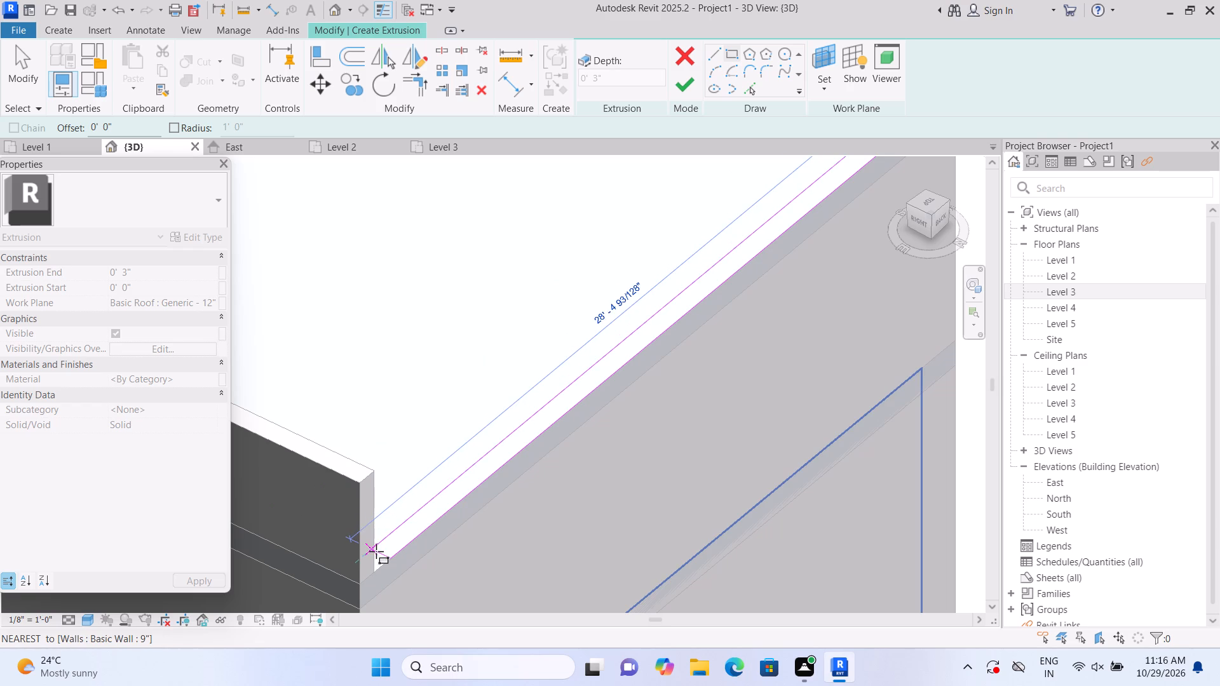
pyautogui.click(376, 551)
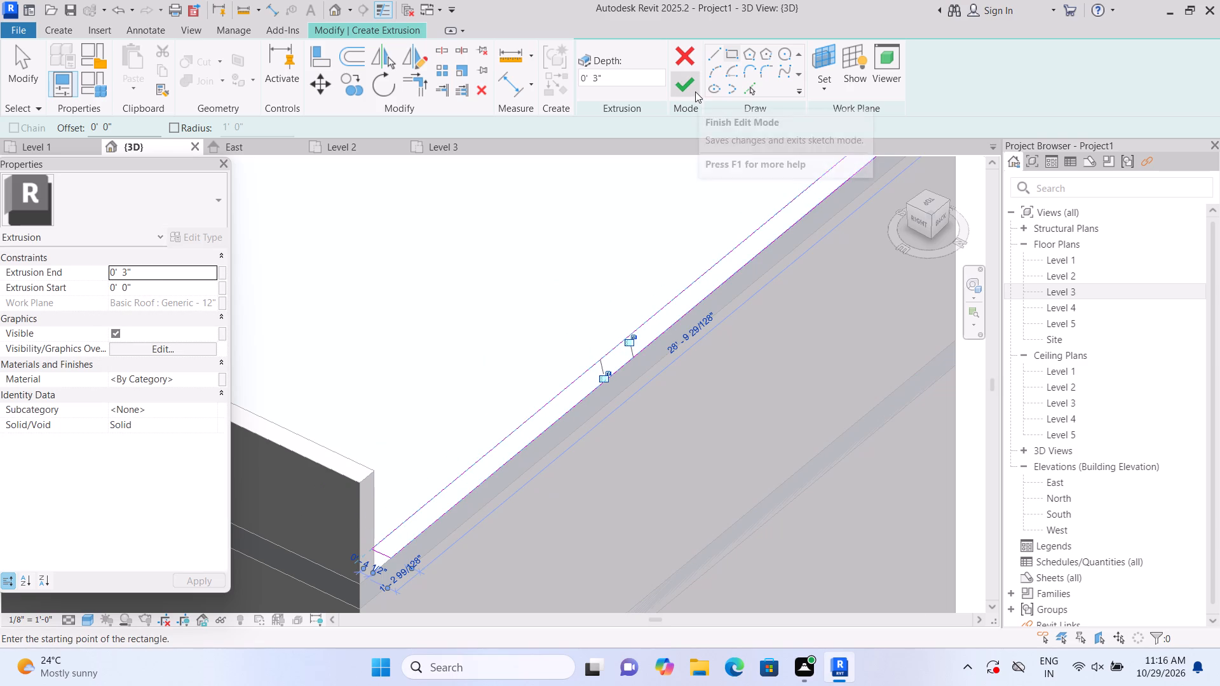
pyautogui.click(695, 91)
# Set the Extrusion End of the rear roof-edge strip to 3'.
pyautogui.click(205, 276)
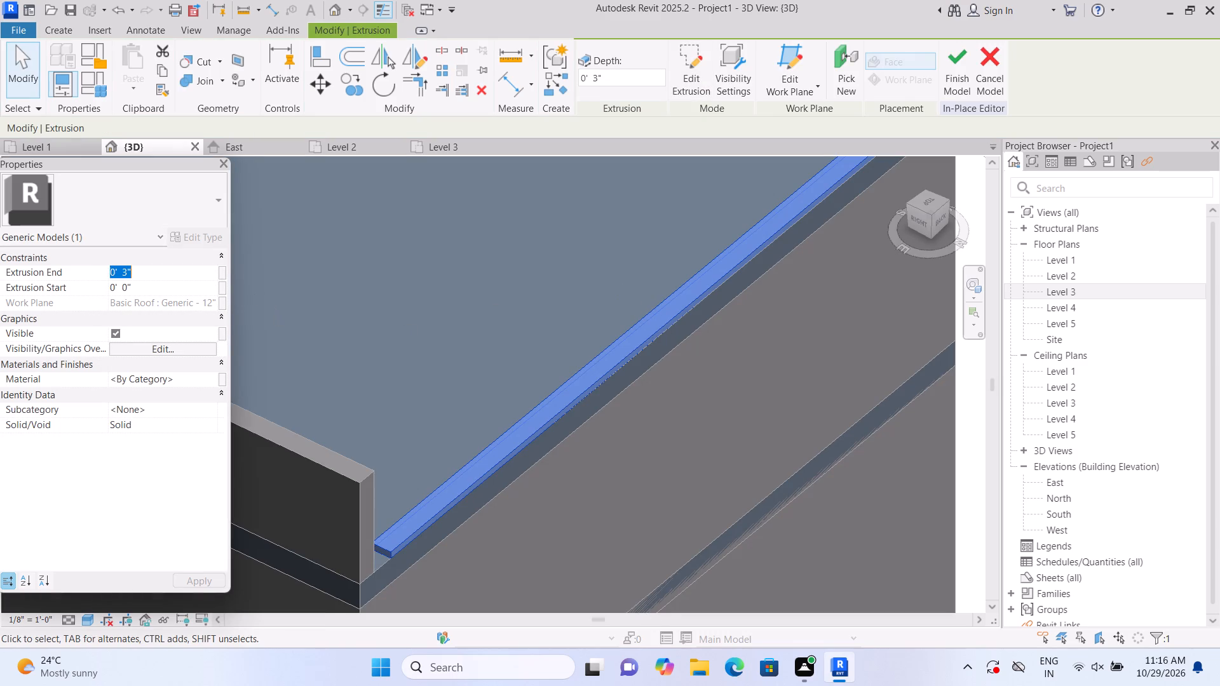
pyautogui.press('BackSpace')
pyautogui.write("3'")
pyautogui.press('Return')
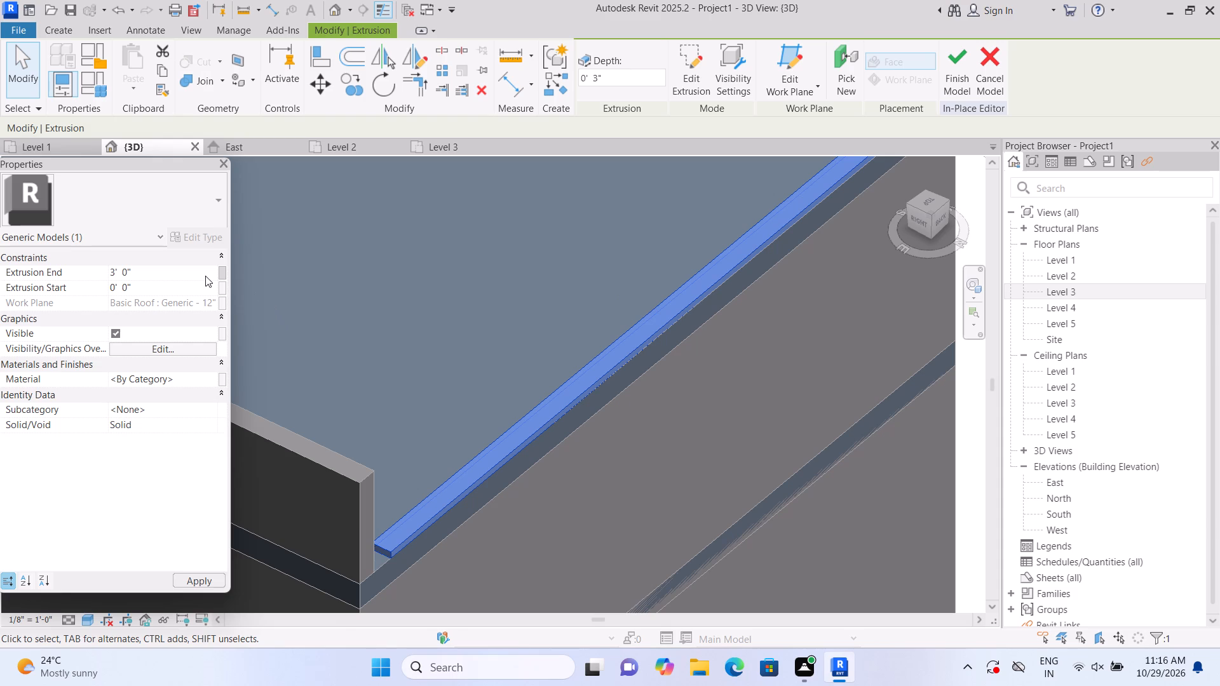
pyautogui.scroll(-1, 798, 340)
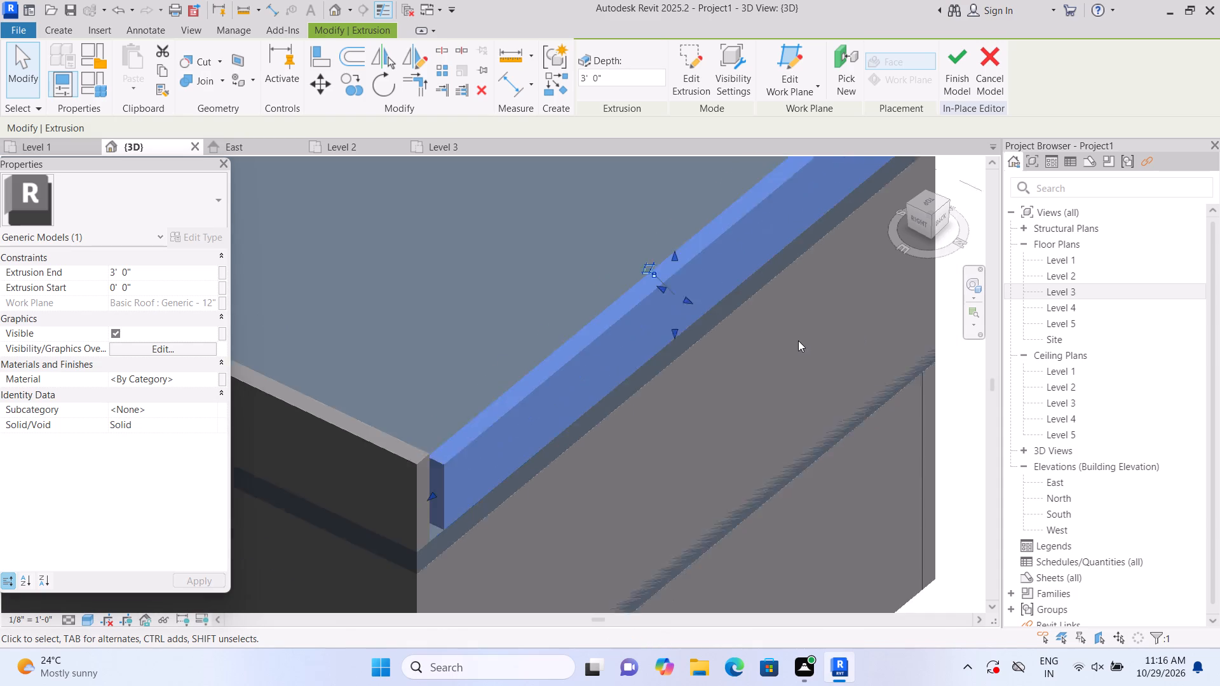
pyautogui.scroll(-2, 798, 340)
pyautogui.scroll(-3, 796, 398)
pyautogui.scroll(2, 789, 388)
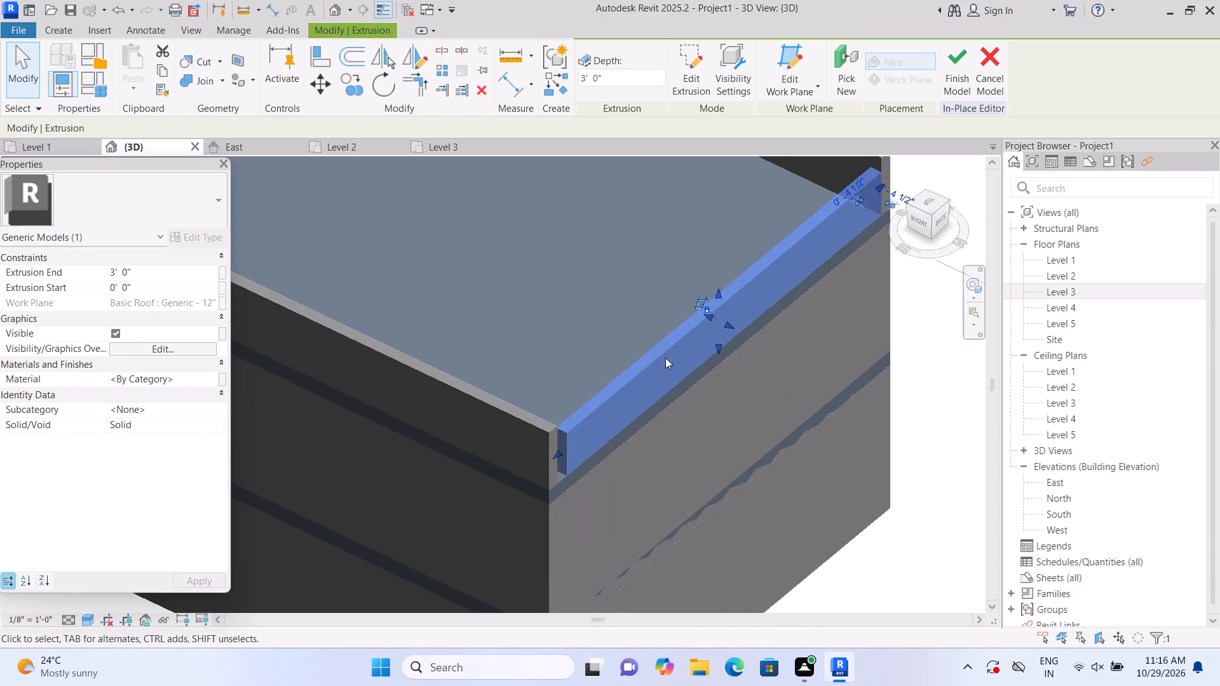
# Set the Extrusion End of the rear roof-edge strip to 4'.
pyautogui.click(172, 273)
pyautogui.press('BackSpace')
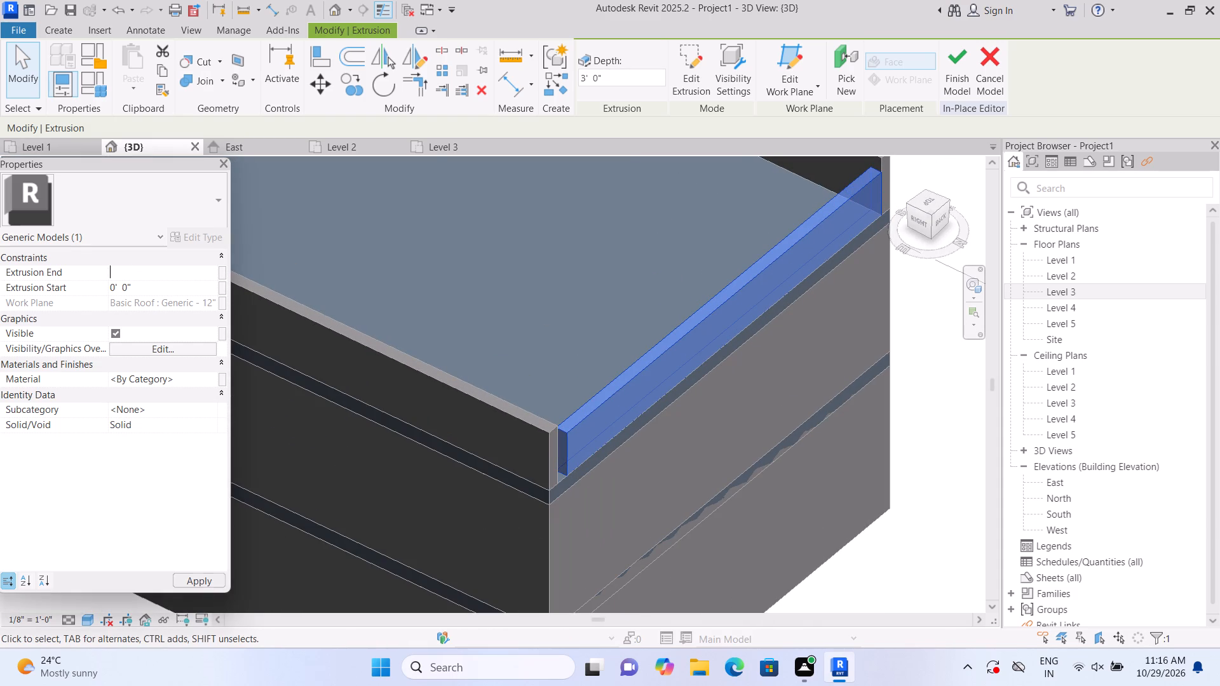
pyautogui.write("4'")
pyautogui.press('Return')
pyautogui.scroll(-3, 738, 339)
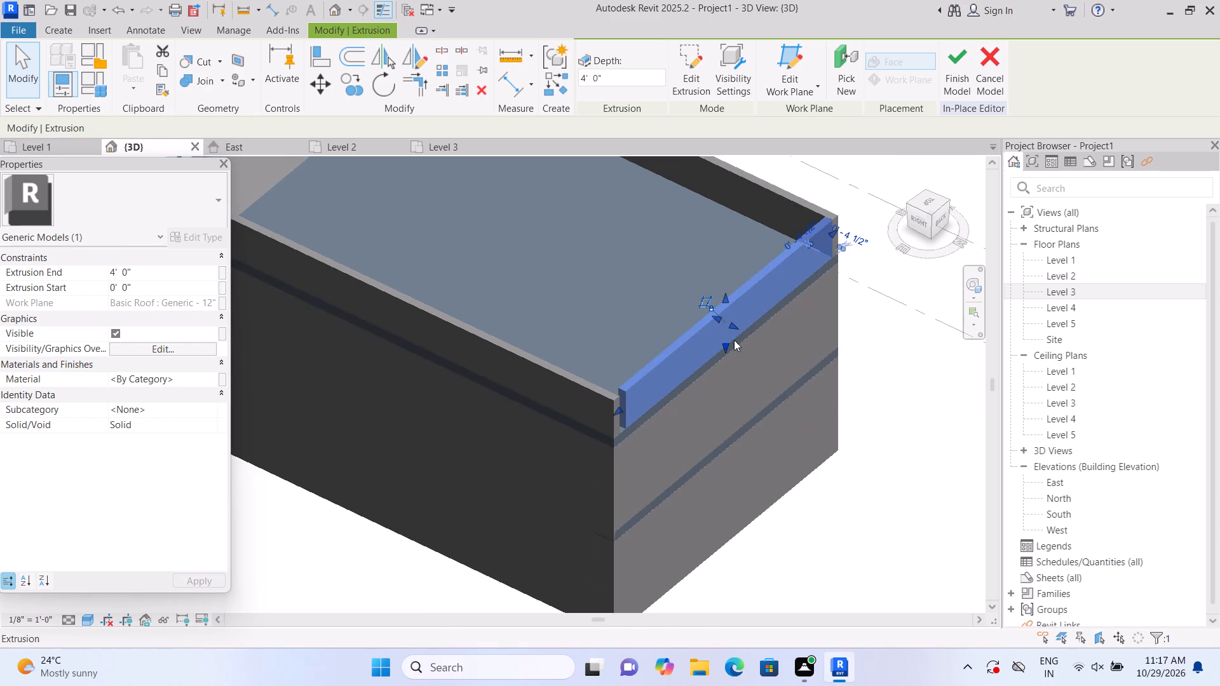
pyautogui.click(908, 481)
# Stretch the near end of the rear parapet outward to the outer face of the adjoining side parapet.
pyautogui.scroll(3, 905, 480)
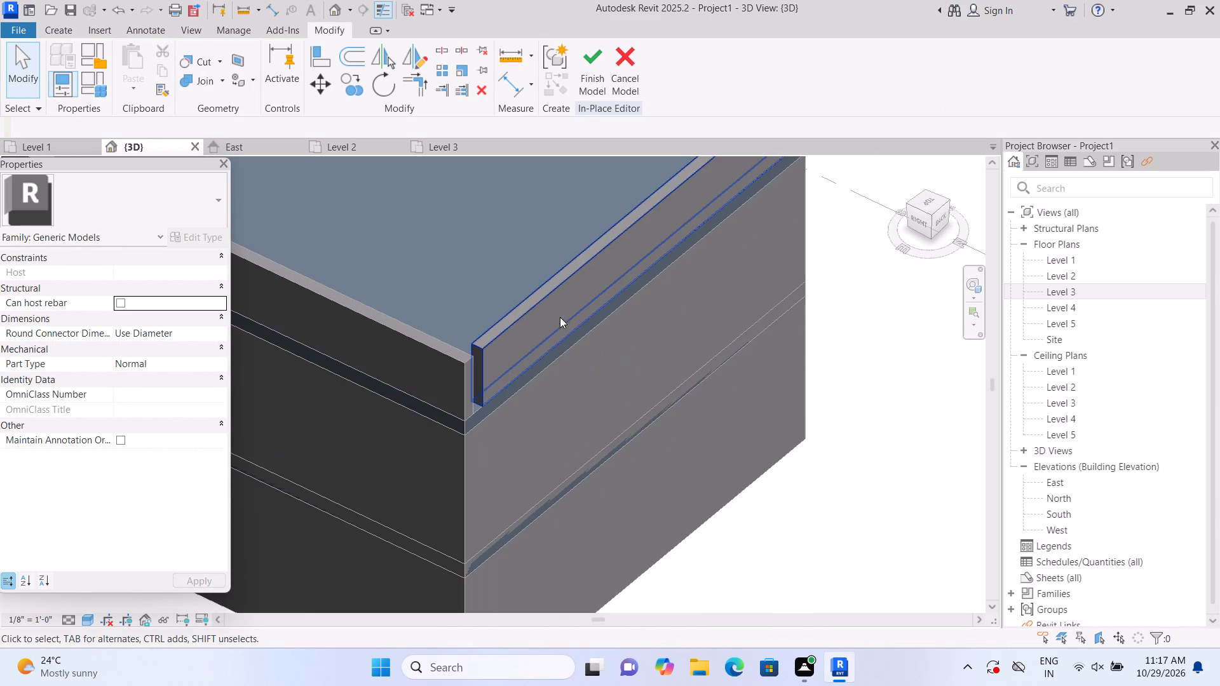
pyautogui.click(553, 314)
pyautogui.moveTo(474, 376); pyautogui.dragTo(464, 379)
pyautogui.click(884, 551)
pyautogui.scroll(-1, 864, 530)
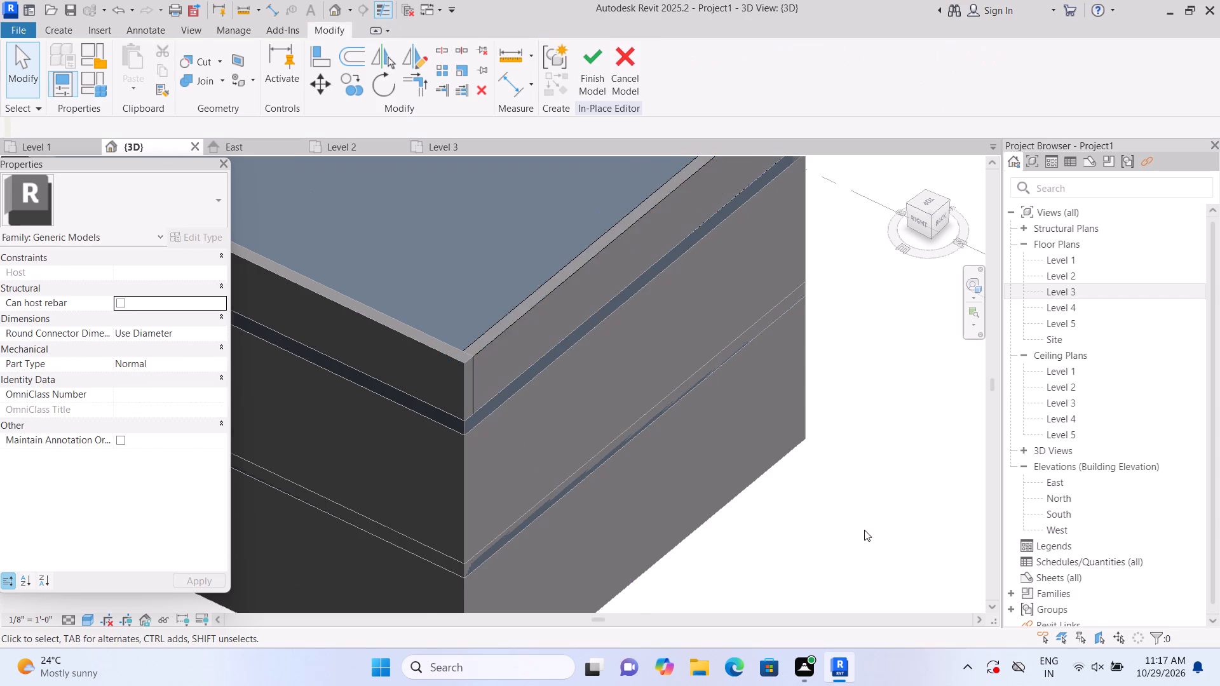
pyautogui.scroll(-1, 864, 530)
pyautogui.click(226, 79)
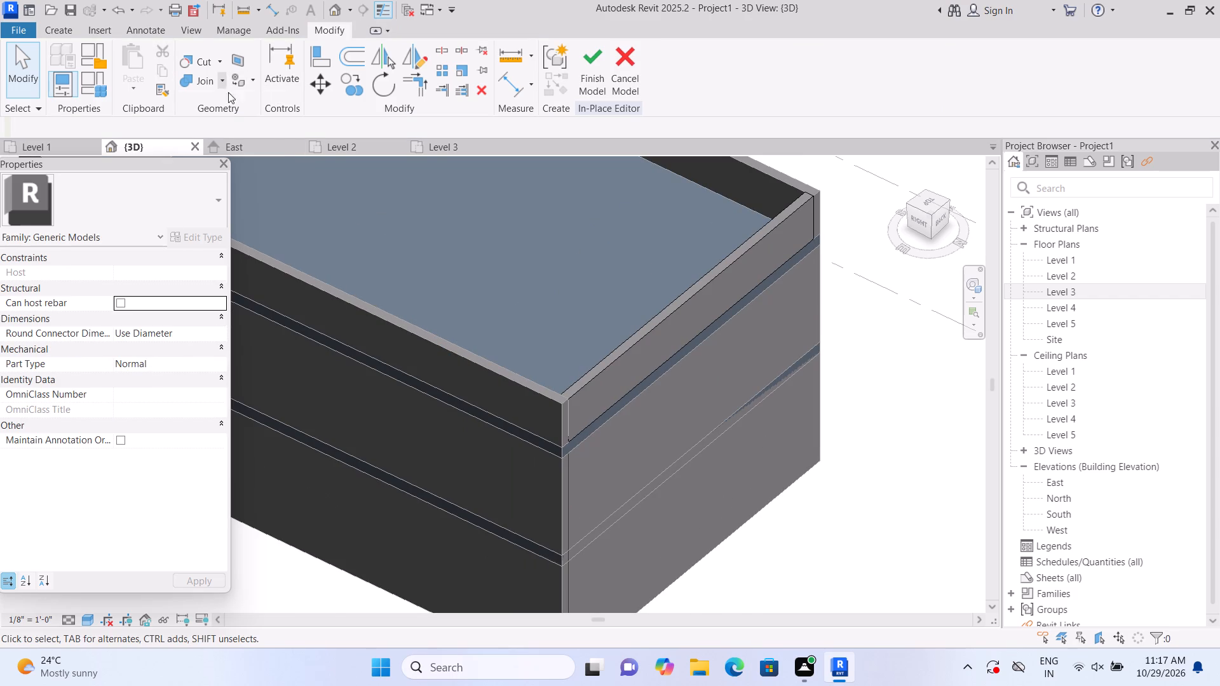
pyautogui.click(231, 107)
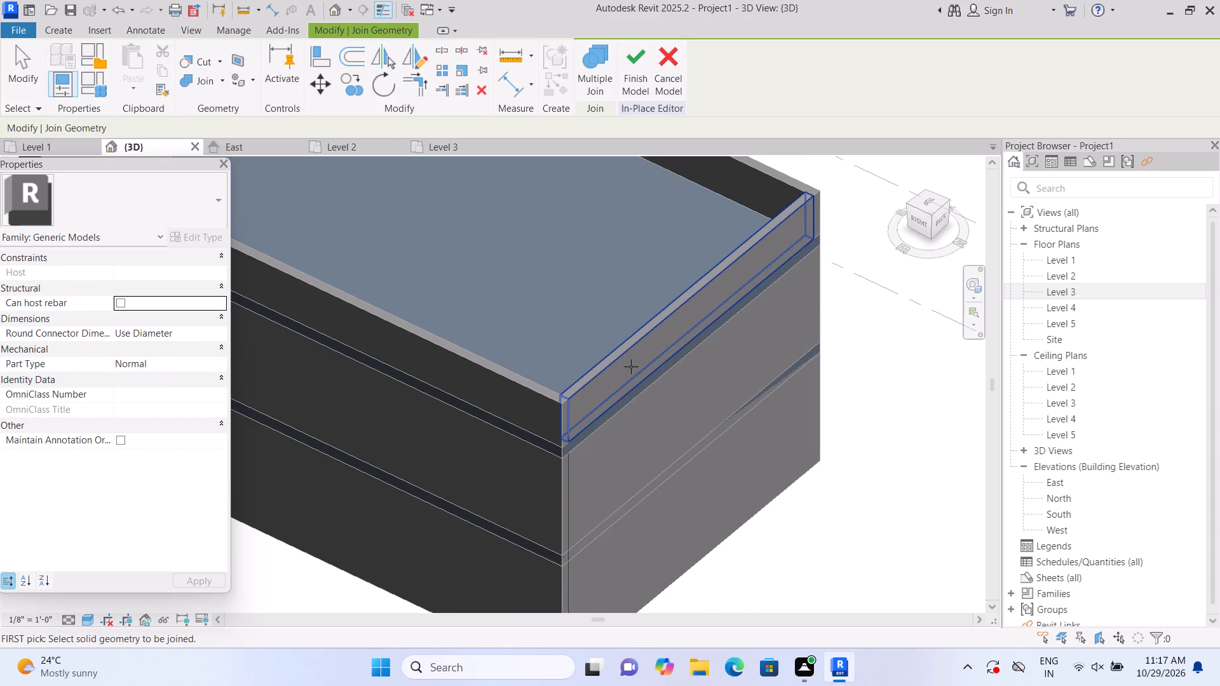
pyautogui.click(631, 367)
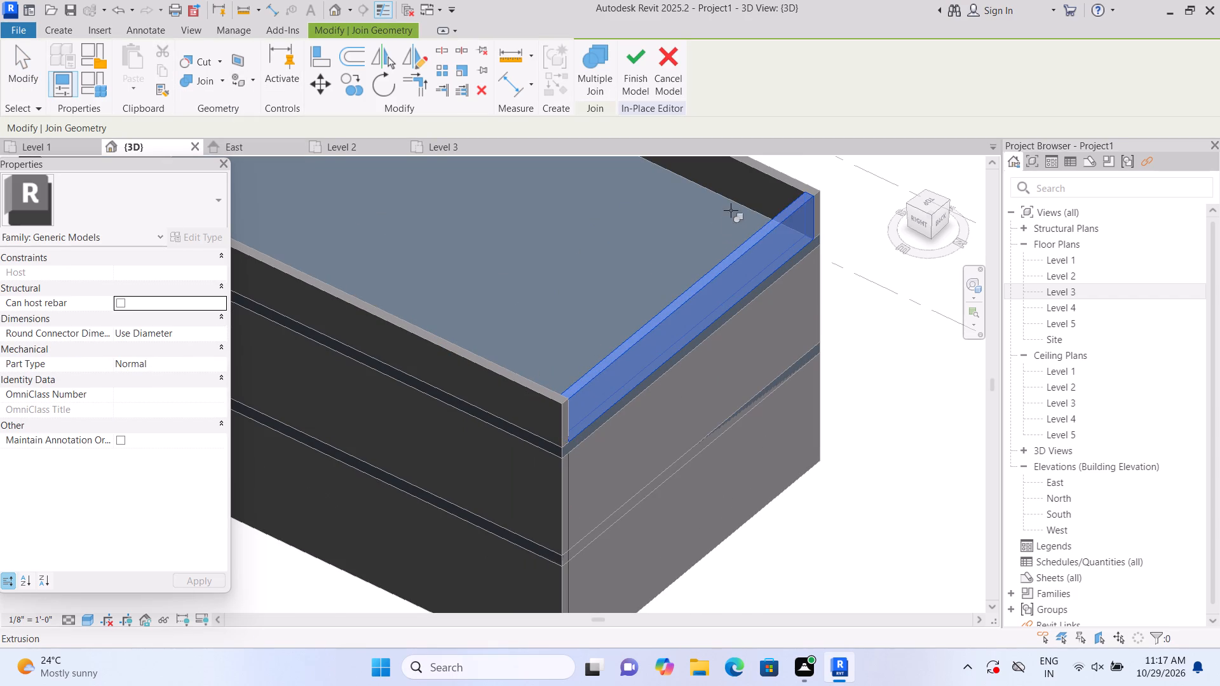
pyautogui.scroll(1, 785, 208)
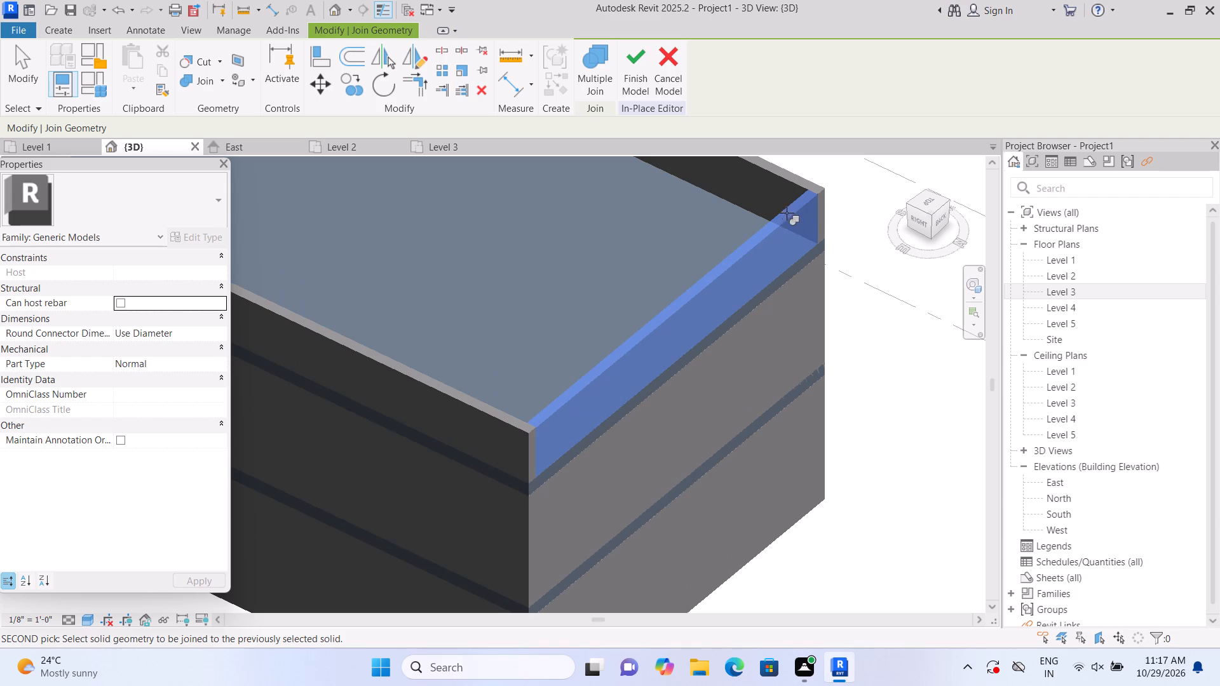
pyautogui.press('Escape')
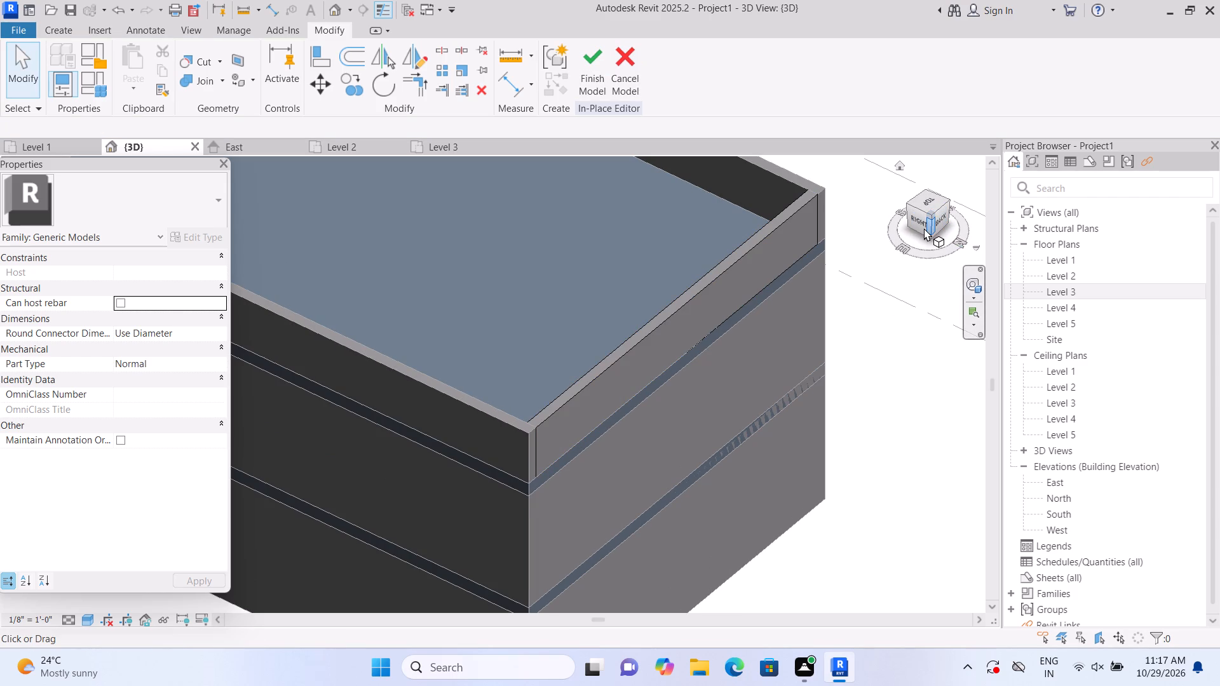
# Examine the house and its roof parapets from the side, front and home isometric views.
pyautogui.click(924, 228)
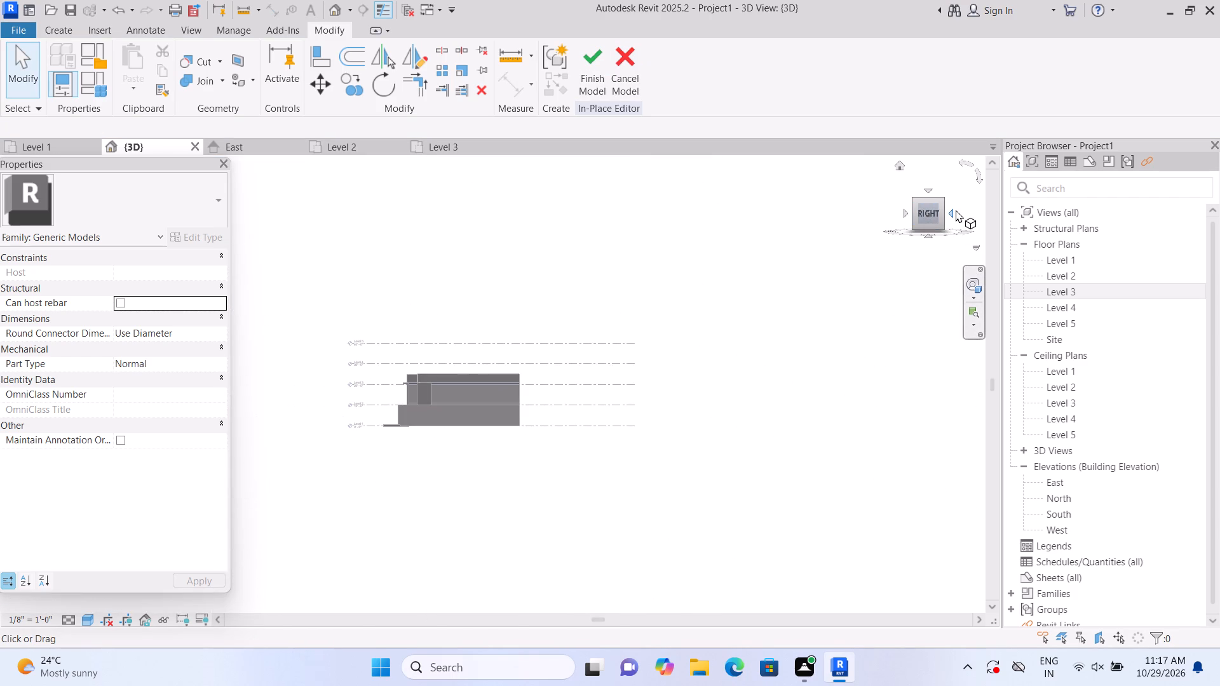
pyautogui.click(950, 212)
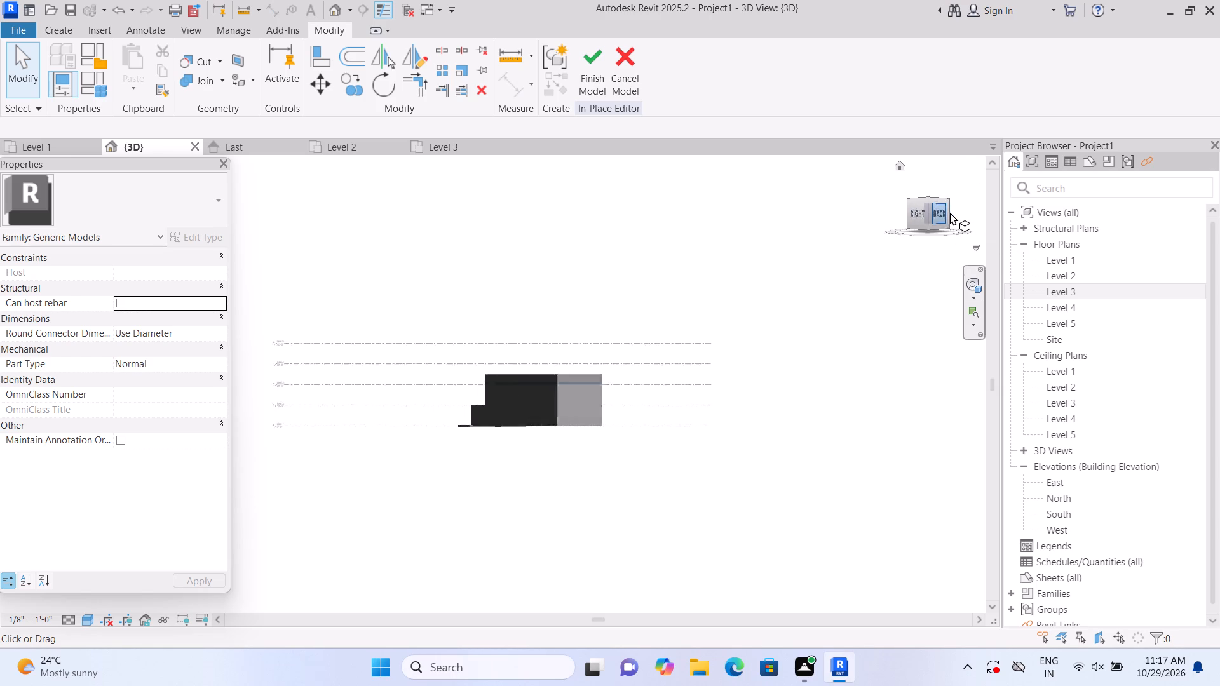
pyautogui.click(950, 212)
pyautogui.click(950, 212)
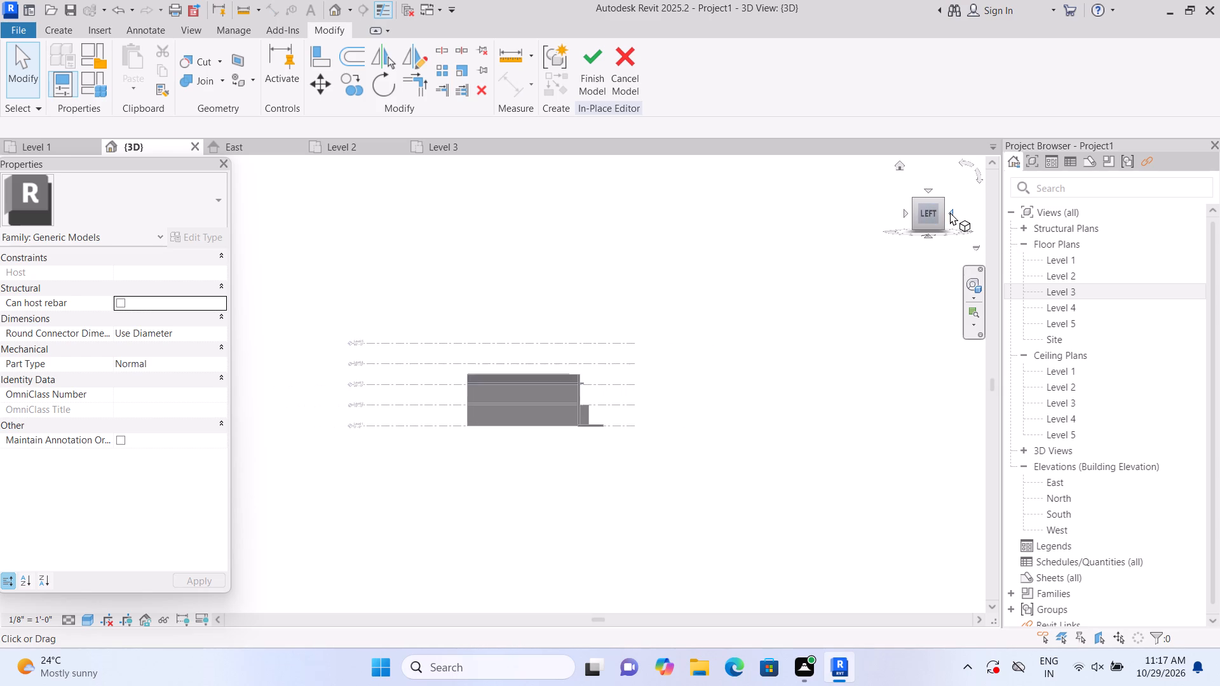
pyautogui.scroll(8, 390, 411)
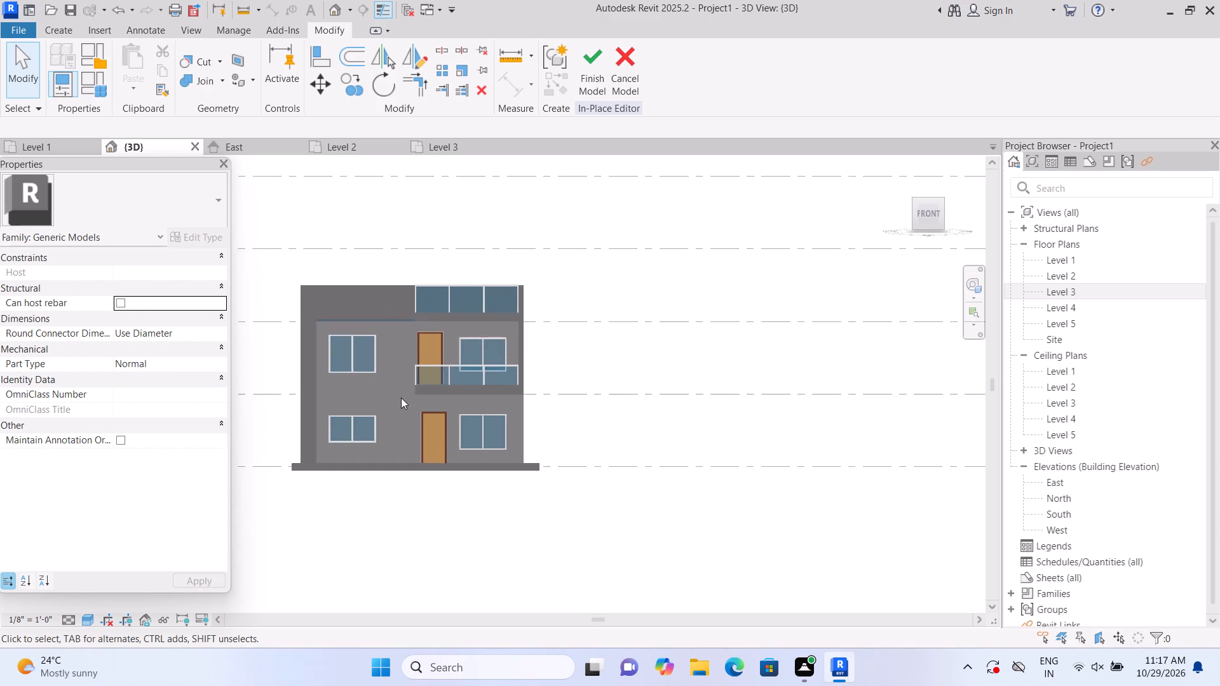
pyautogui.scroll(4, 401, 398)
pyautogui.scroll(1, 433, 297)
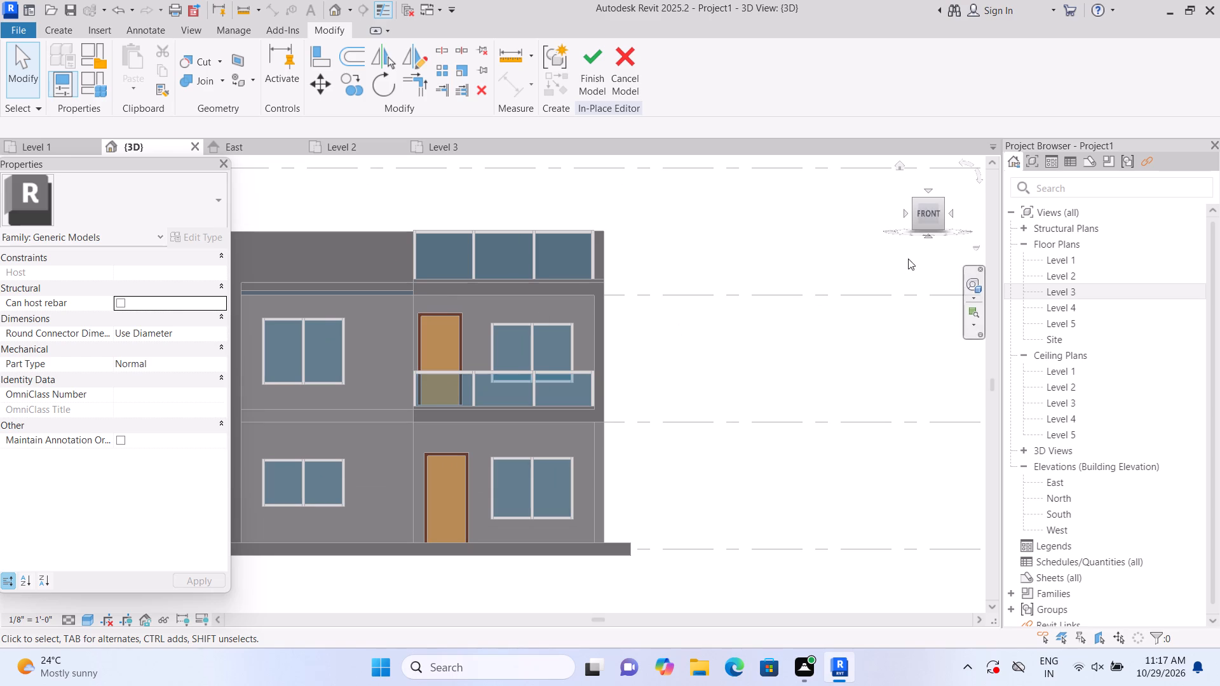
pyautogui.click(902, 167)
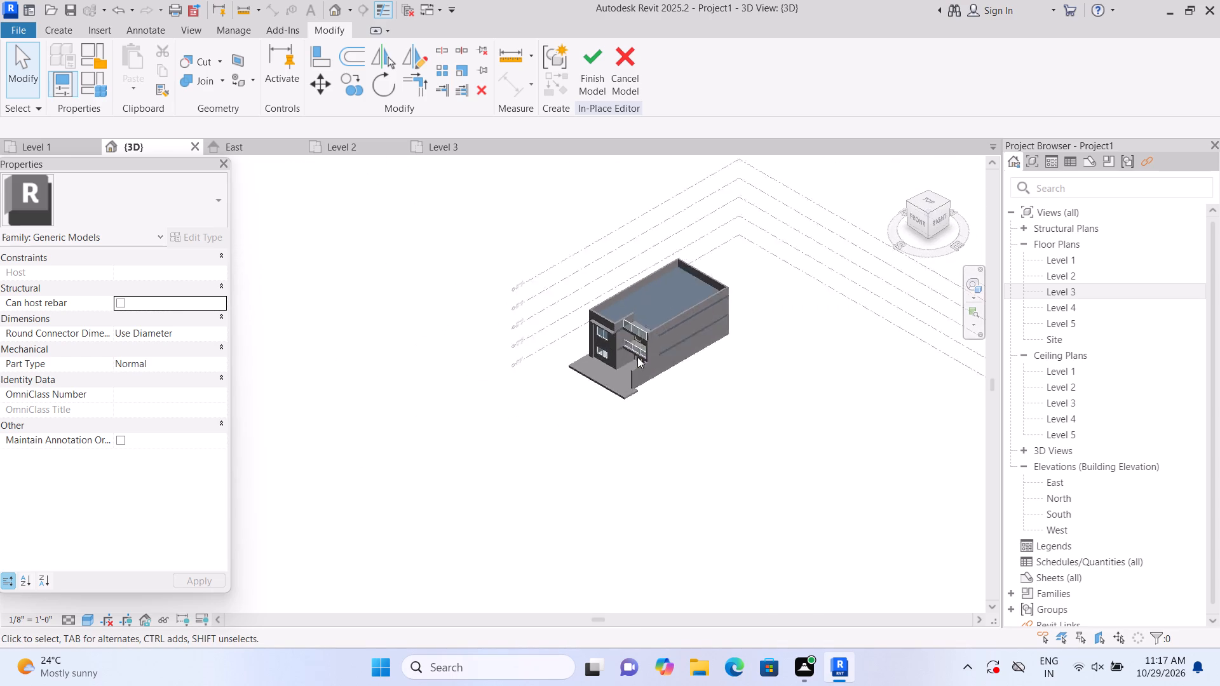
pyautogui.scroll(7, 252, 457)
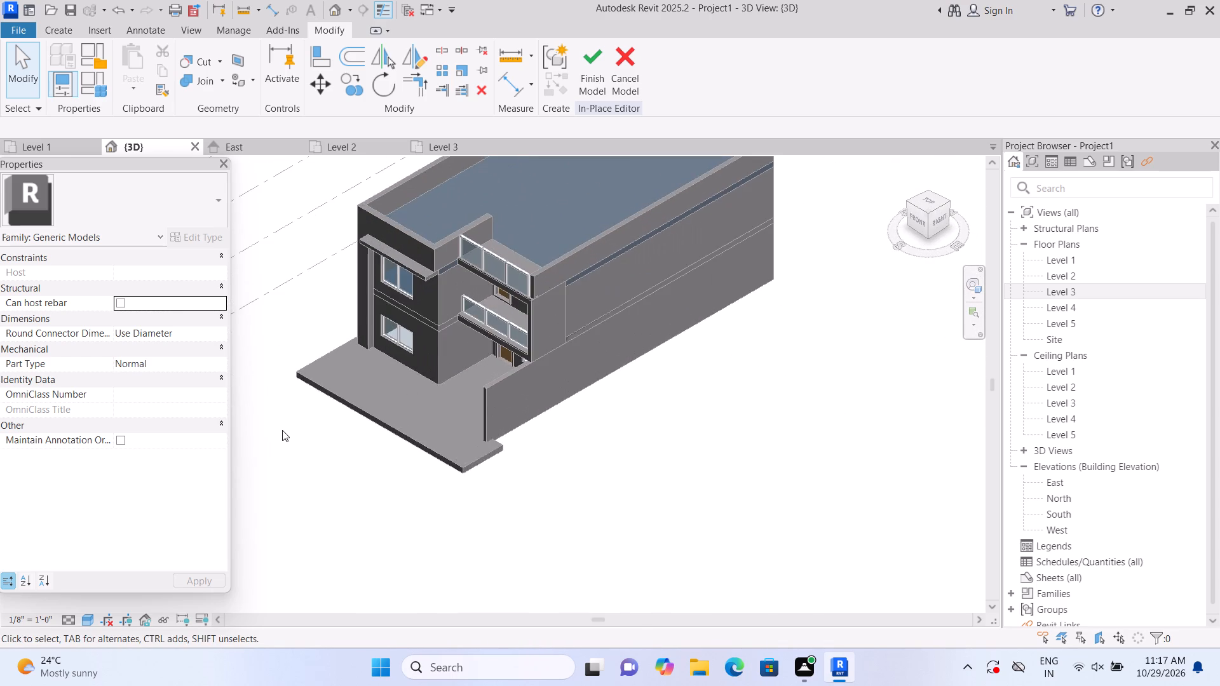
pyautogui.moveTo(282, 431); pyautogui.dragTo(273, 522, button='middle')
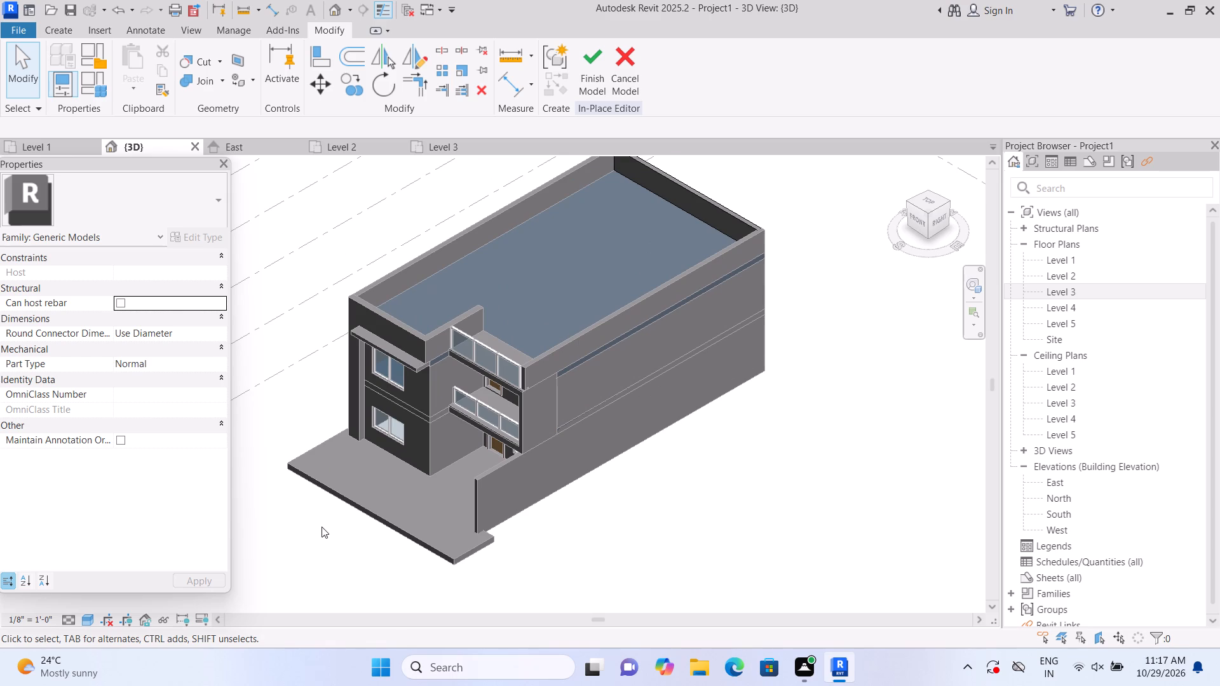
pyautogui.moveTo(322, 527); pyautogui.dragTo(344, 490, button='middle')
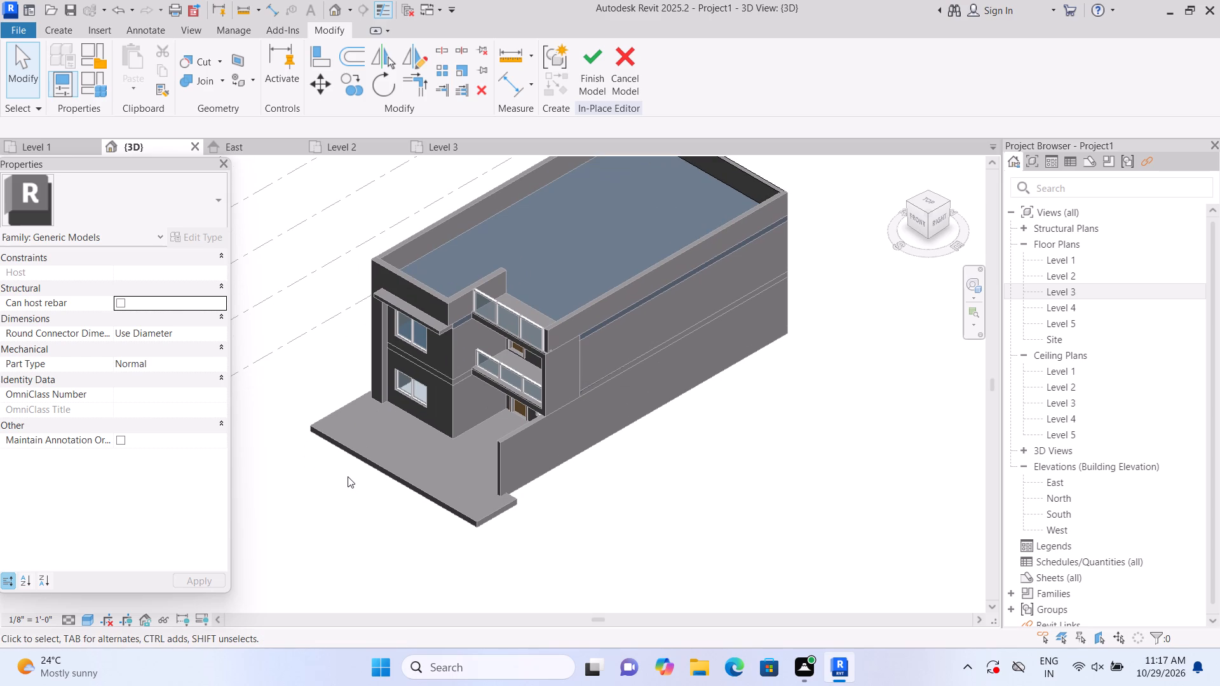
# Examine the front balconies and the corner where the upper glass railing and ledge strip meet the side parapet.
pyautogui.scroll(2, 340, 407)
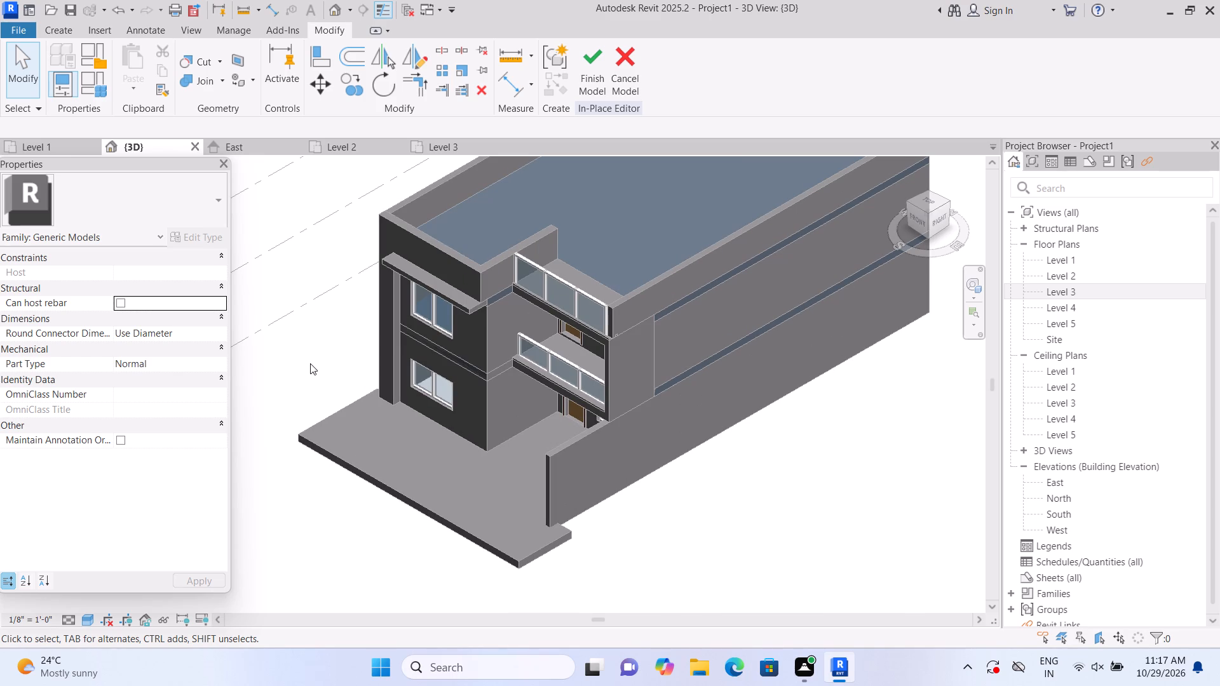
pyautogui.moveTo(309, 363); pyautogui.dragTo(309, 405, button='middle')
pyautogui.scroll(-1, 309, 405)
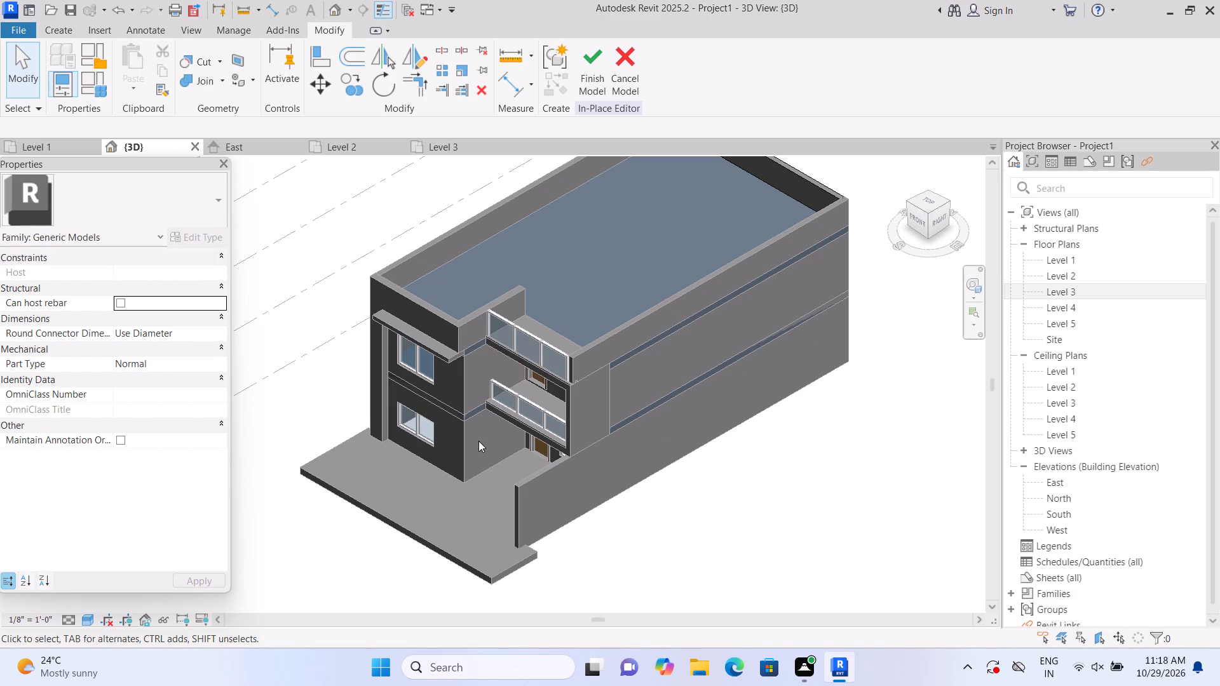
pyautogui.scroll(7, 565, 450)
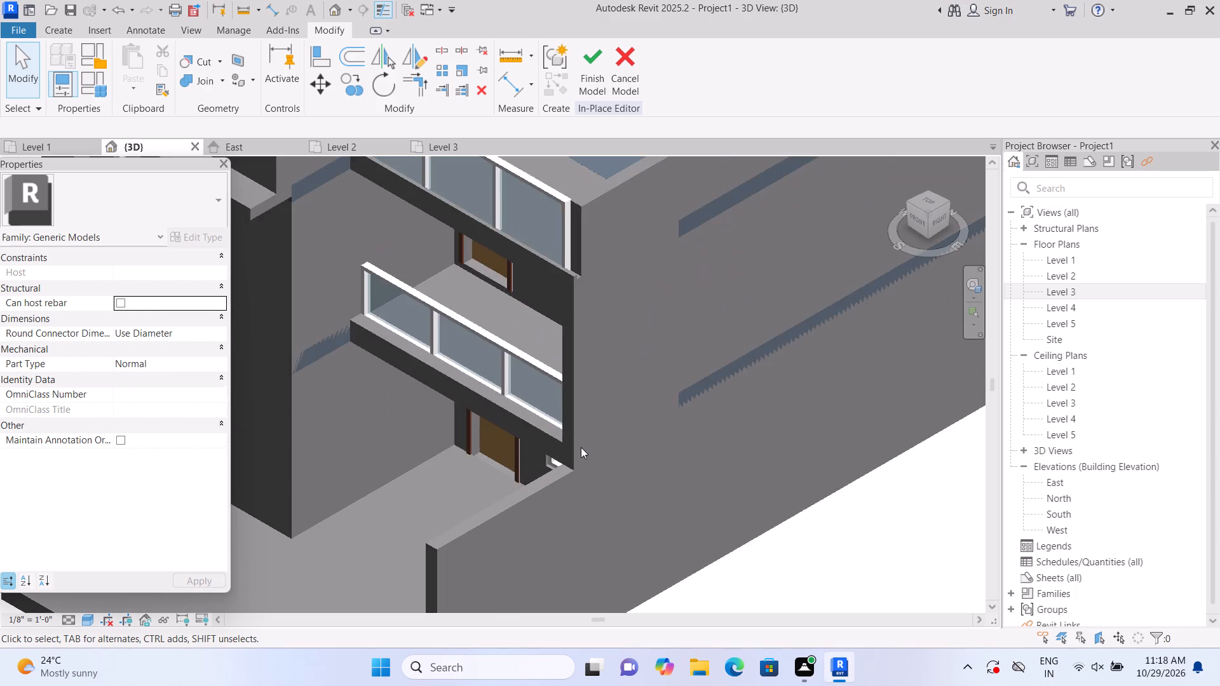
pyautogui.scroll(2, 581, 447)
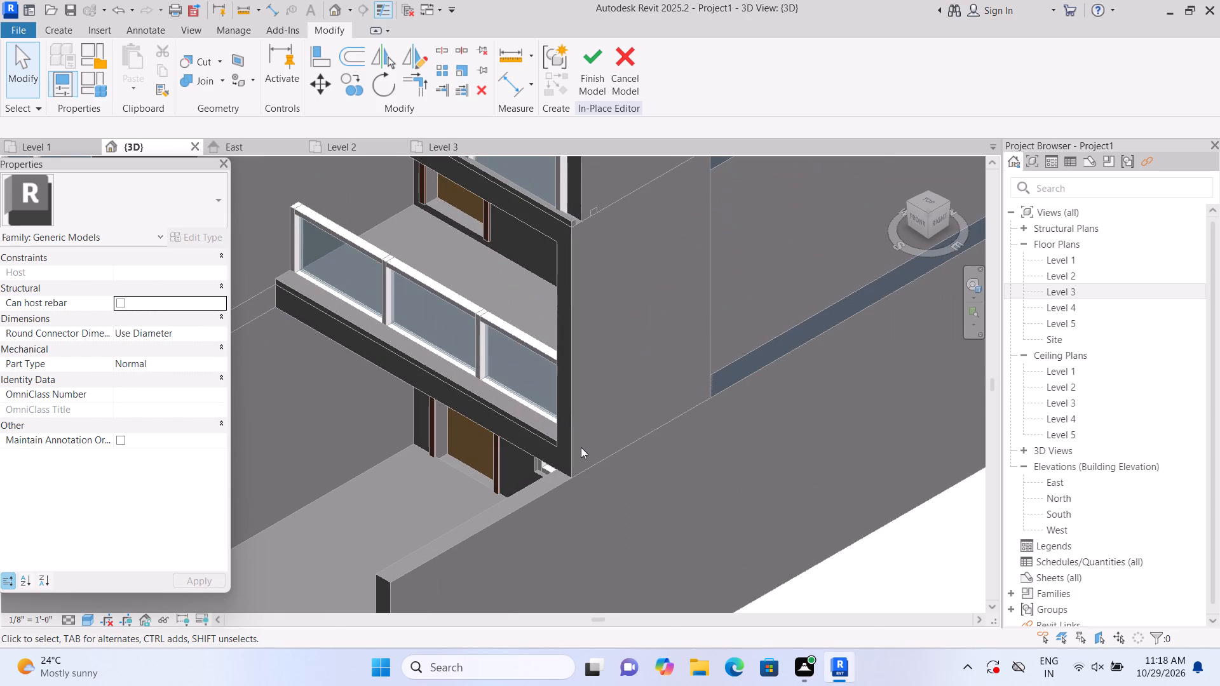
pyautogui.moveTo(625, 329); pyautogui.dragTo(607, 447, button='middle')
pyautogui.middleClick(607, 447)
pyautogui.scroll(3, 573, 355)
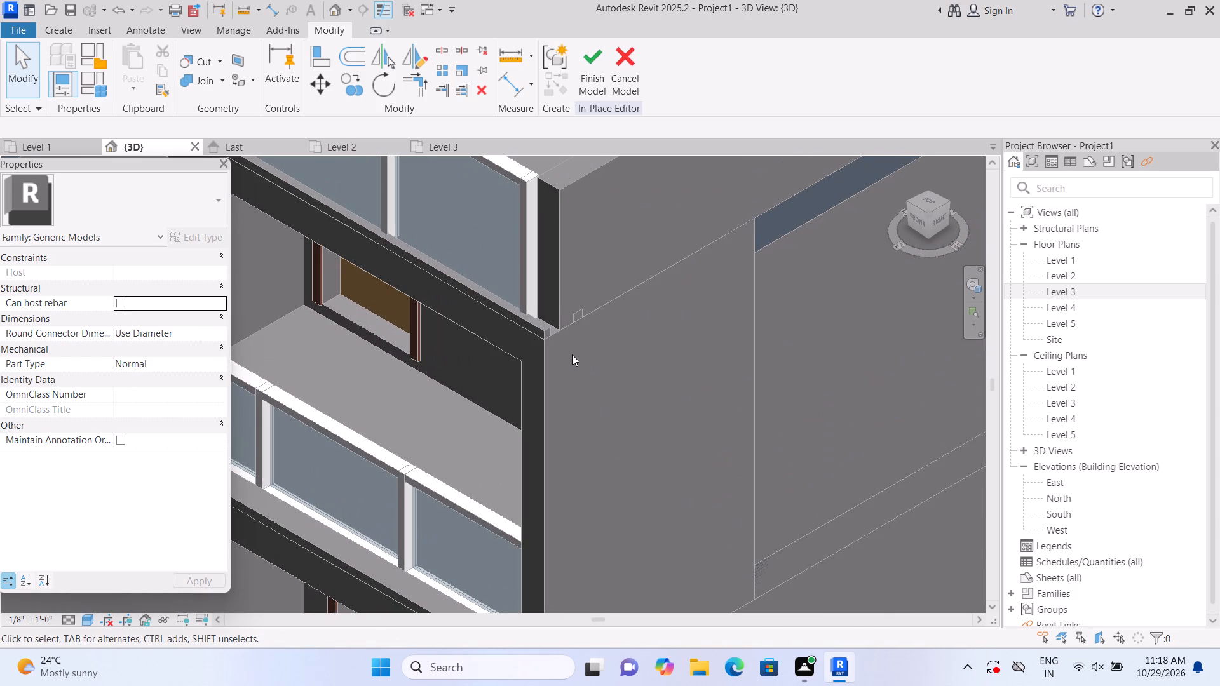
pyautogui.keyDown('shift'); pyautogui.moveTo(643, 446); pyautogui.dragTo(579, 462, button='middle'); pyautogui.keyUp('shift')
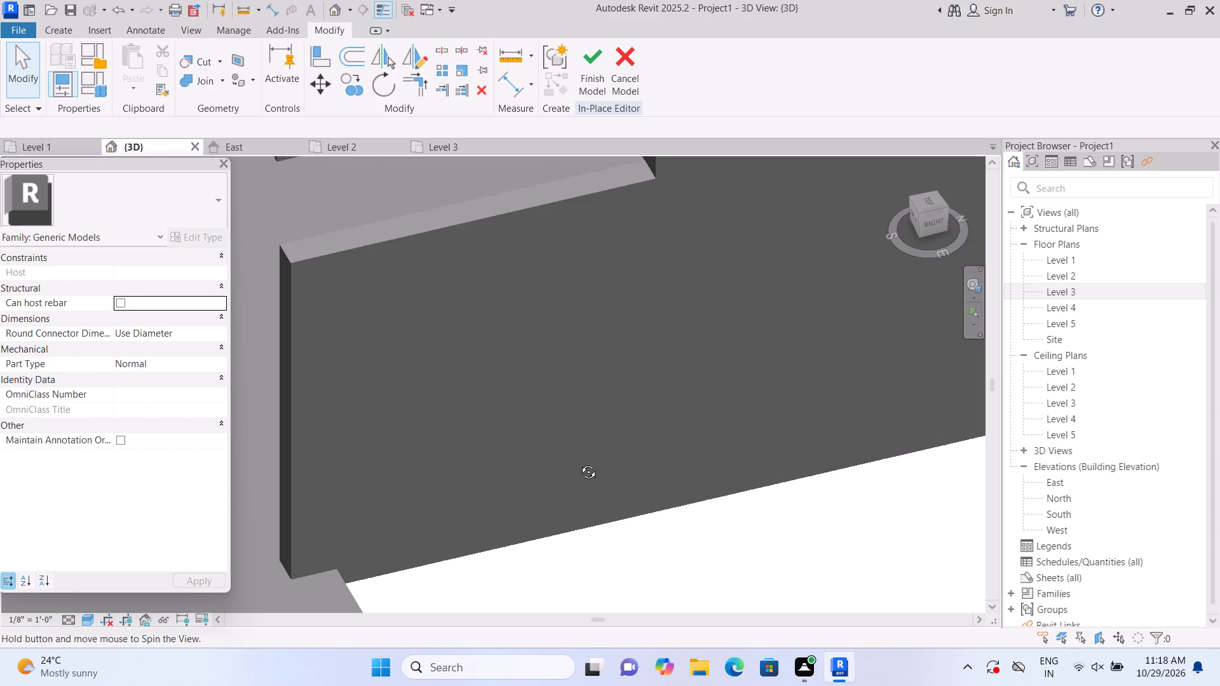
pyautogui.keyDown('shift'); pyautogui.moveTo(579, 462); pyautogui.dragTo(604, 475, button='middle'); pyautogui.keyUp('shift')
pyautogui.moveTo(617, 356); pyautogui.dragTo(611, 558, button='middle')
pyautogui.scroll(1, 617, 356)
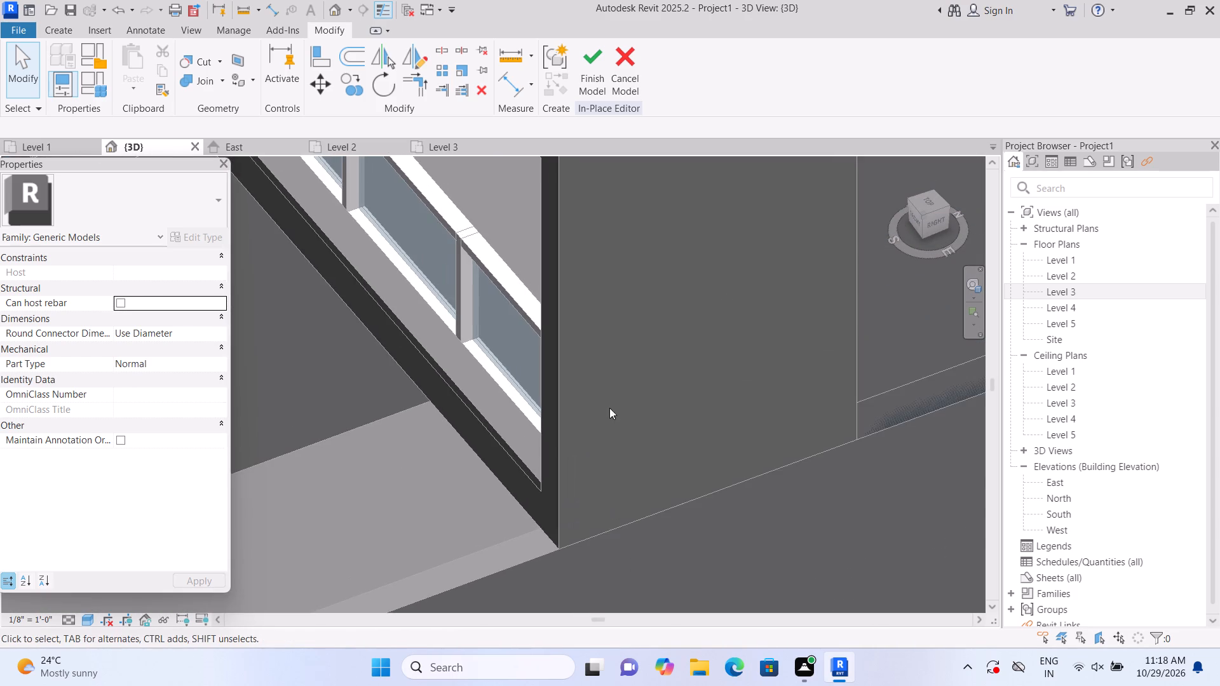
pyautogui.moveTo(608, 406); pyautogui.dragTo(596, 559, button='middle')
pyautogui.moveTo(609, 313); pyautogui.dragTo(593, 475, button='middle')
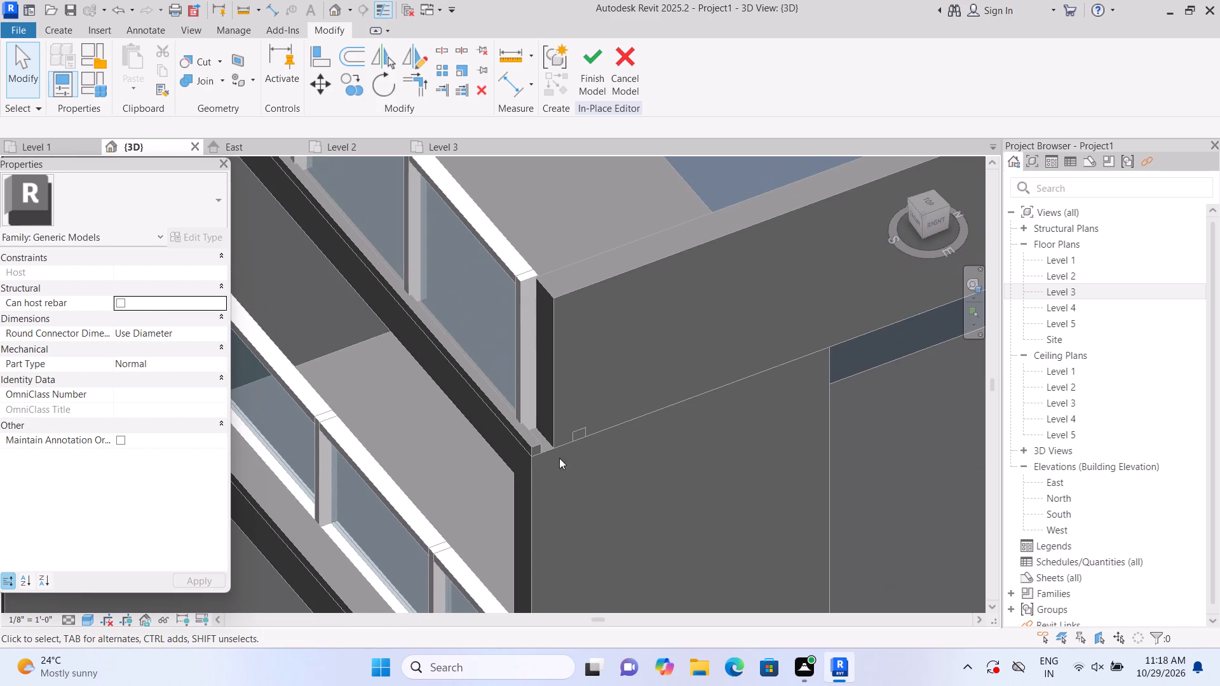
pyautogui.moveTo(706, 471); pyautogui.dragTo(670, 295, button='middle')
pyautogui.scroll(-1, 661, 365)
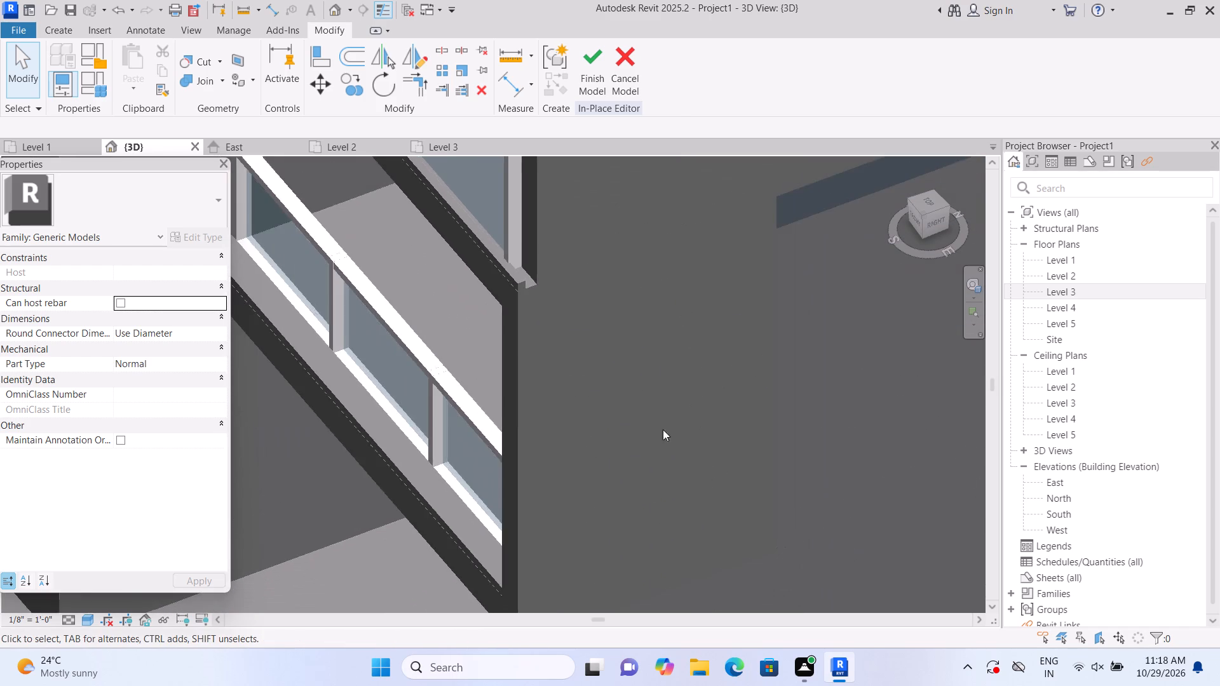
pyautogui.scroll(-3, 658, 446)
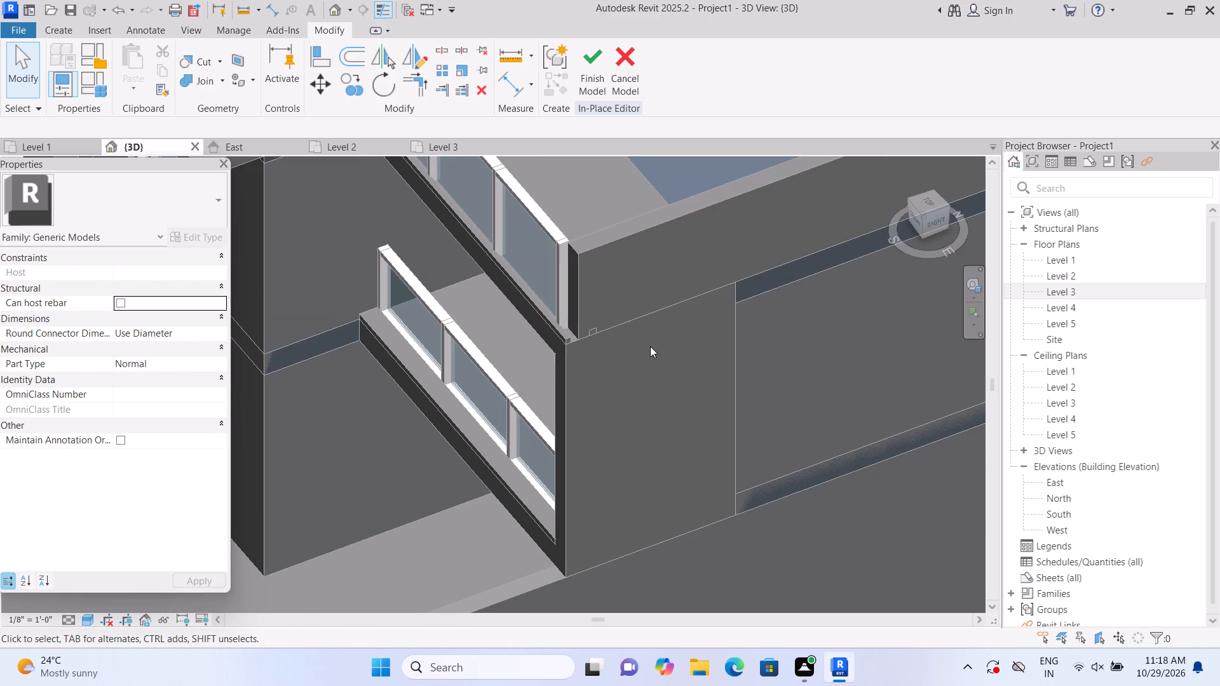
# Start a solid Extrusion for the gap at the upper balcony corner, beside the side parapet's front end.
pyautogui.scroll(2, 650, 346)
pyautogui.moveTo(625, 337); pyautogui.dragTo(604, 449, button='middle')
pyautogui.scroll(1, 604, 449)
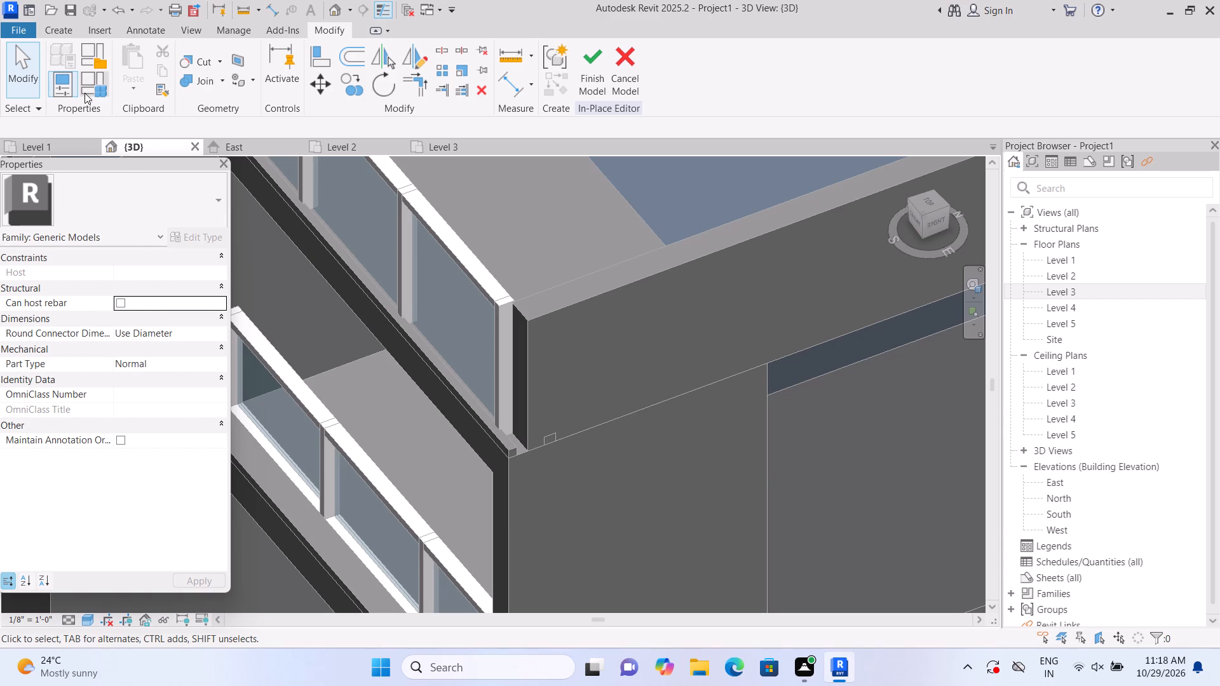
pyautogui.click(69, 30)
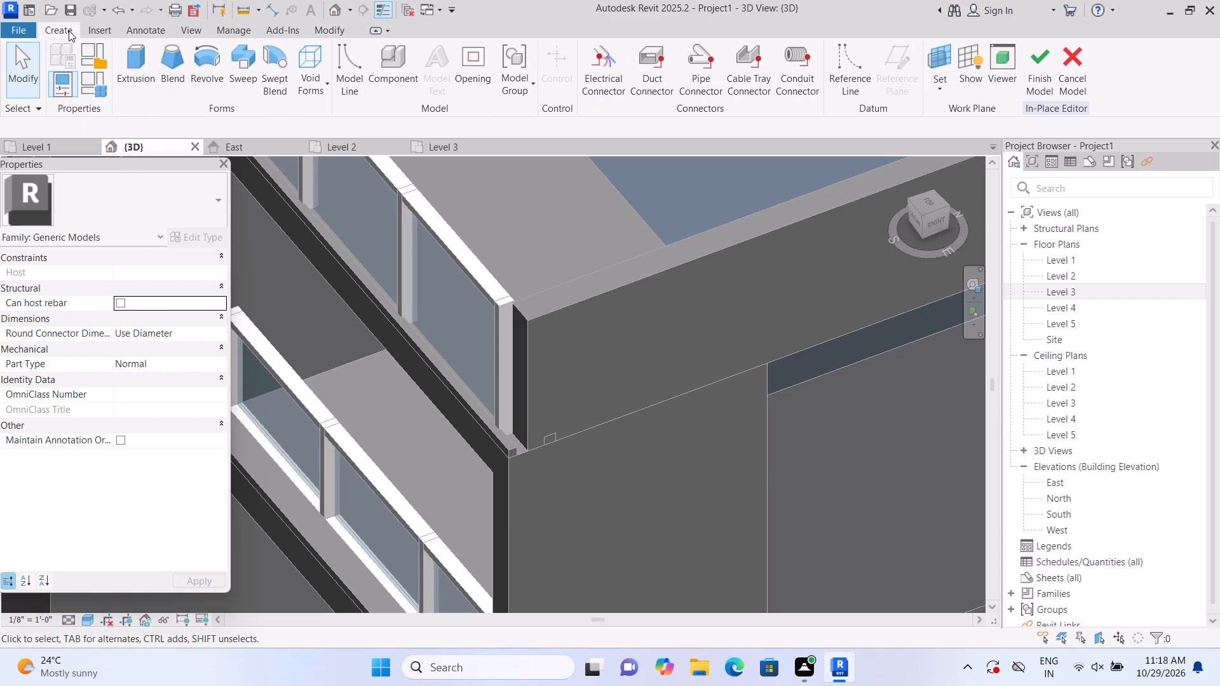
pyautogui.click(124, 58)
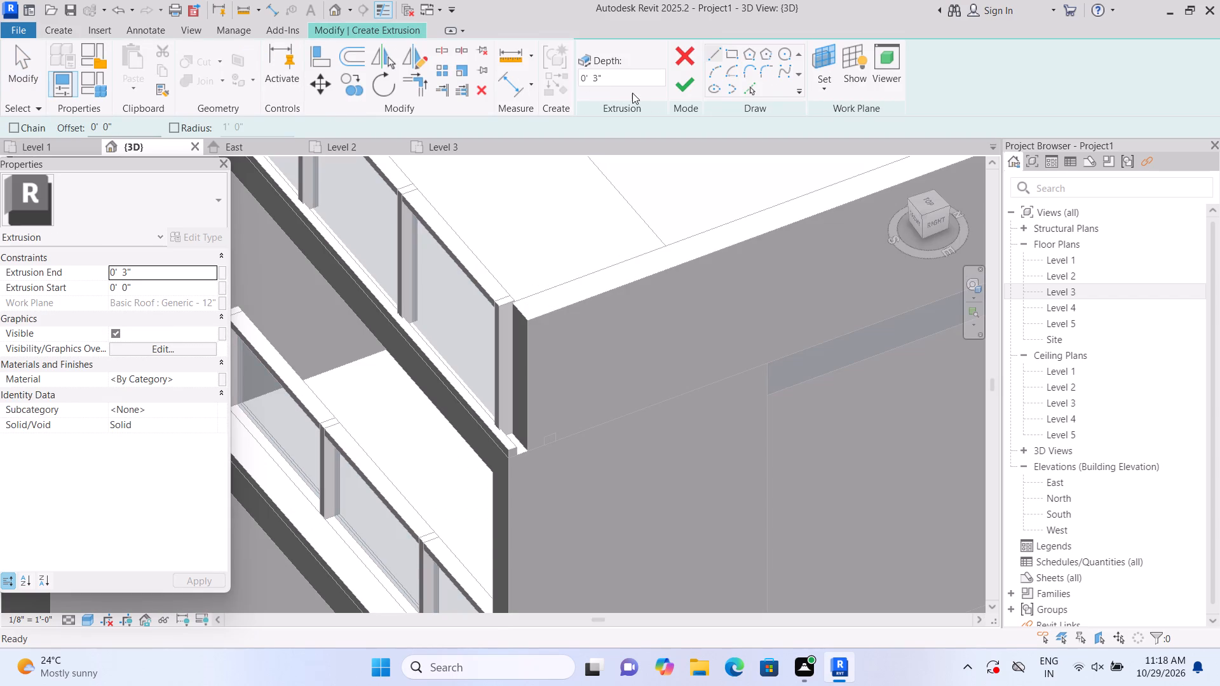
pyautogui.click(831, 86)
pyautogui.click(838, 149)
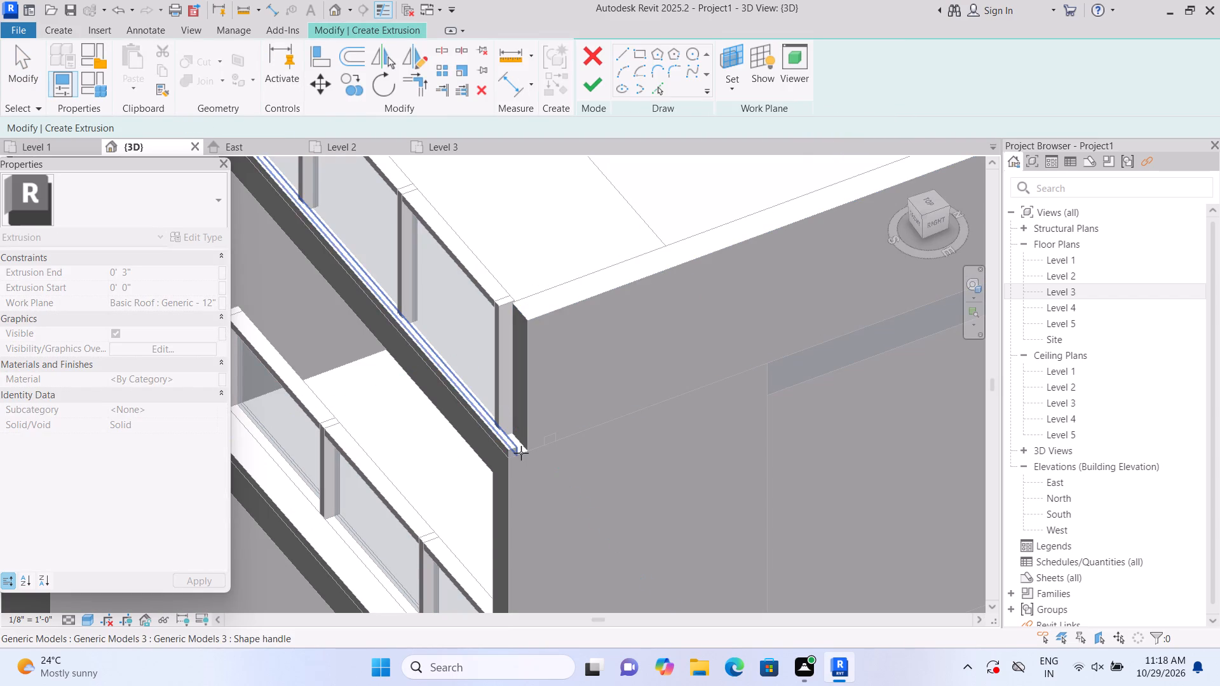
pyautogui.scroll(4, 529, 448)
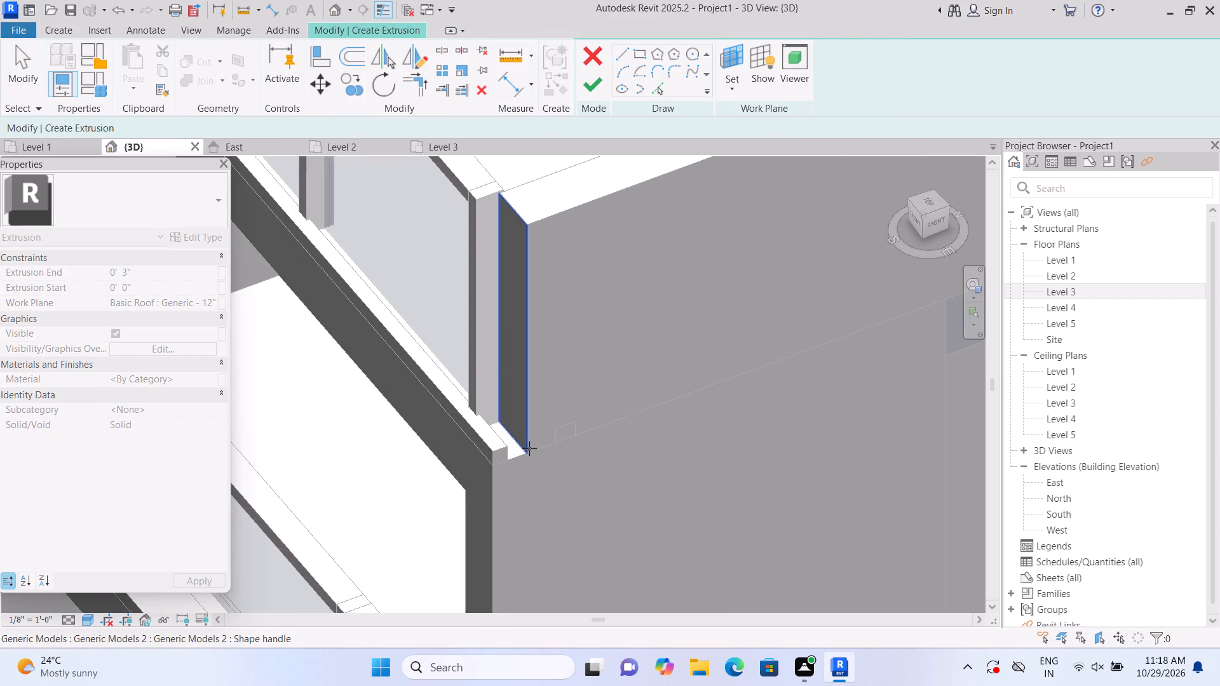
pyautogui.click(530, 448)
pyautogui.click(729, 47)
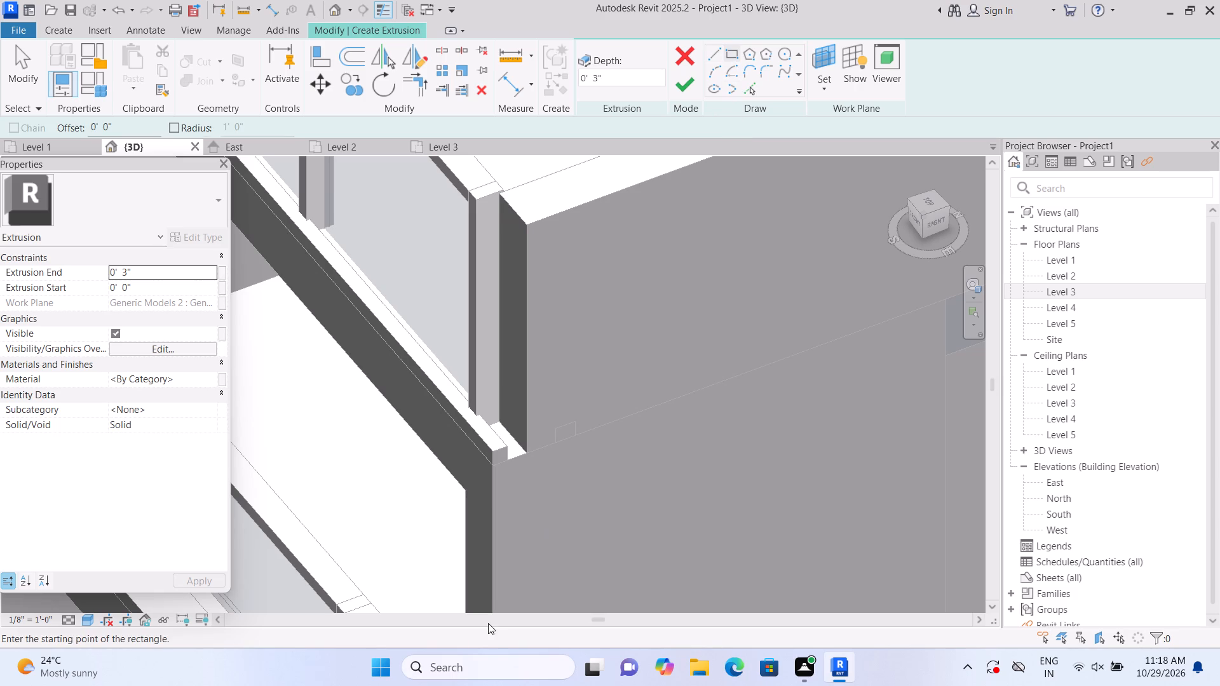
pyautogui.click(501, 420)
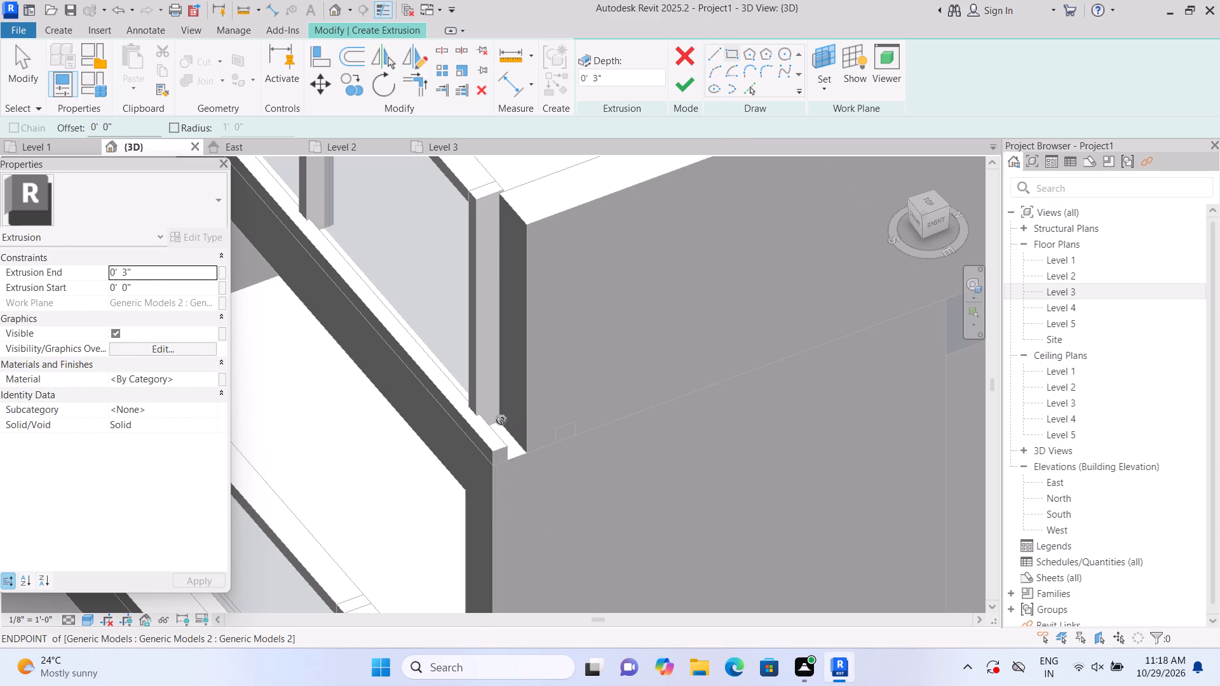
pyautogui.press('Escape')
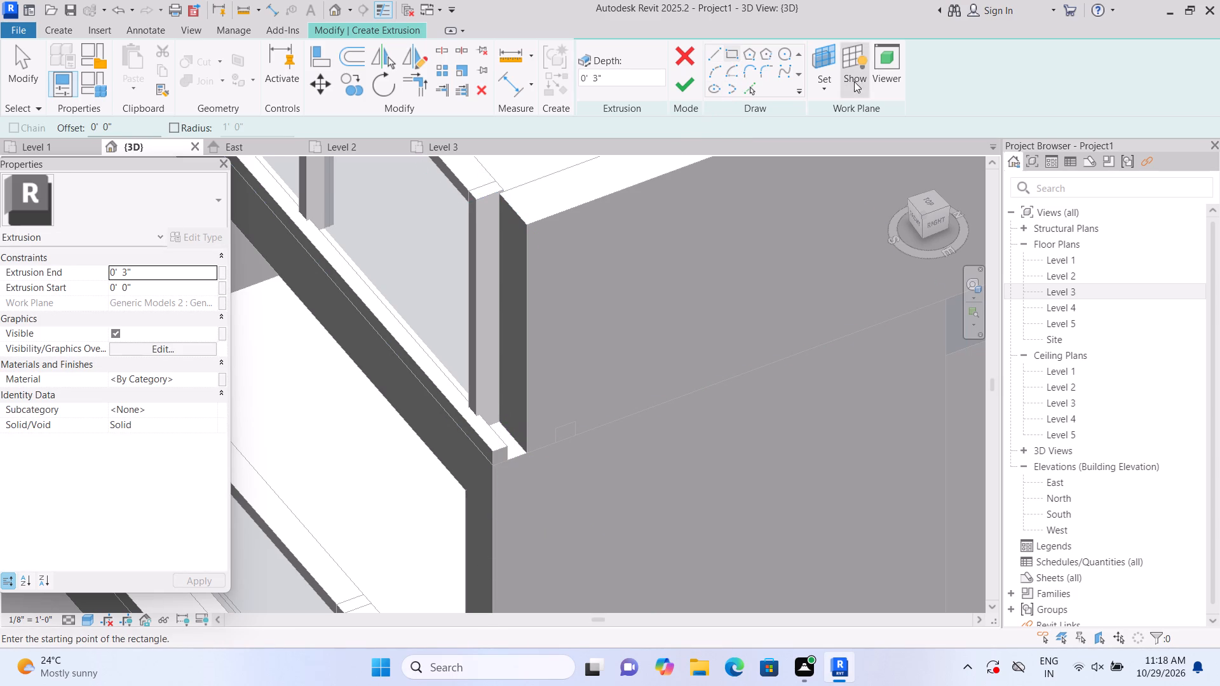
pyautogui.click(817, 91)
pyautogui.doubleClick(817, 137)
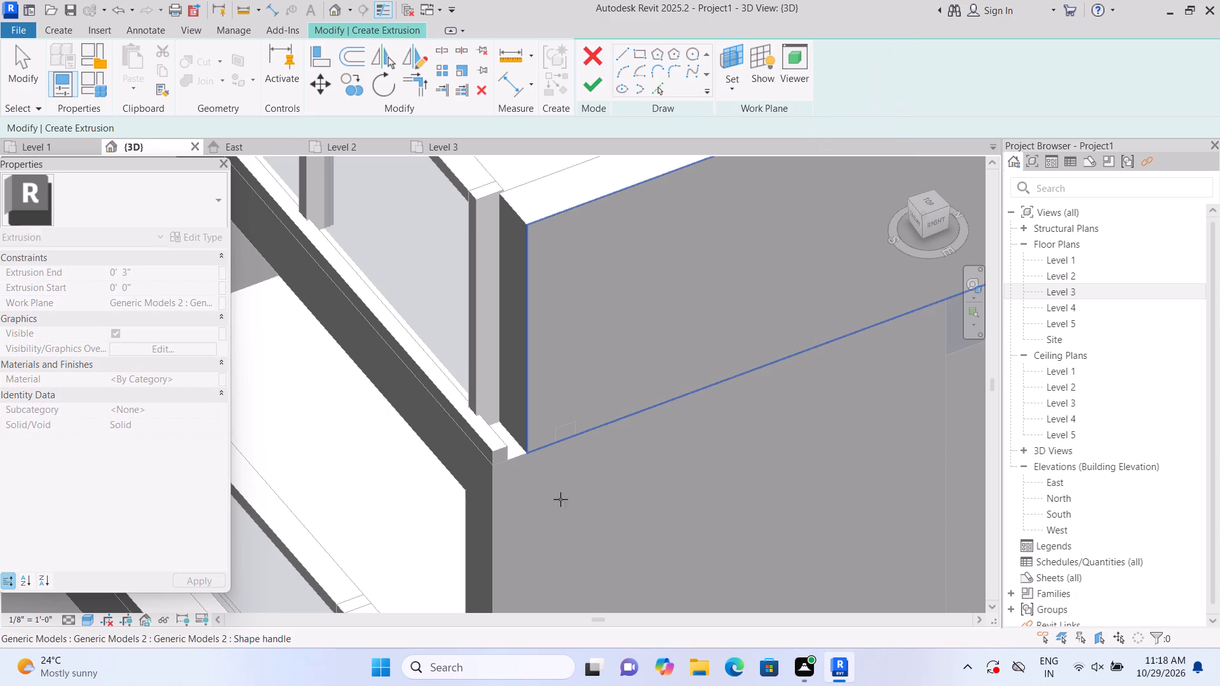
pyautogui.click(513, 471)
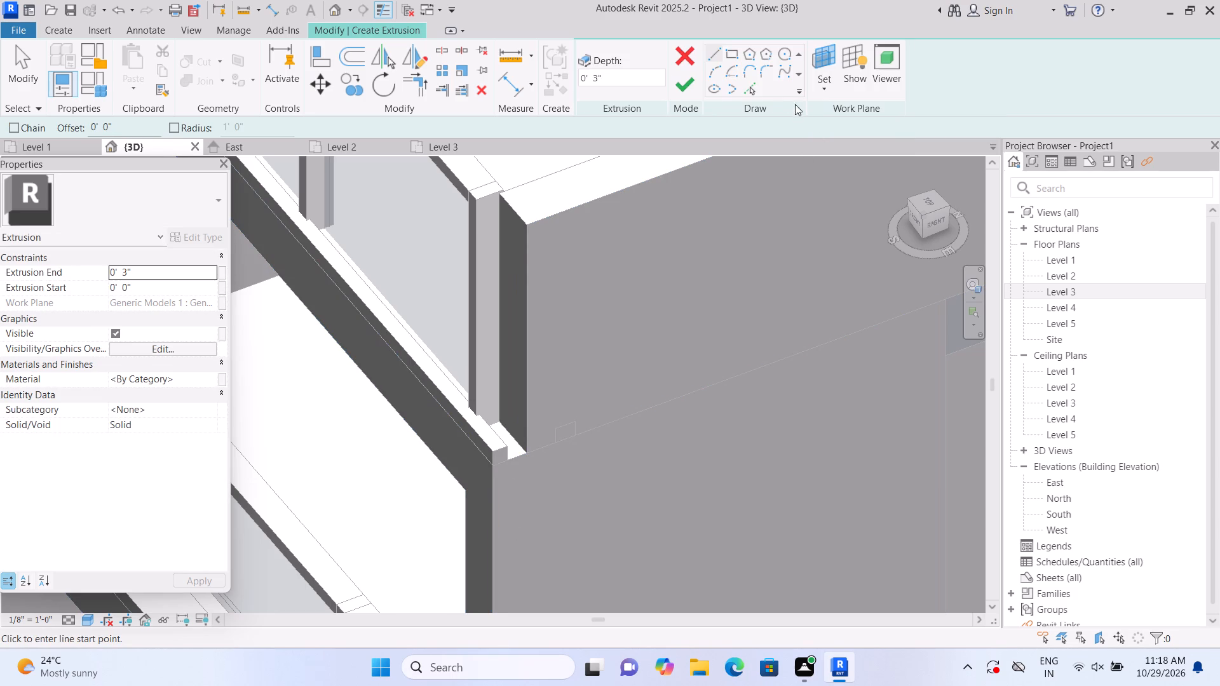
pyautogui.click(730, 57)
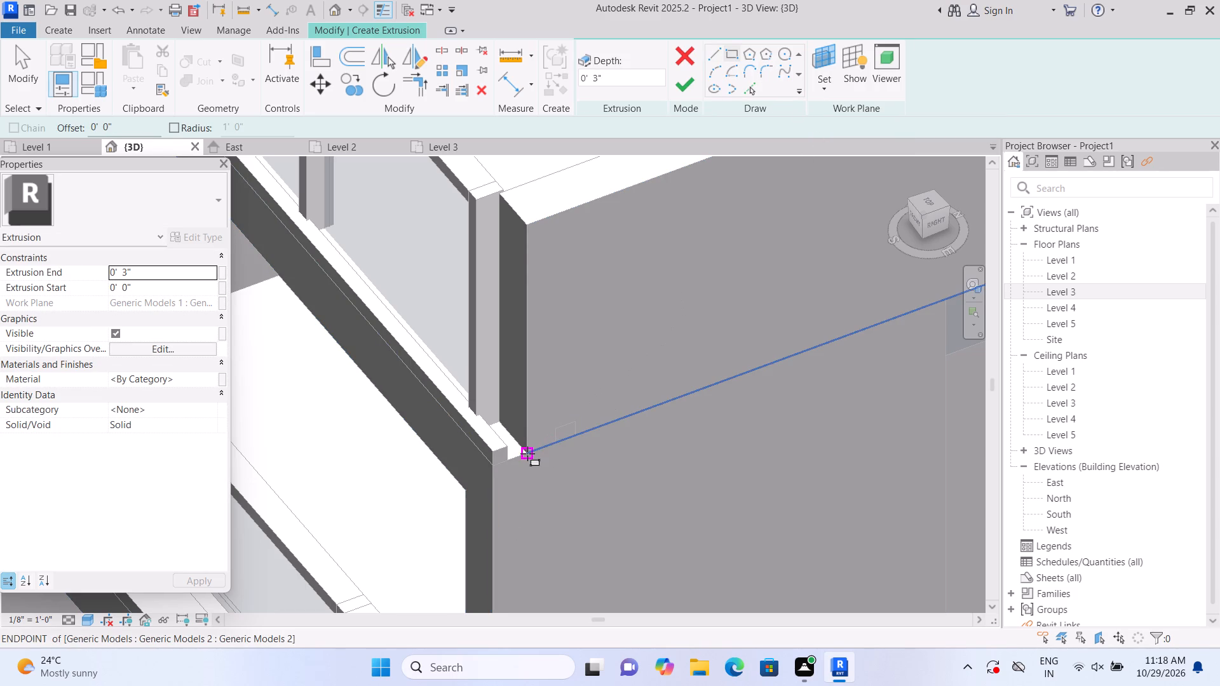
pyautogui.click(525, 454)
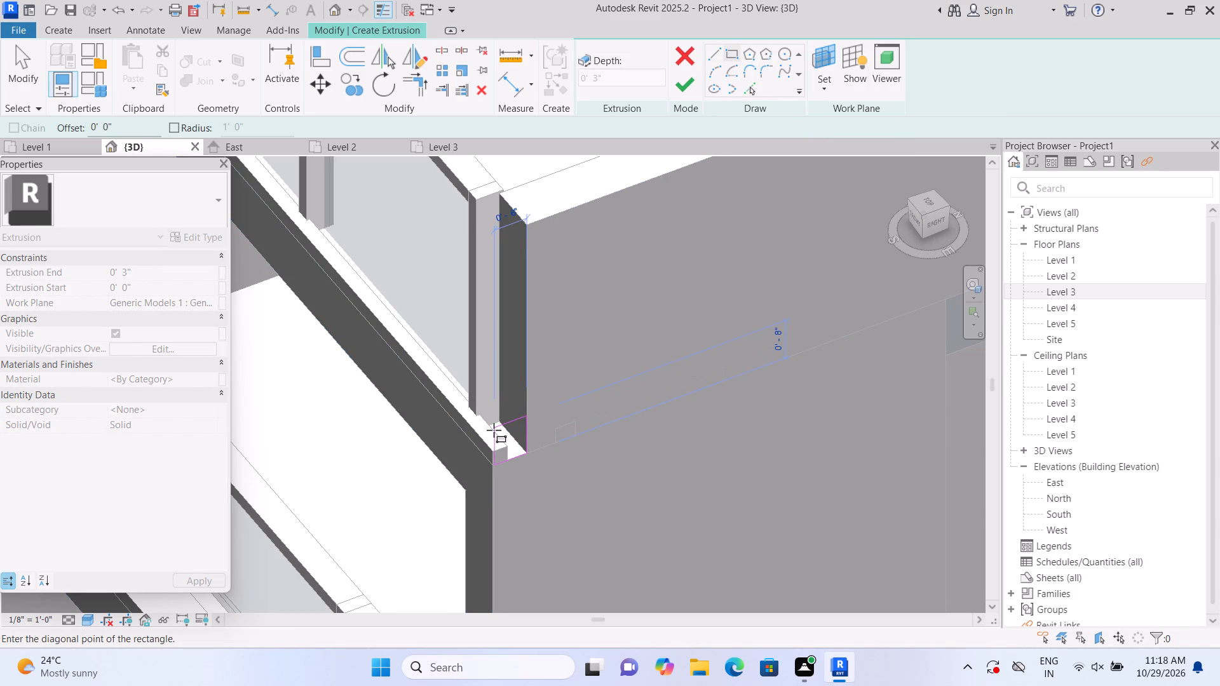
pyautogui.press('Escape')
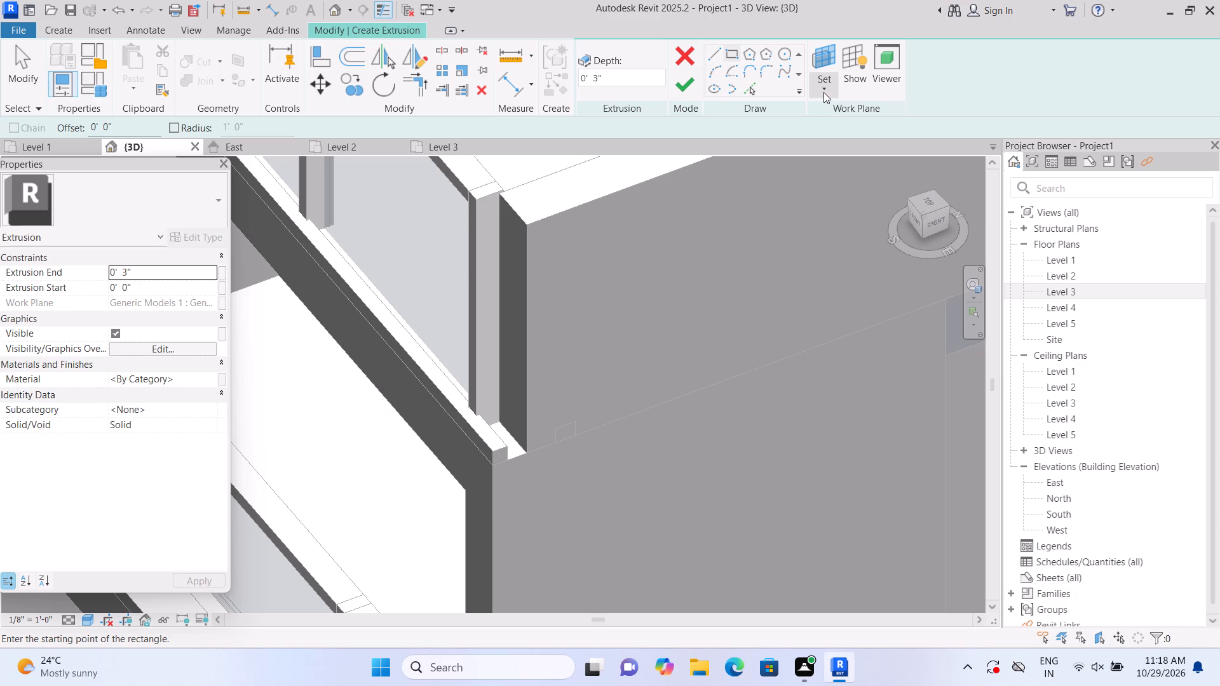
# Extrude a small rectangle 3" from the upper balcony slab's top face, filling the corner gap between the ledge strip and the side parapet.
pyautogui.click(823, 92)
pyautogui.click(824, 136)
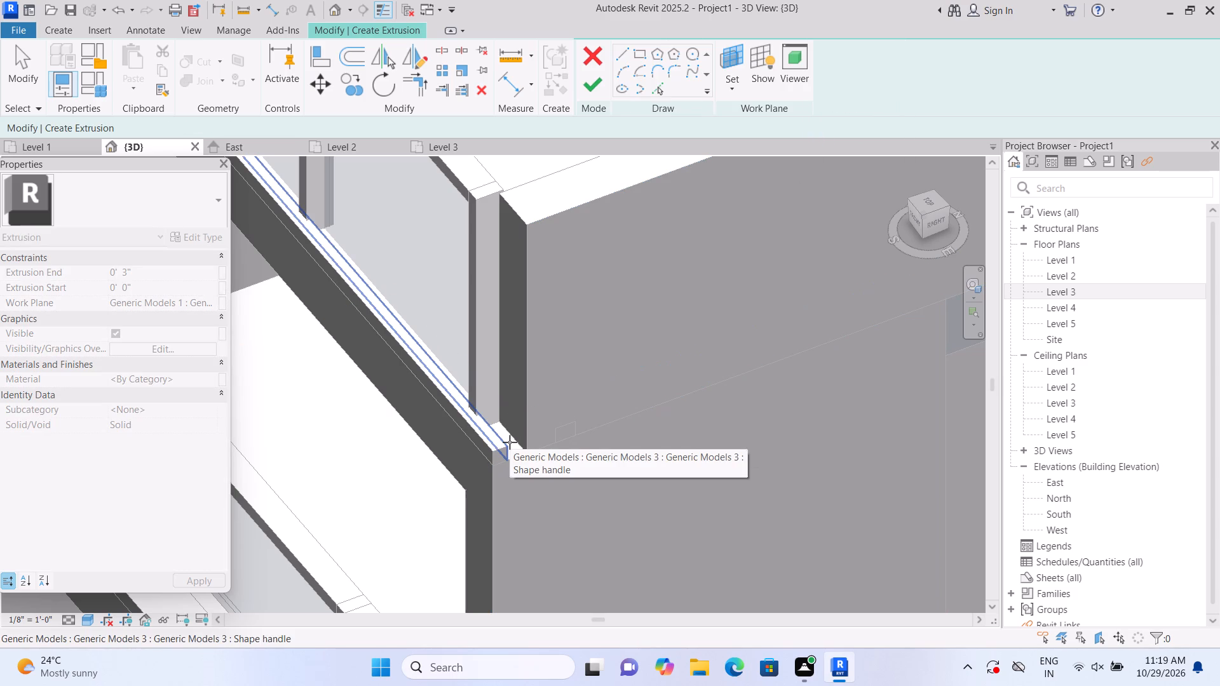
pyautogui.scroll(2, 520, 442)
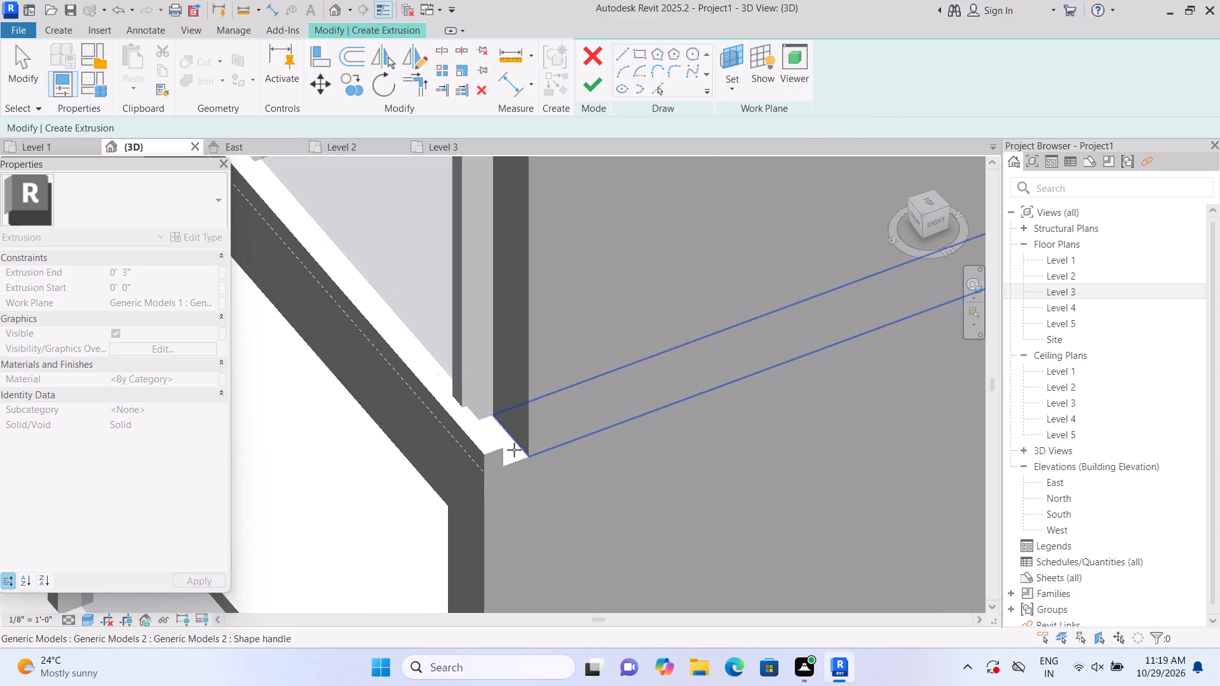
pyautogui.scroll(1, 514, 450)
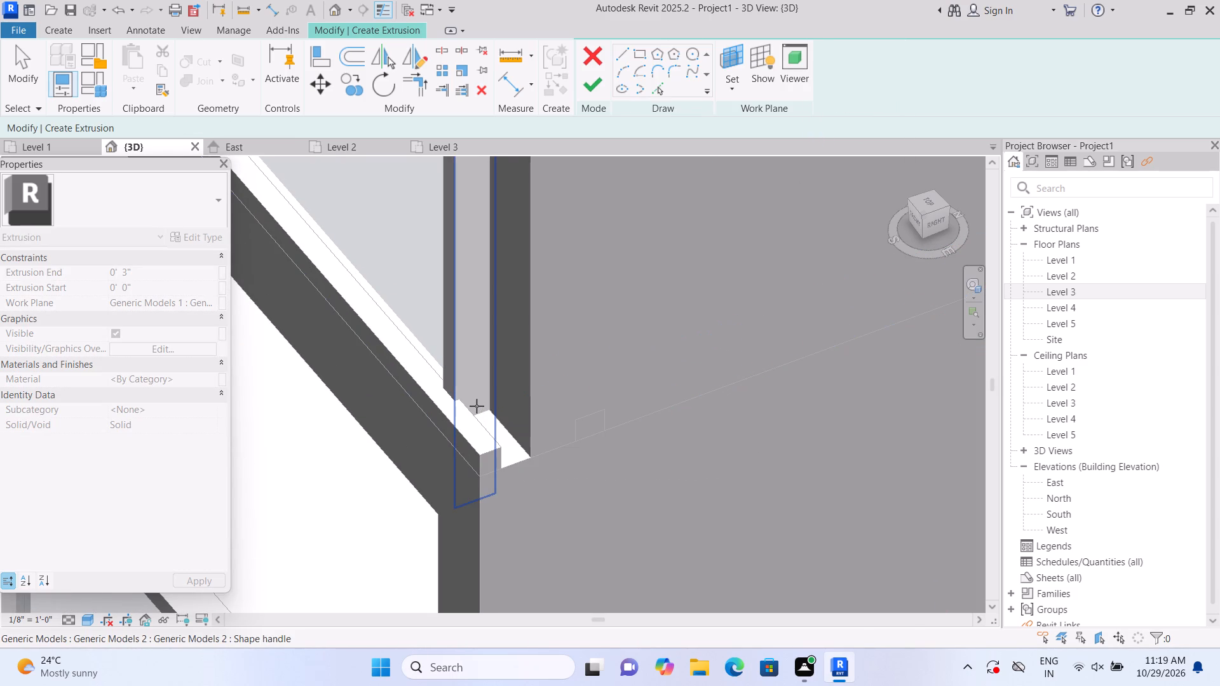
pyautogui.click(518, 457)
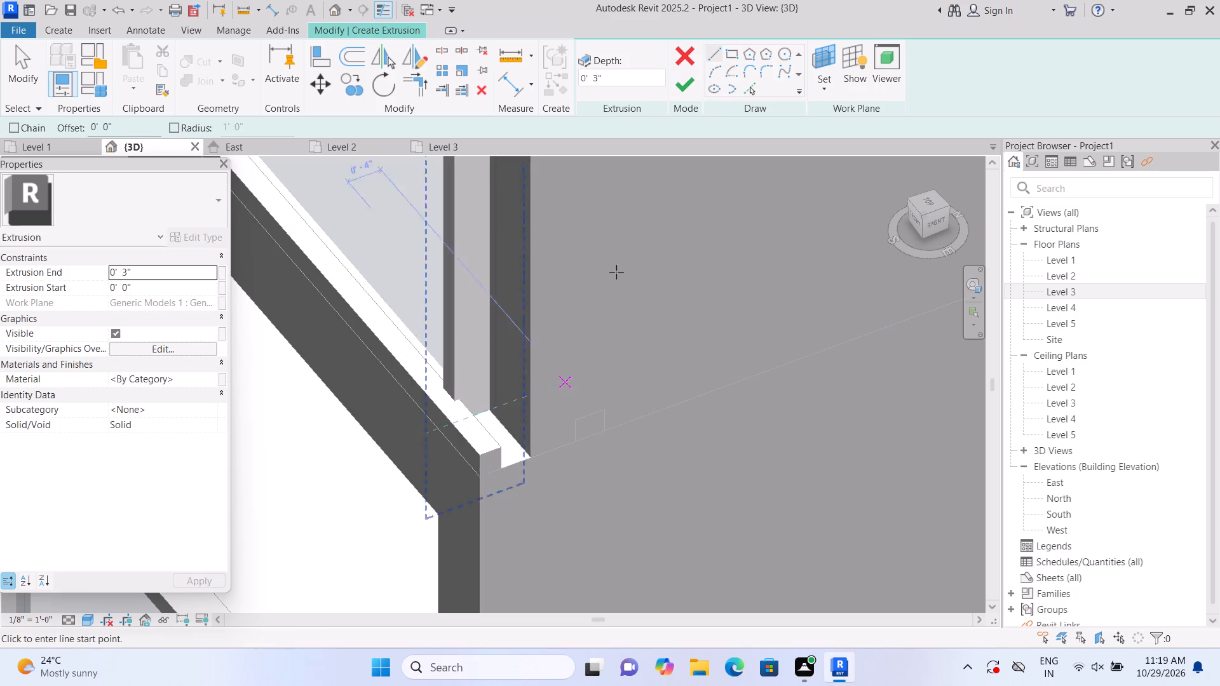
pyautogui.click(735, 54)
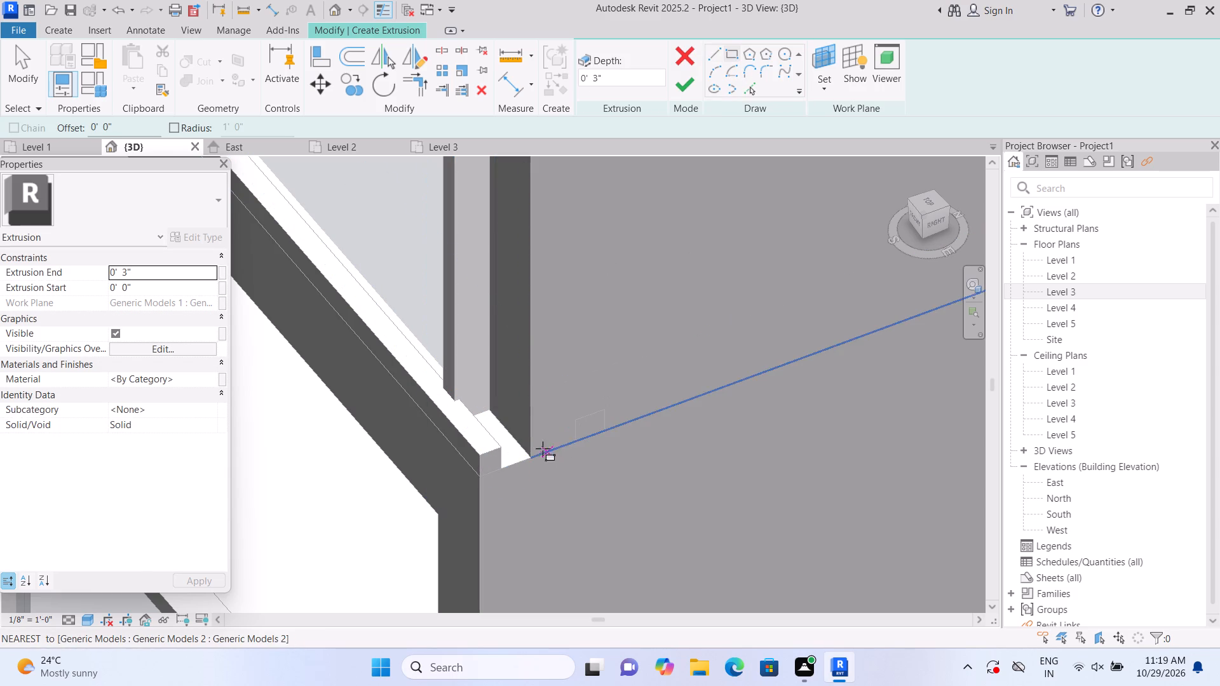
pyautogui.click(528, 456)
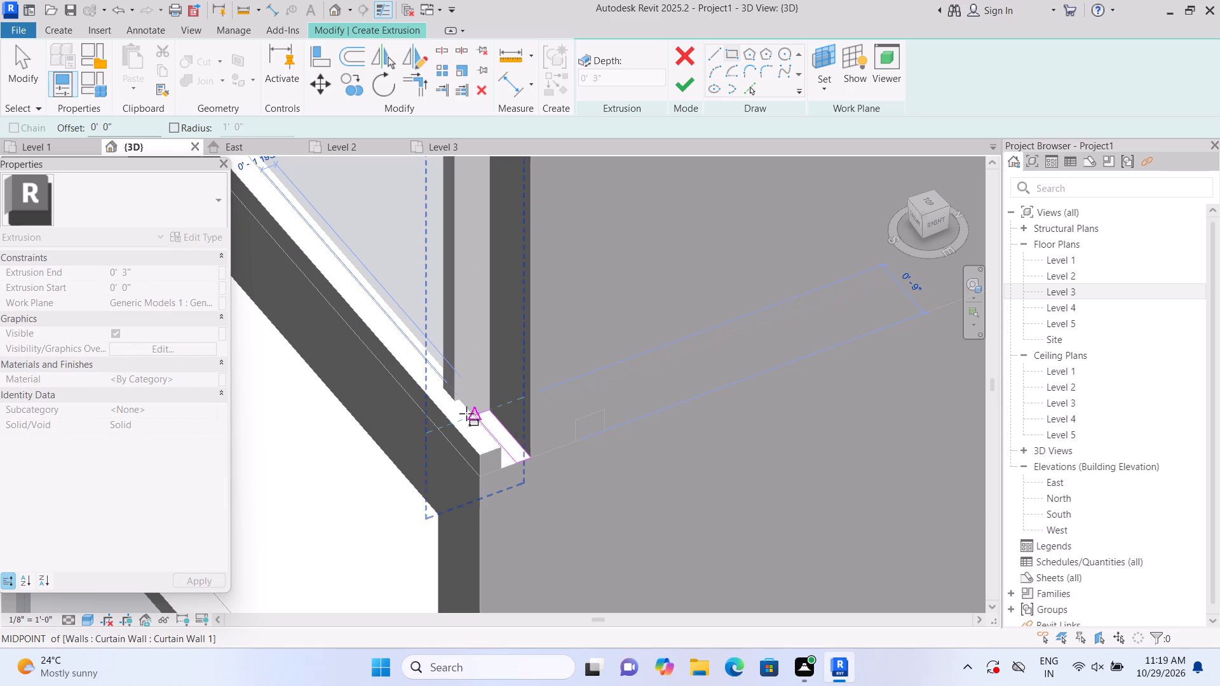
pyautogui.click(458, 417)
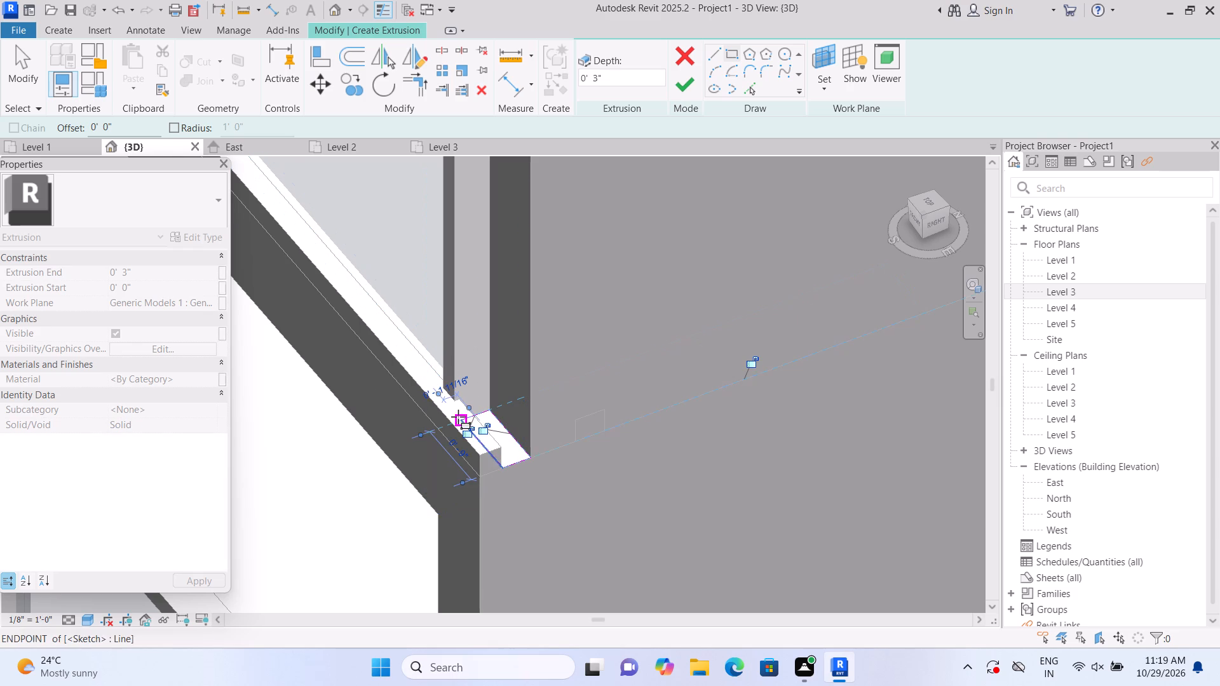
pyautogui.click(681, 93)
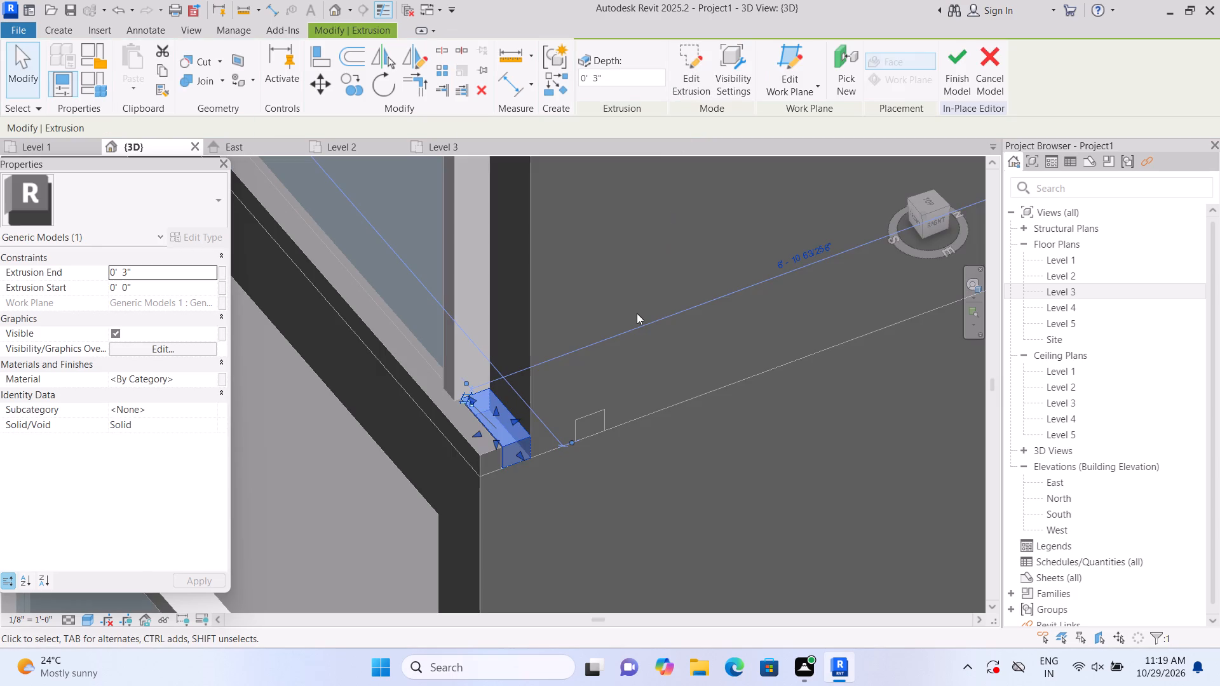
pyautogui.scroll(-6, 632, 351)
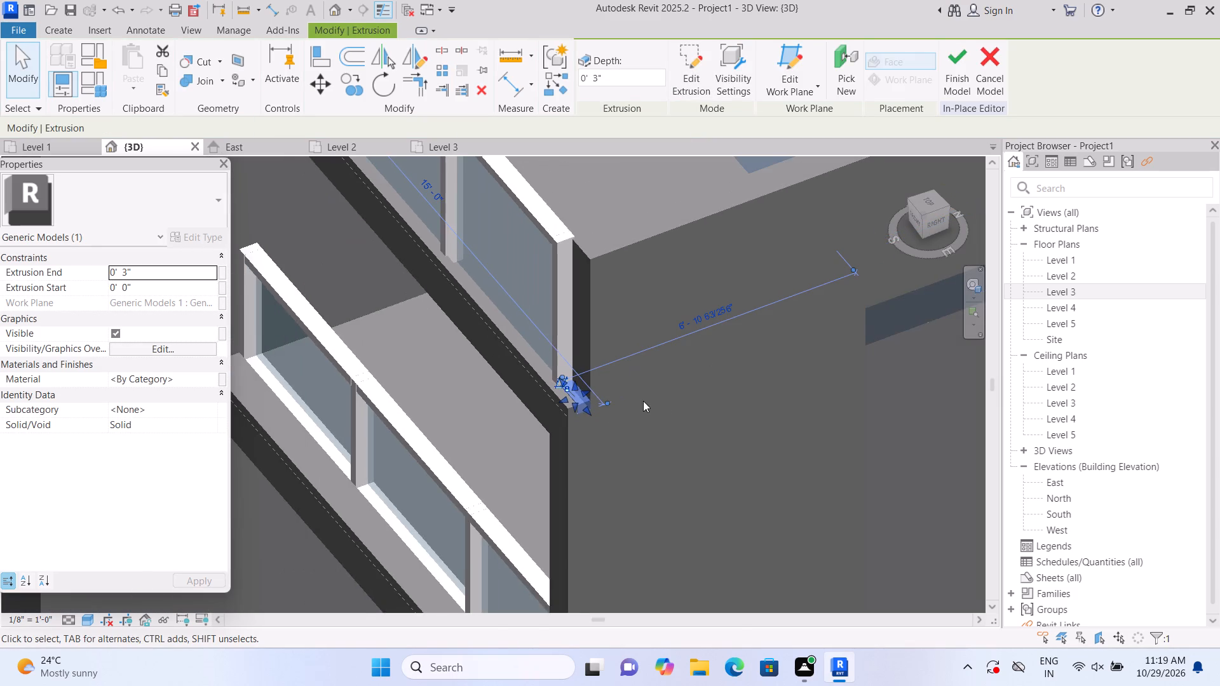
pyautogui.press('Escape')
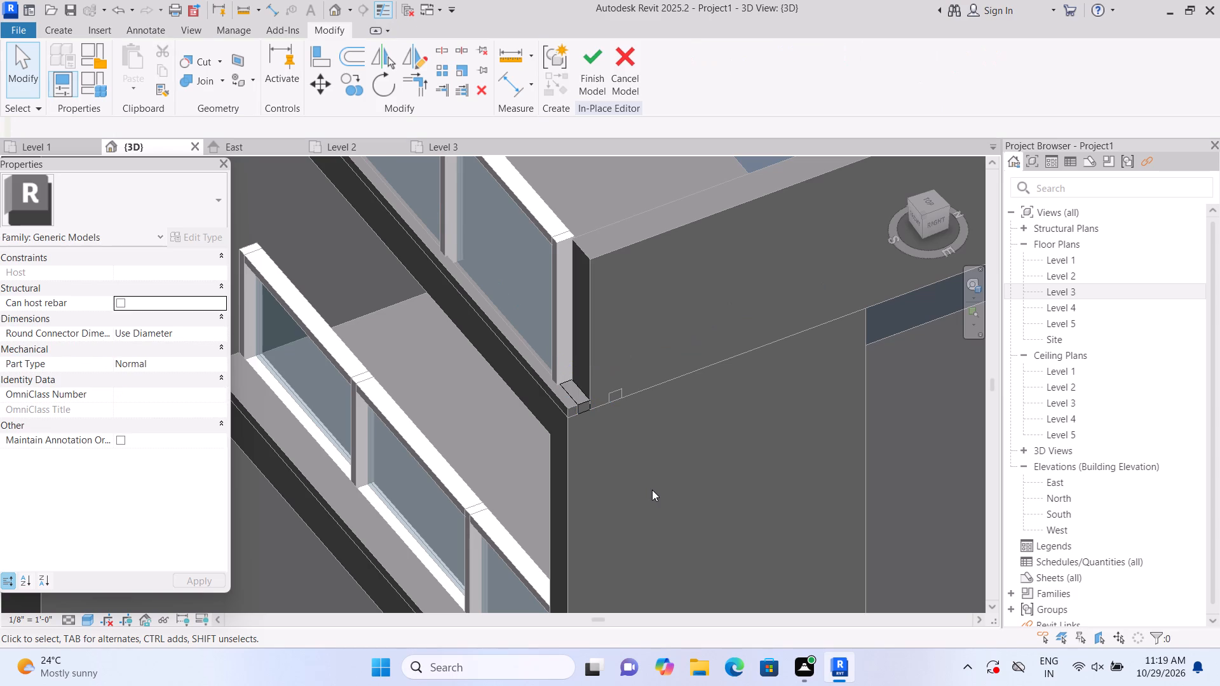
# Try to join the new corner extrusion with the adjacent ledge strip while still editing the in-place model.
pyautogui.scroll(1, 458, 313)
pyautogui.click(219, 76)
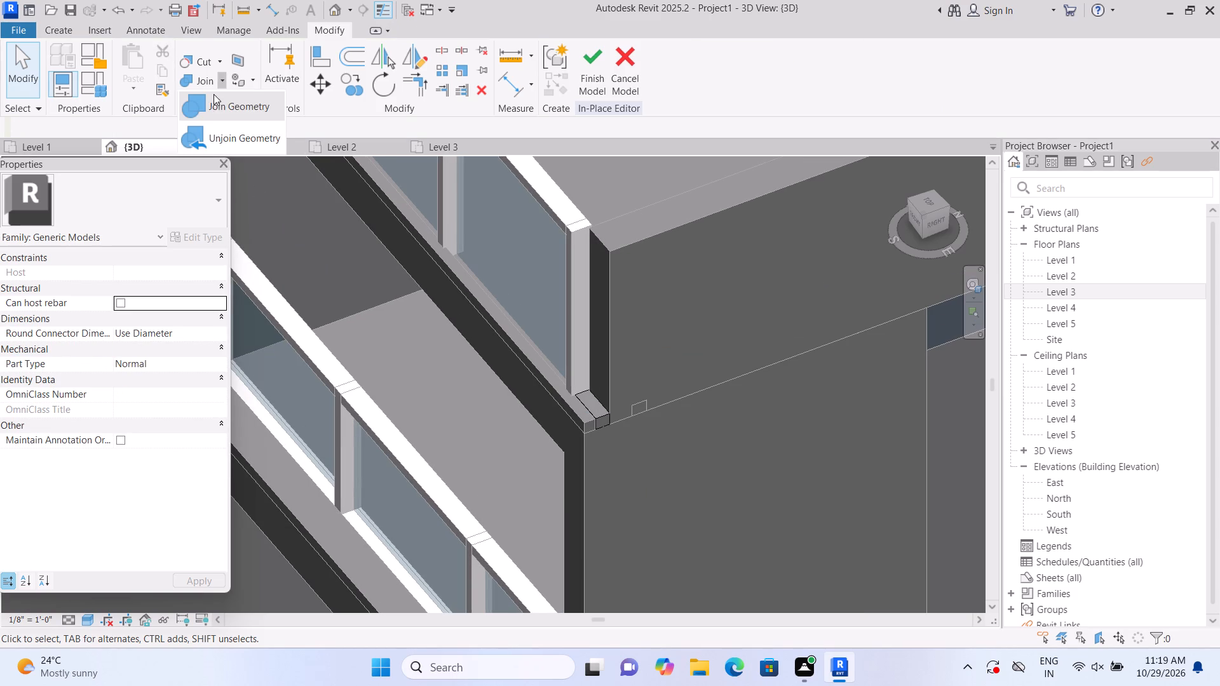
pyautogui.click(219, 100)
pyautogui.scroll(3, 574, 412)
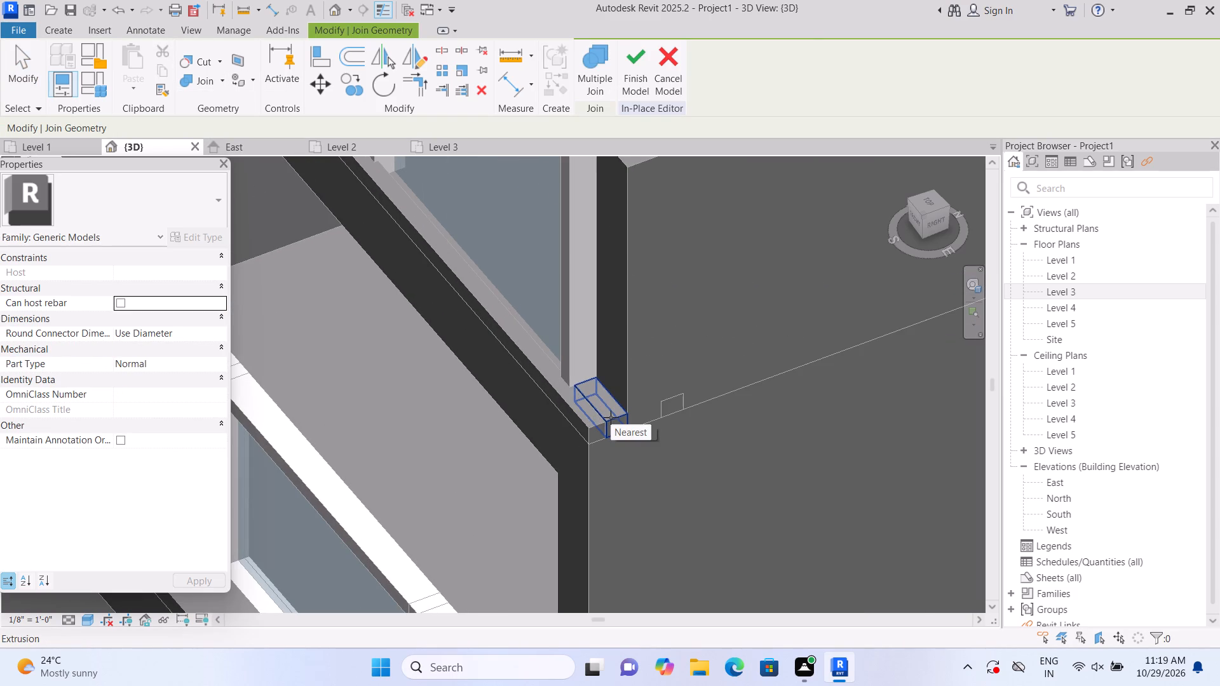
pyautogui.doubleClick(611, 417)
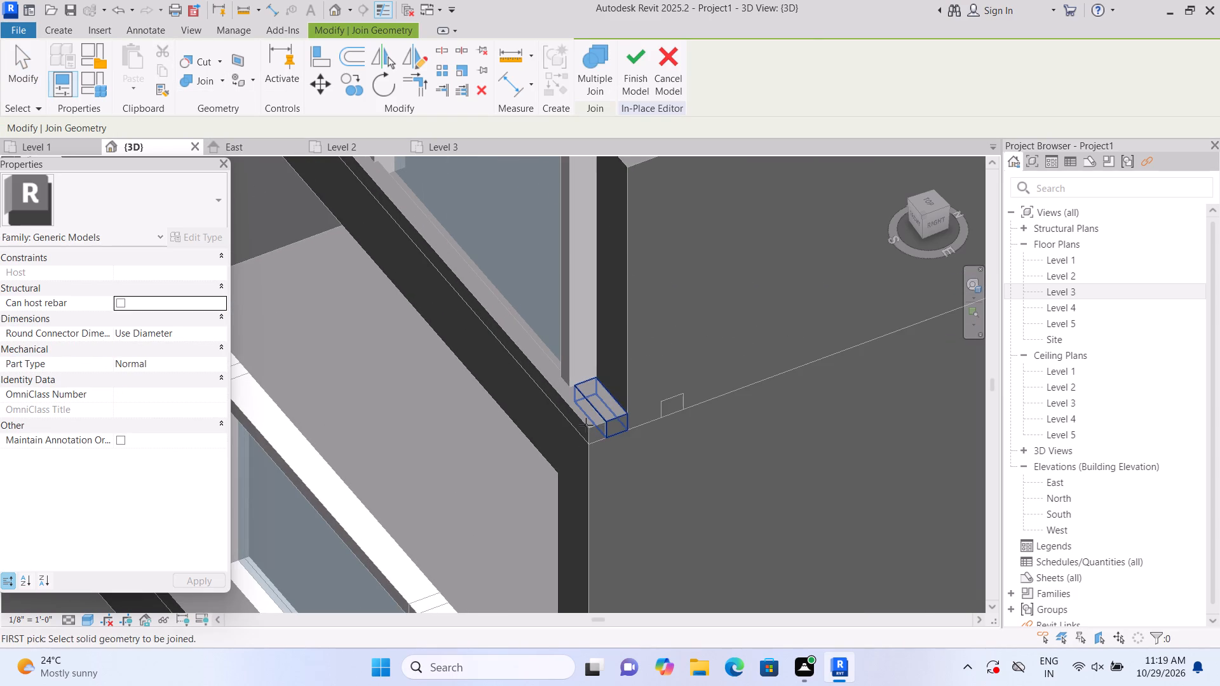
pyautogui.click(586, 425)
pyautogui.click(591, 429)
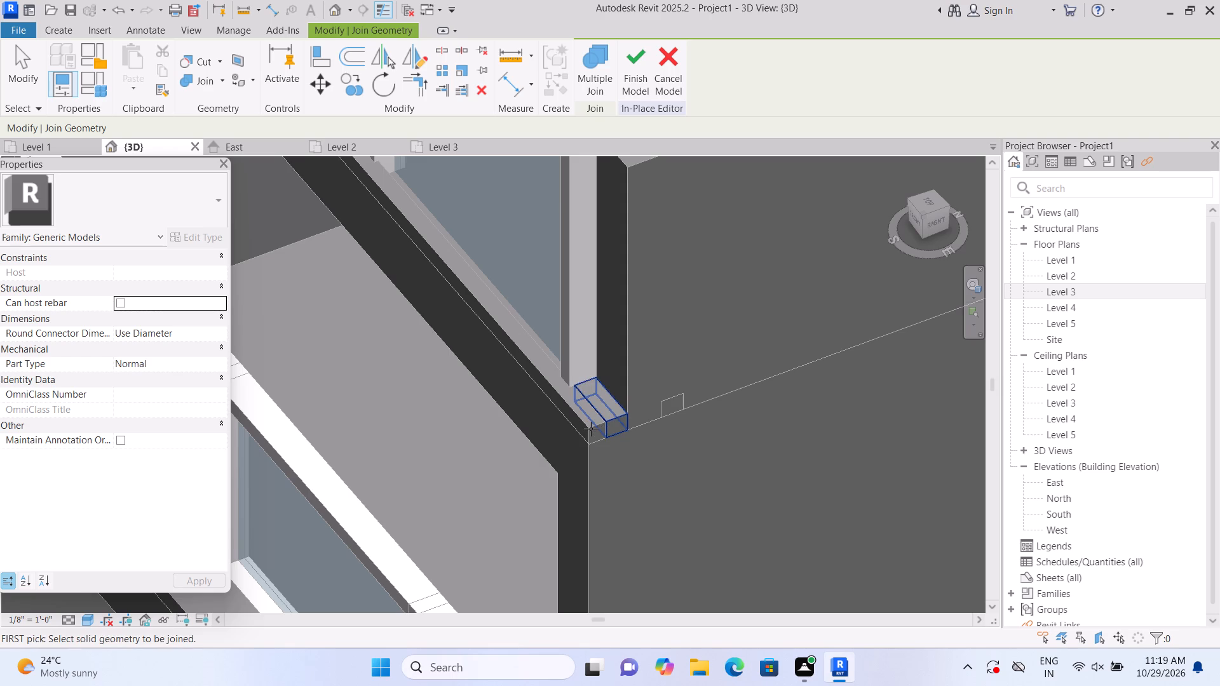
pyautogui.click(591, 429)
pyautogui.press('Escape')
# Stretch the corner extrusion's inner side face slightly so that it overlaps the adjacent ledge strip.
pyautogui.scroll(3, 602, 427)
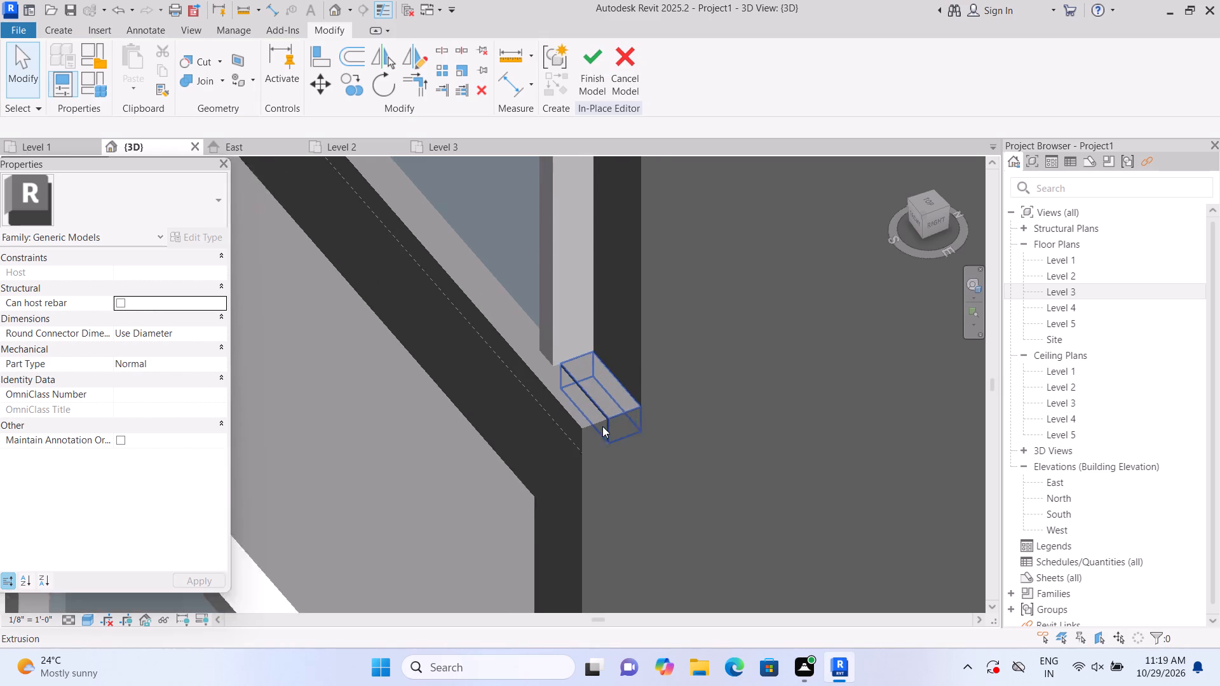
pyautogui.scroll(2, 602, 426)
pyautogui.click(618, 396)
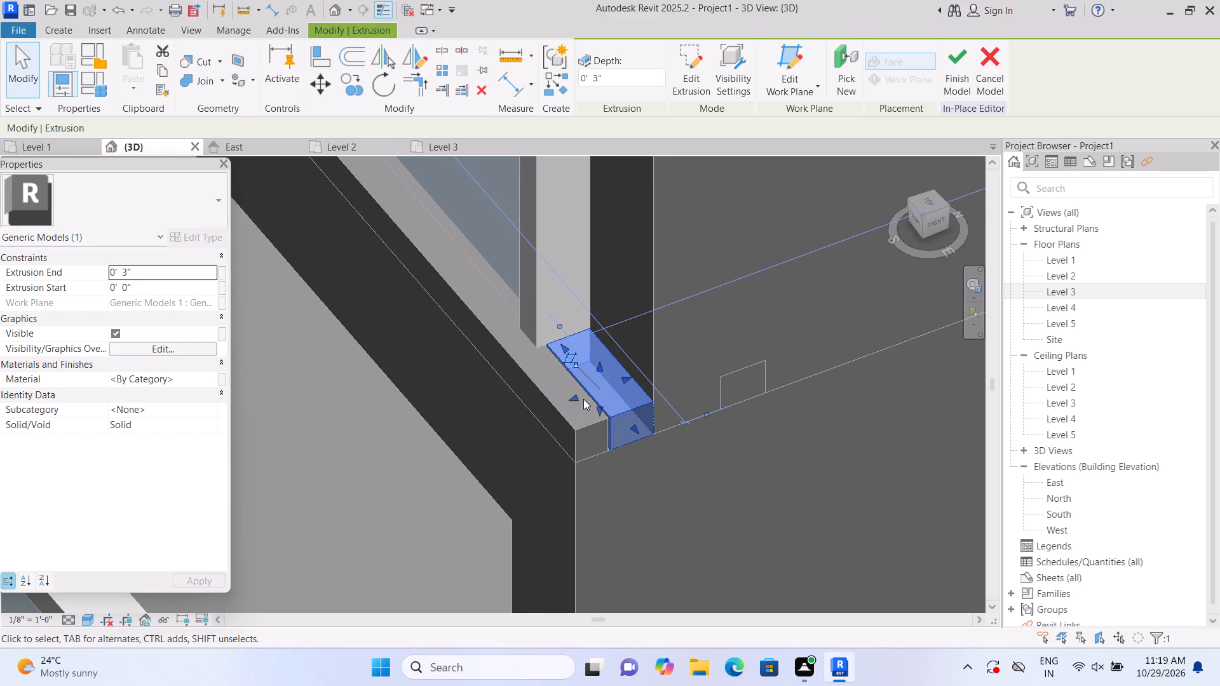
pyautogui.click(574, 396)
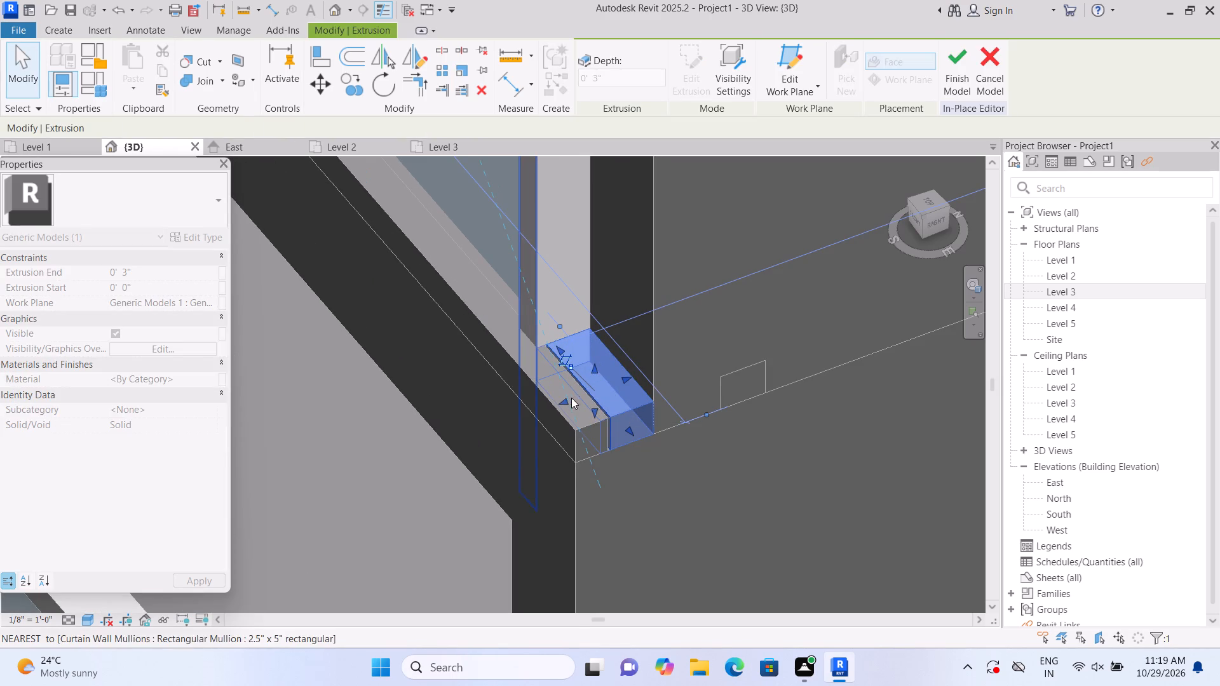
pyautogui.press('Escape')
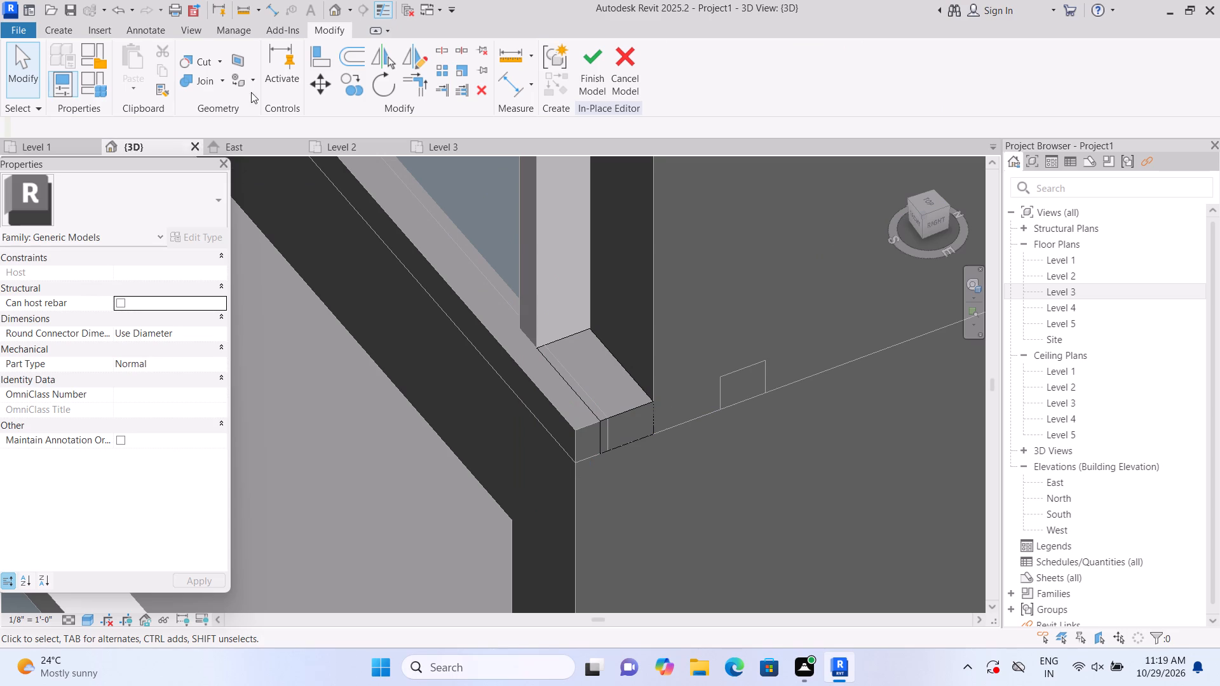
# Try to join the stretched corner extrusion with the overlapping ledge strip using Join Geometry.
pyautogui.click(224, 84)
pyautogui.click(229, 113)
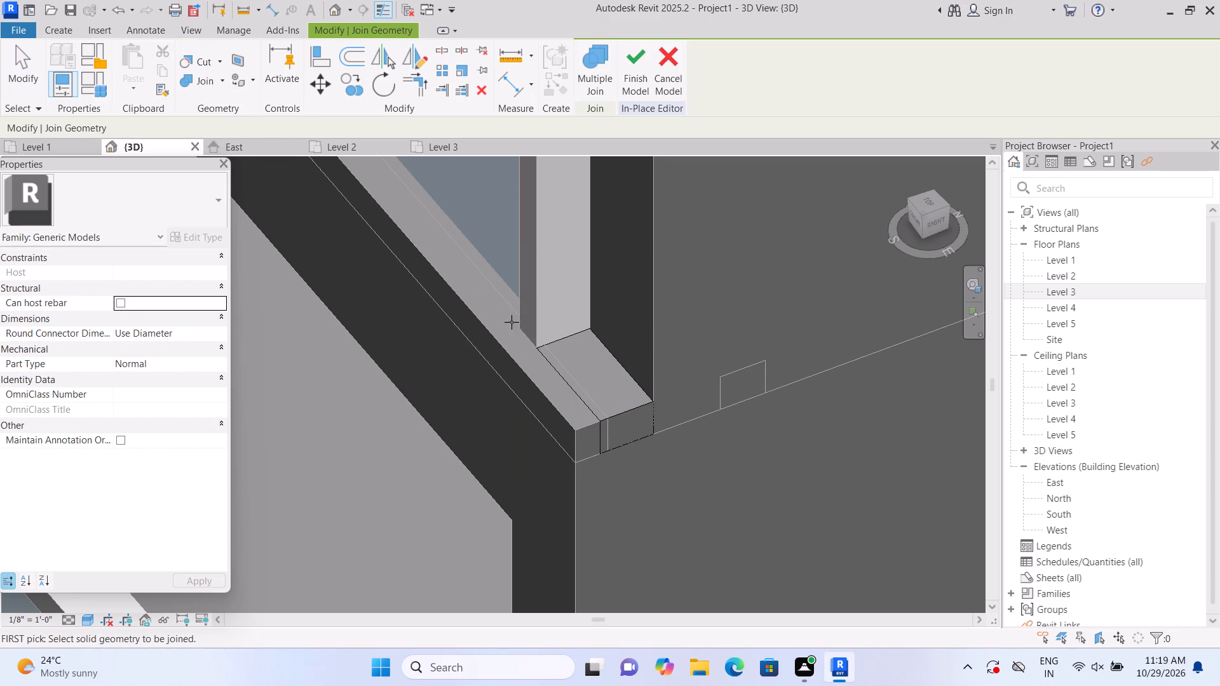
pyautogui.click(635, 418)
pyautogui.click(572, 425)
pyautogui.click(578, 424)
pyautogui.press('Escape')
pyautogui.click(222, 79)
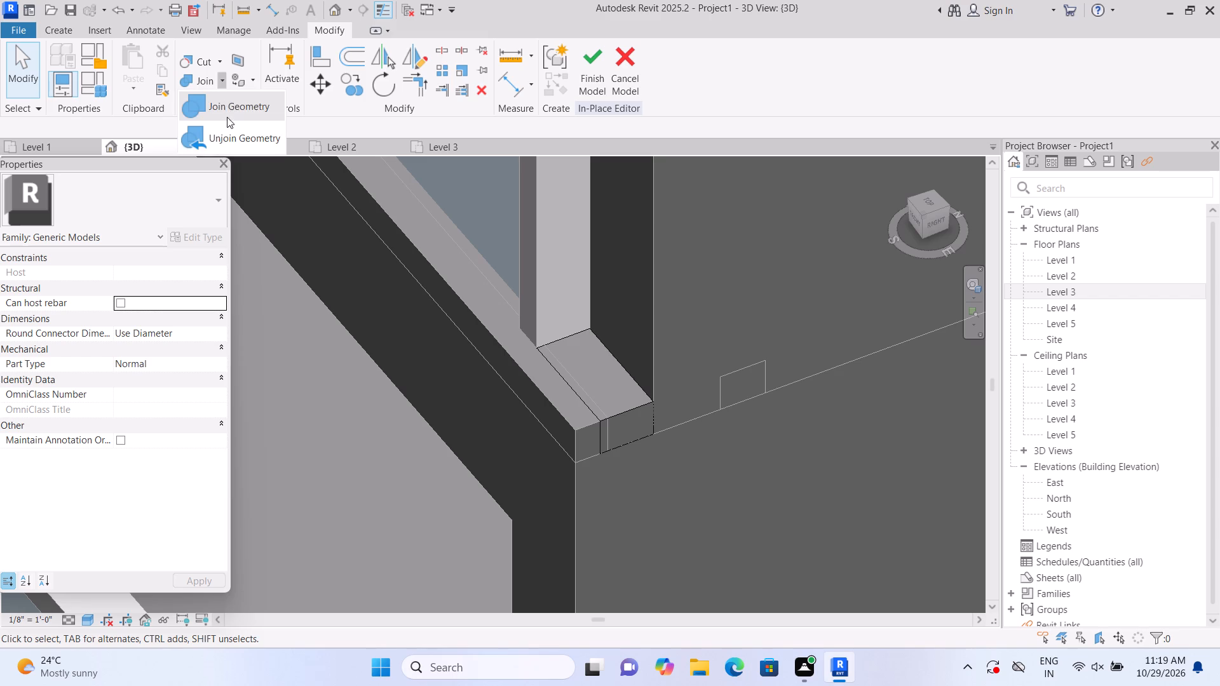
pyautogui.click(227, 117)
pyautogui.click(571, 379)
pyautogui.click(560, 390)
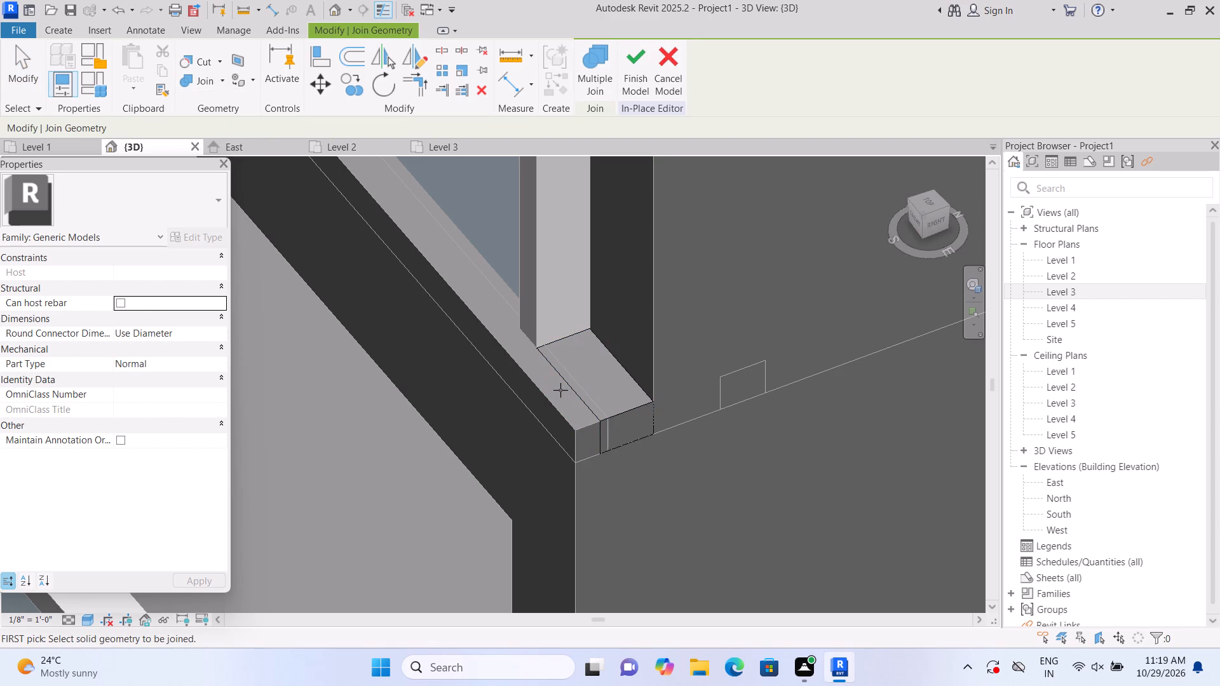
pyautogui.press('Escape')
# Pull the corner extrusion's side face back so that it sits flush against the ledge strip's edge.
pyautogui.click(609, 358)
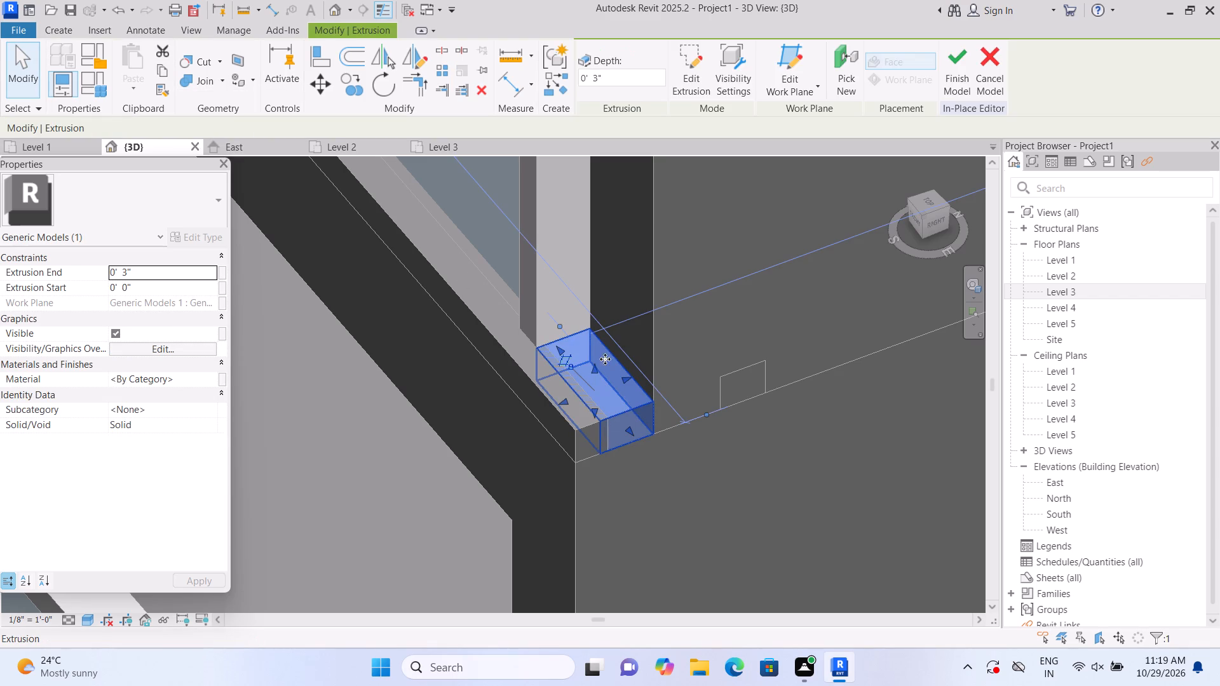
pyautogui.moveTo(559, 348); pyautogui.dragTo(553, 344)
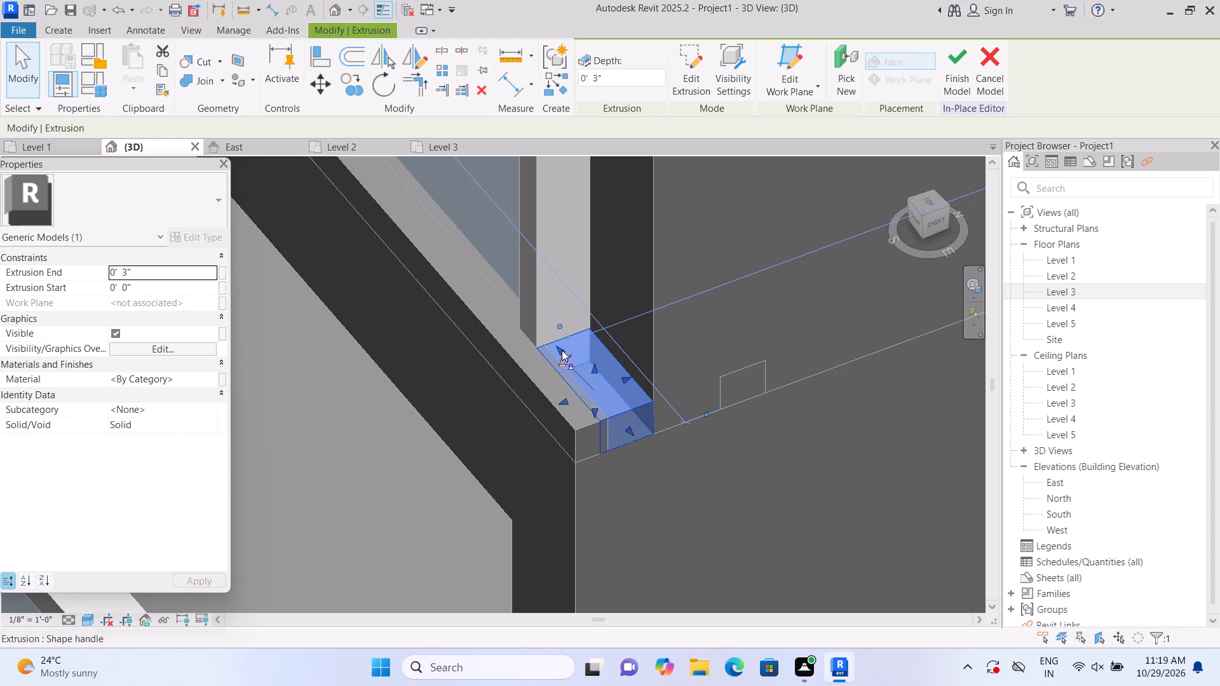
pyautogui.moveTo(564, 401); pyautogui.dragTo(572, 389)
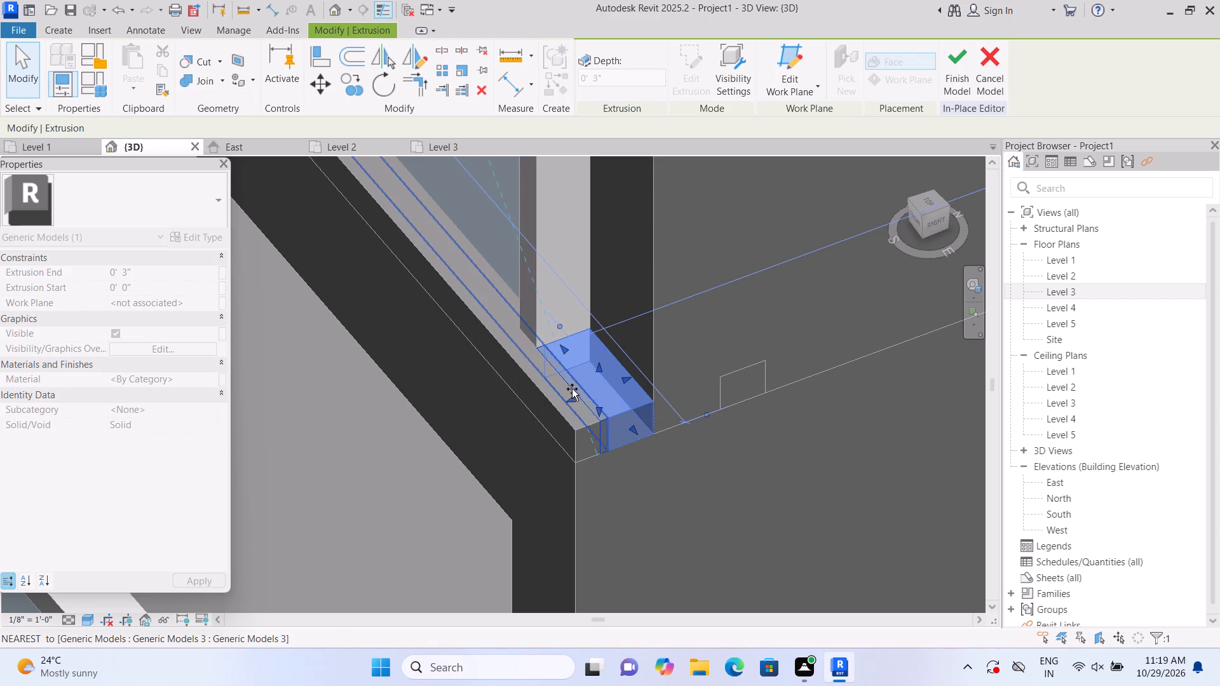
pyautogui.moveTo(572, 389); pyautogui.dragTo(574, 389)
pyautogui.scroll(1, 578, 396)
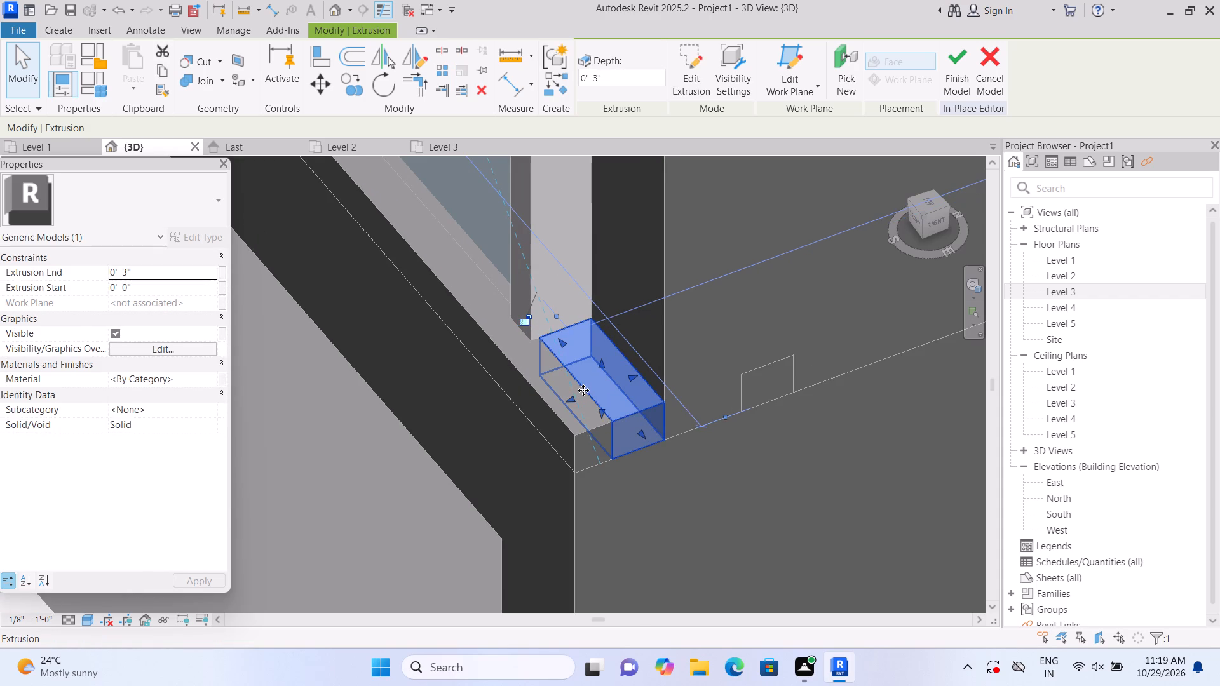
pyautogui.press('Escape')
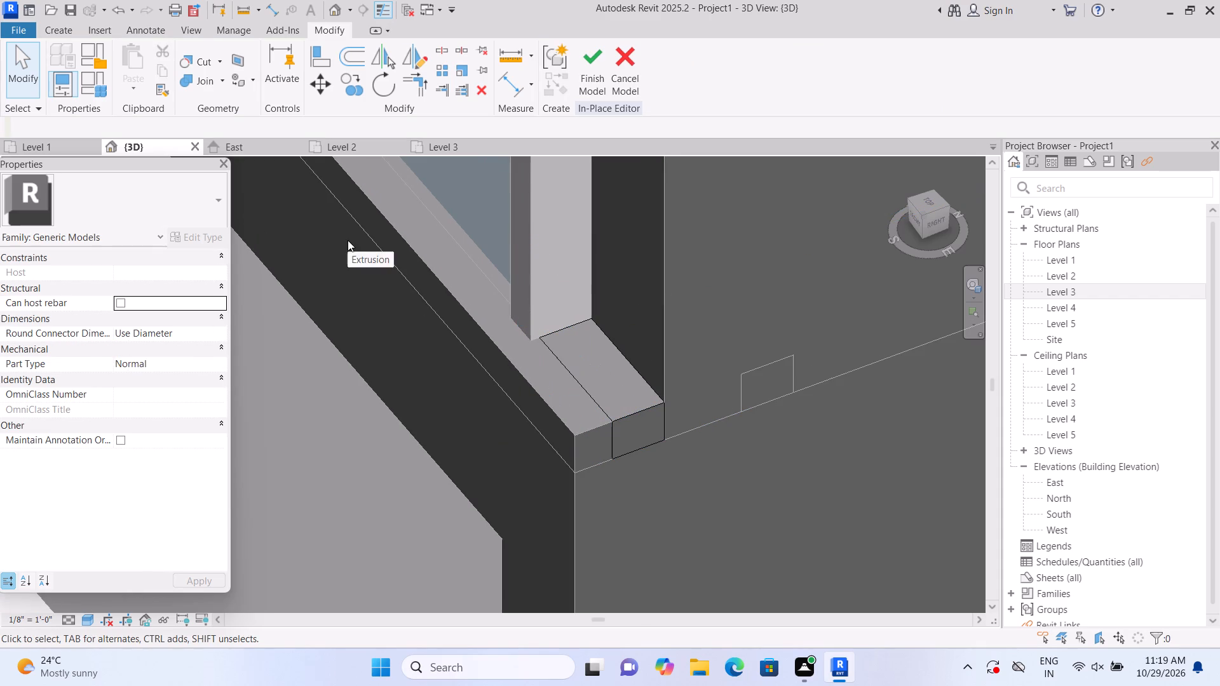
# Try once more to join the corner extrusion with the ledge strip, and finish the in-place model.
pyautogui.click(224, 76)
pyautogui.click(231, 110)
pyautogui.click(610, 365)
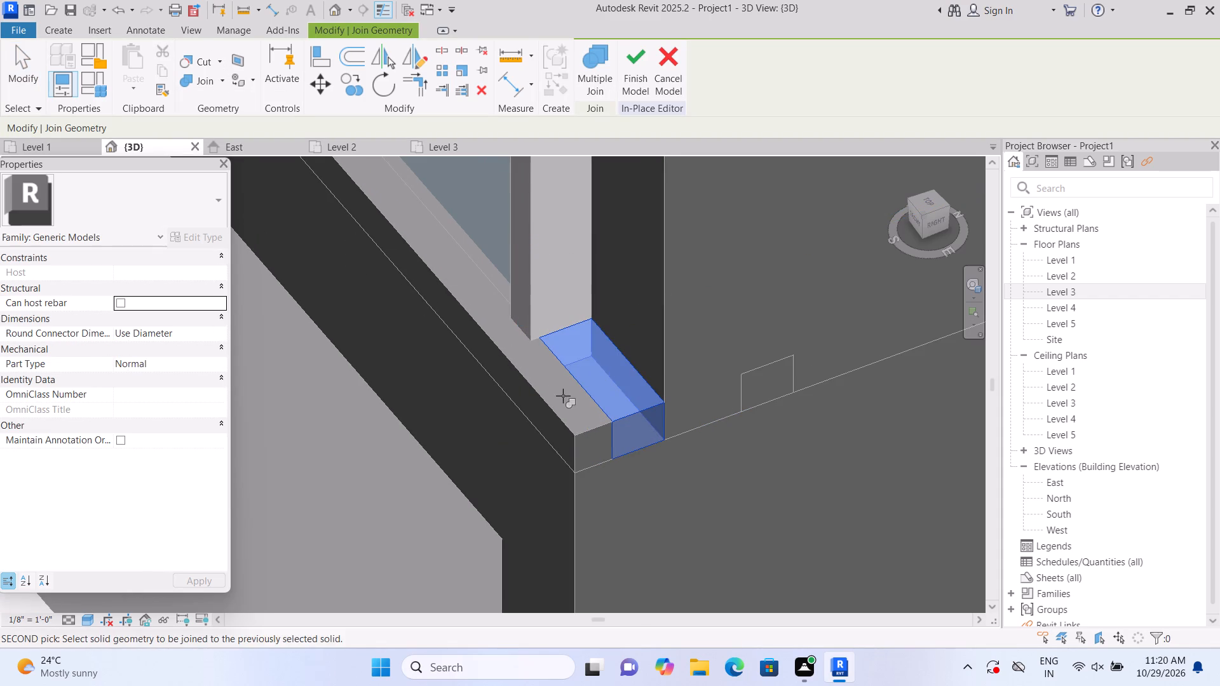
pyautogui.click(557, 401)
pyautogui.click(627, 81)
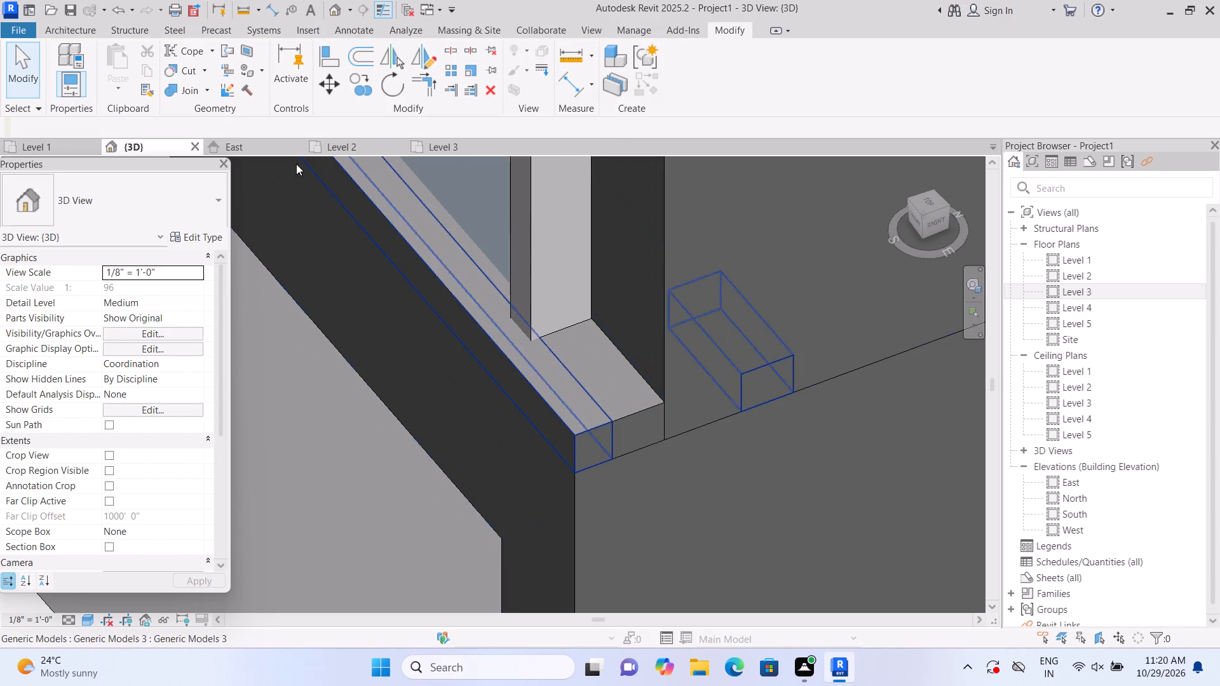
# Join the finished corner piece with the upper balcony's ledge strip into one continuous solid.
pyautogui.click(202, 97)
pyautogui.click(206, 89)
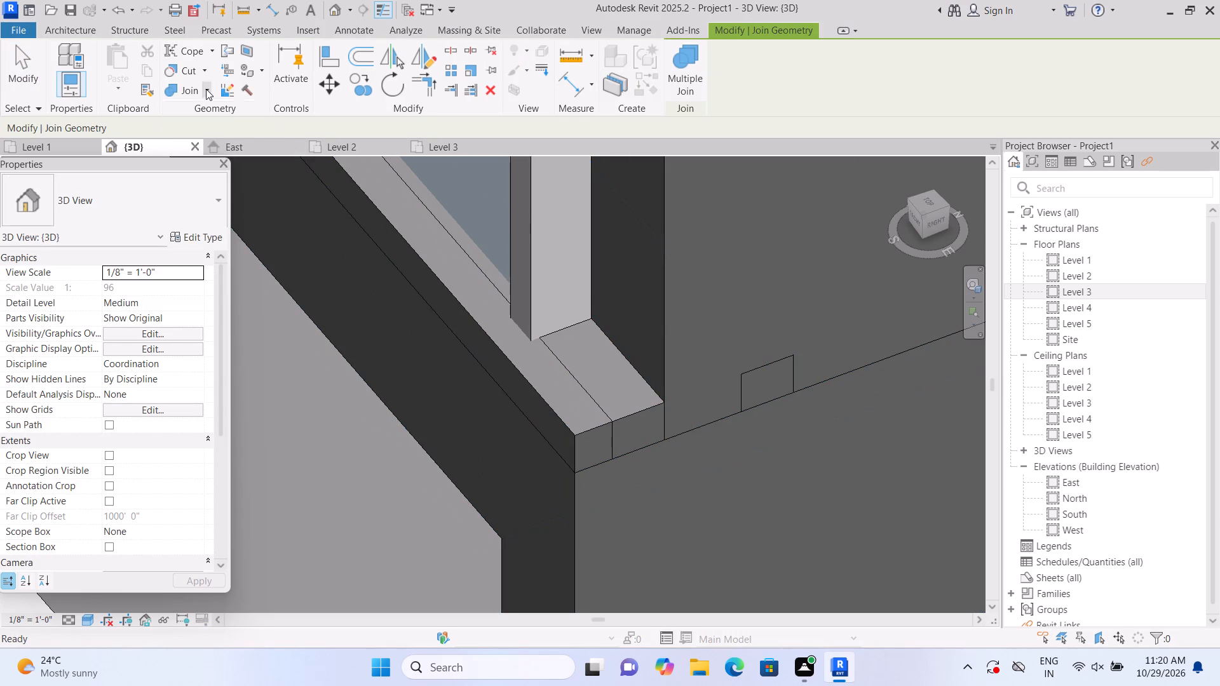
pyautogui.click(211, 119)
pyautogui.click(593, 383)
pyautogui.click(563, 405)
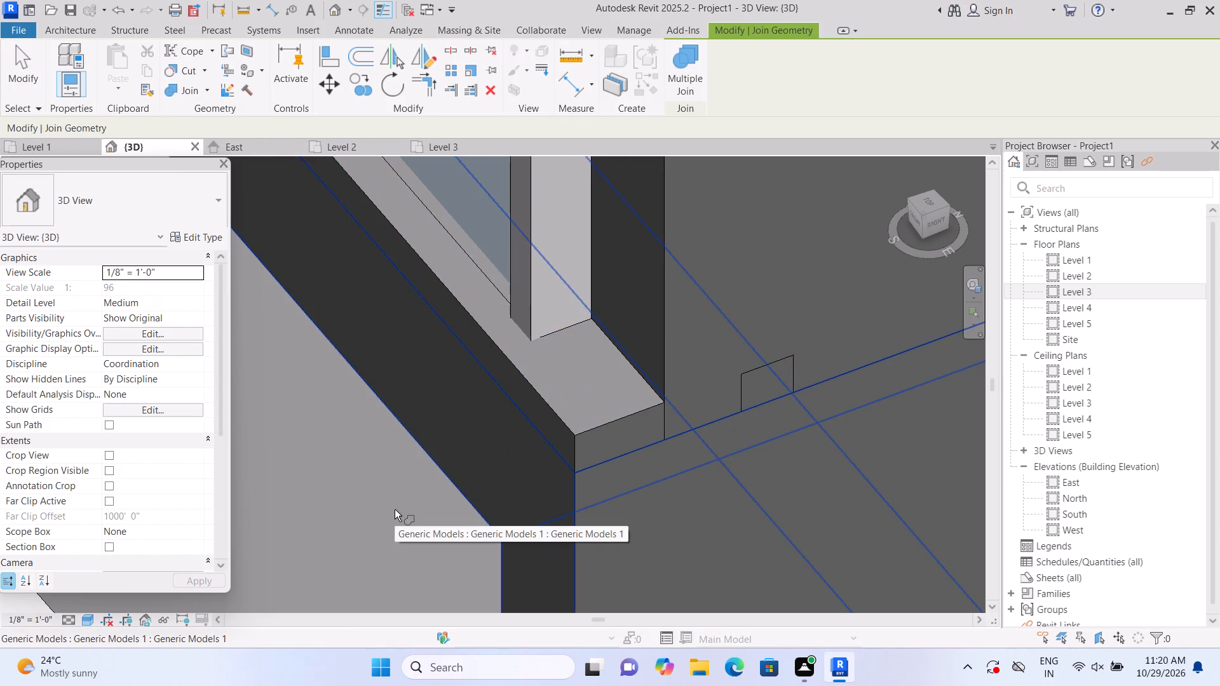
pyautogui.press('Escape')
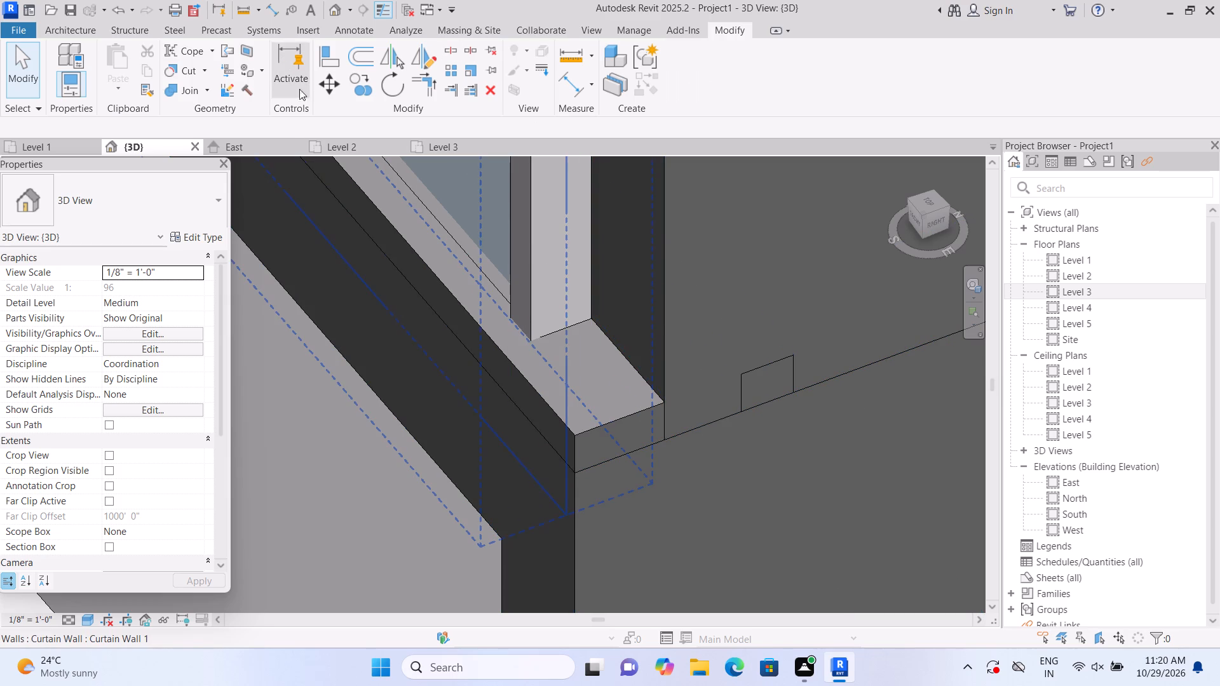
# Join the long roof parapet on the far side of the house with the roof.
pyautogui.scroll(-13, 378, 253)
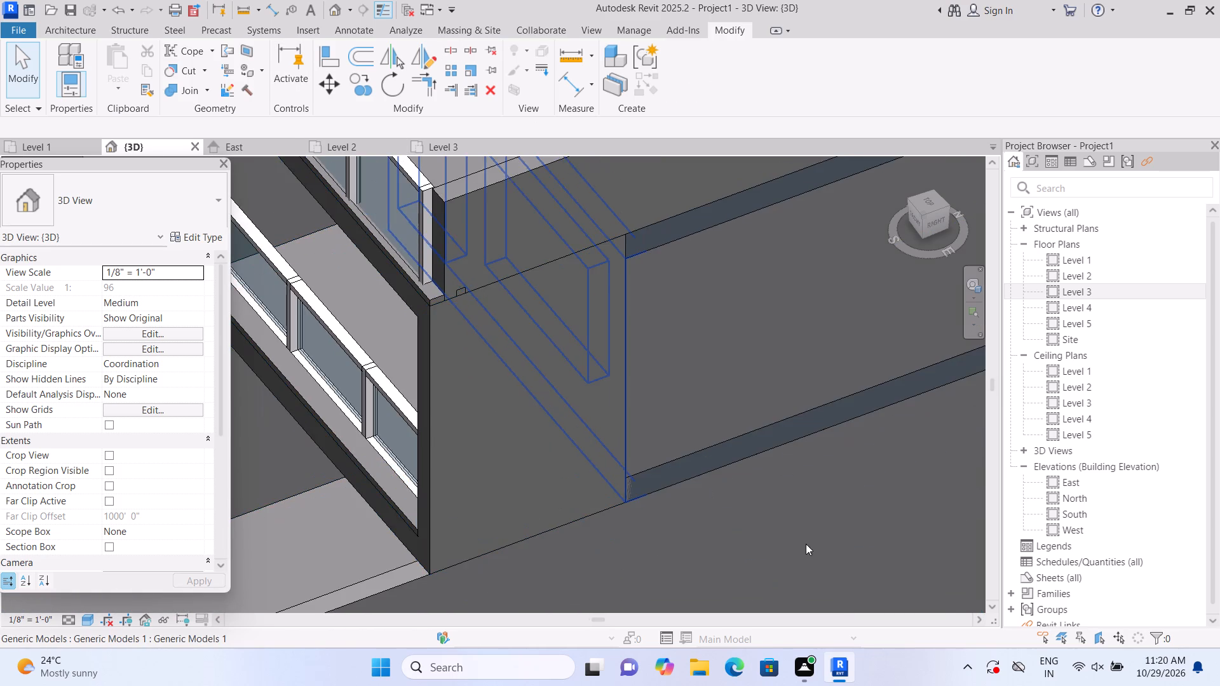
pyautogui.moveTo(806, 544); pyautogui.dragTo(524, 671, button='middle')
pyautogui.scroll(-8, 538, 577)
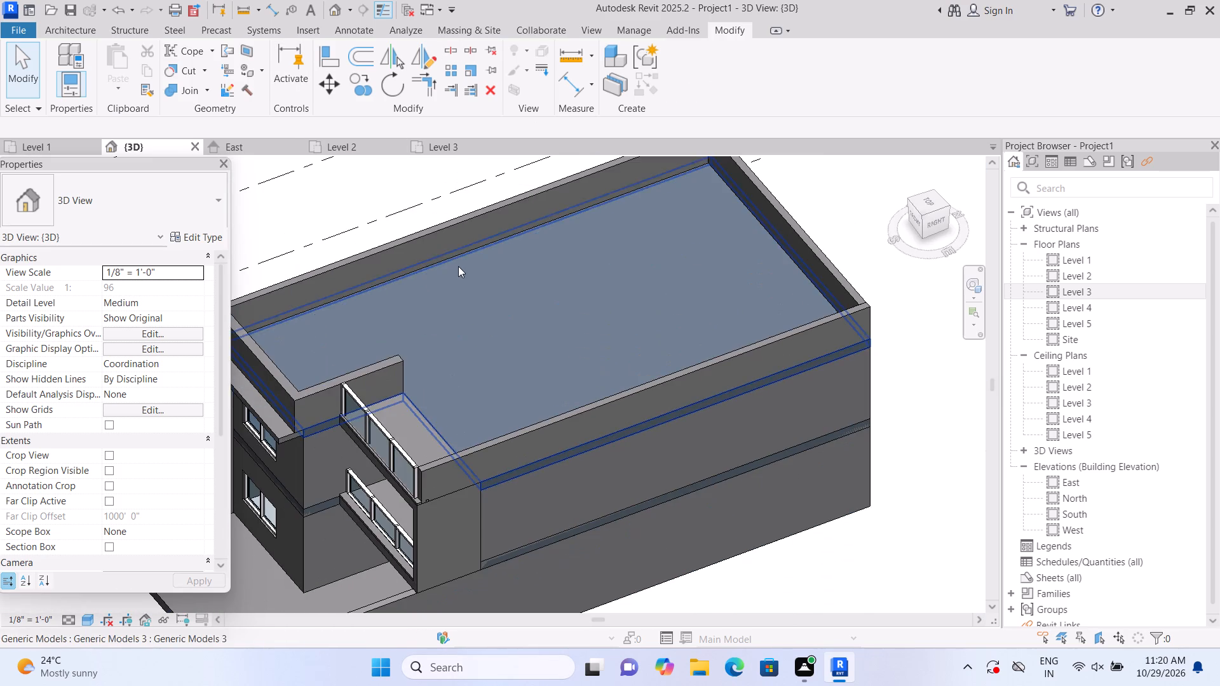
pyautogui.moveTo(463, 276); pyautogui.dragTo(456, 395, button='middle')
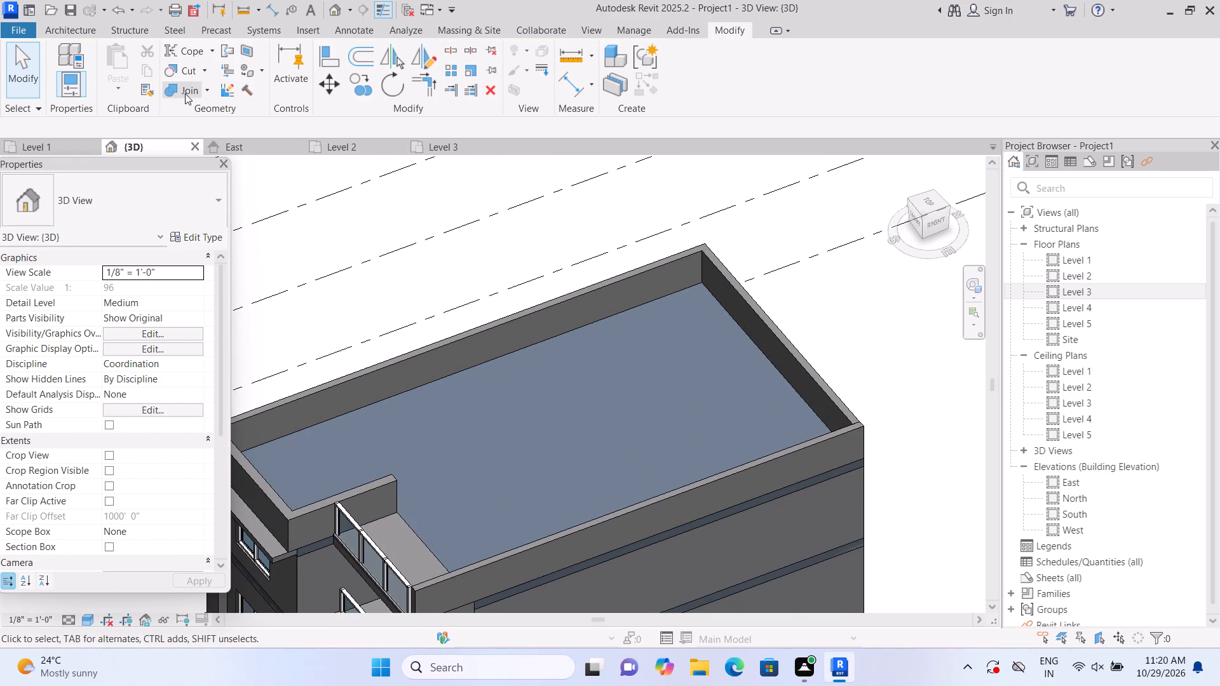
pyautogui.click(204, 91)
pyautogui.click(208, 112)
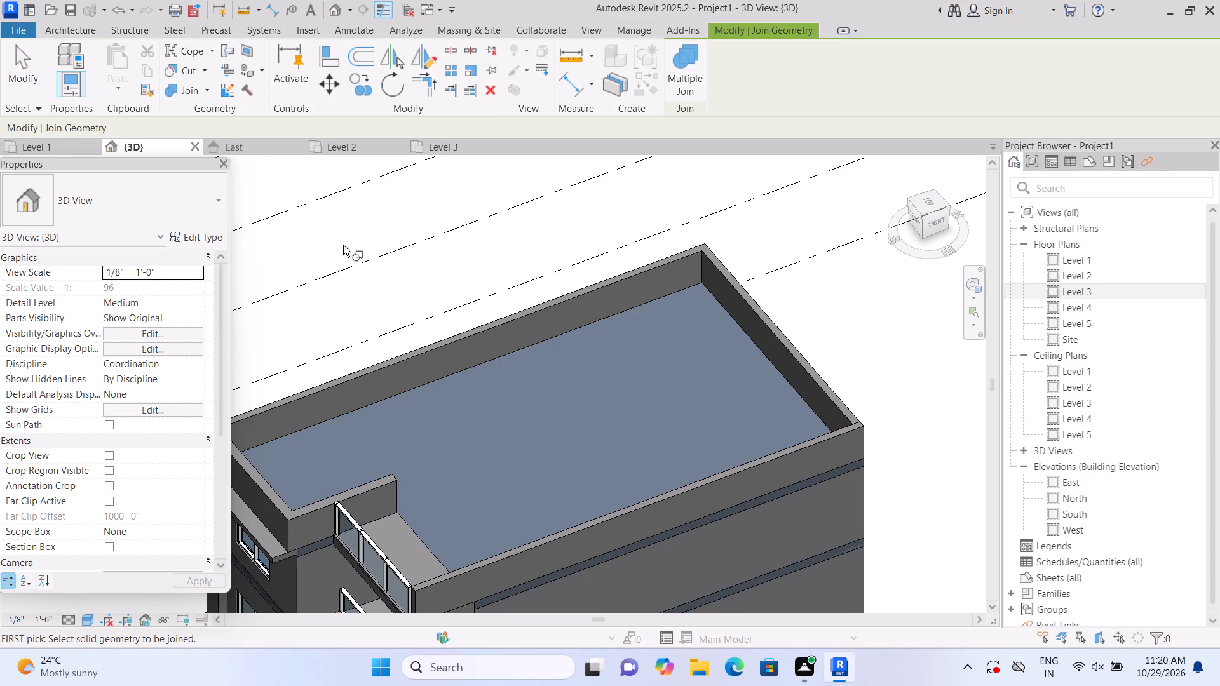
pyautogui.click(560, 319)
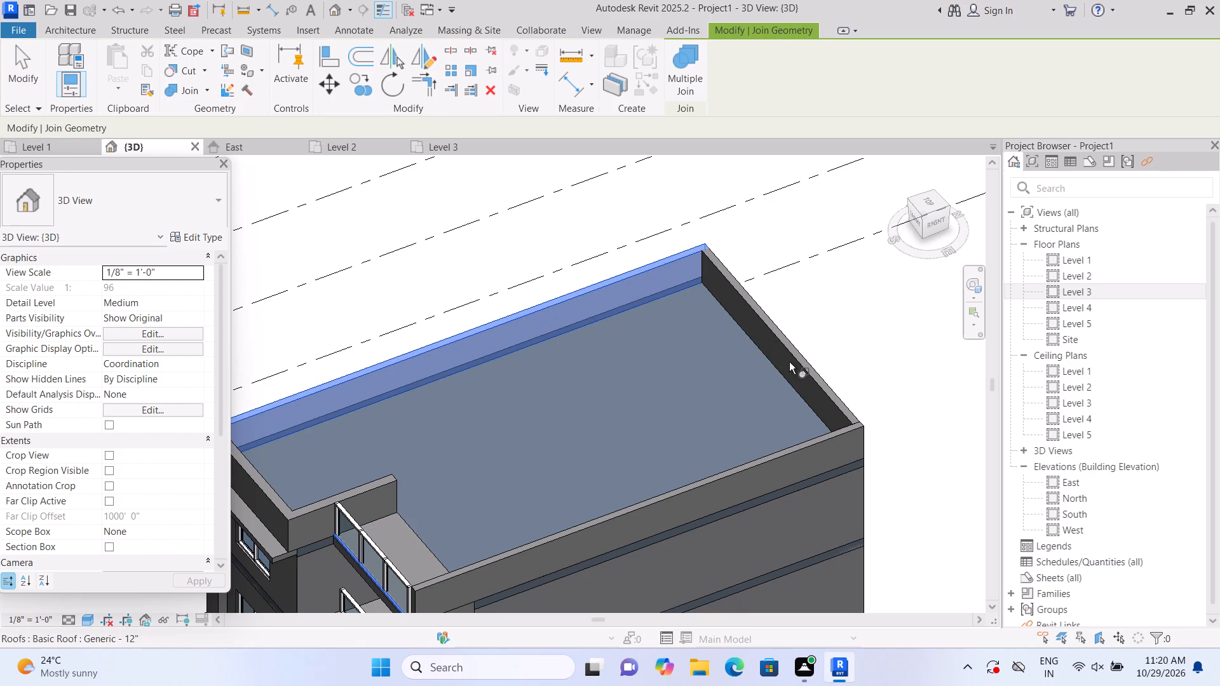
pyautogui.click(778, 382)
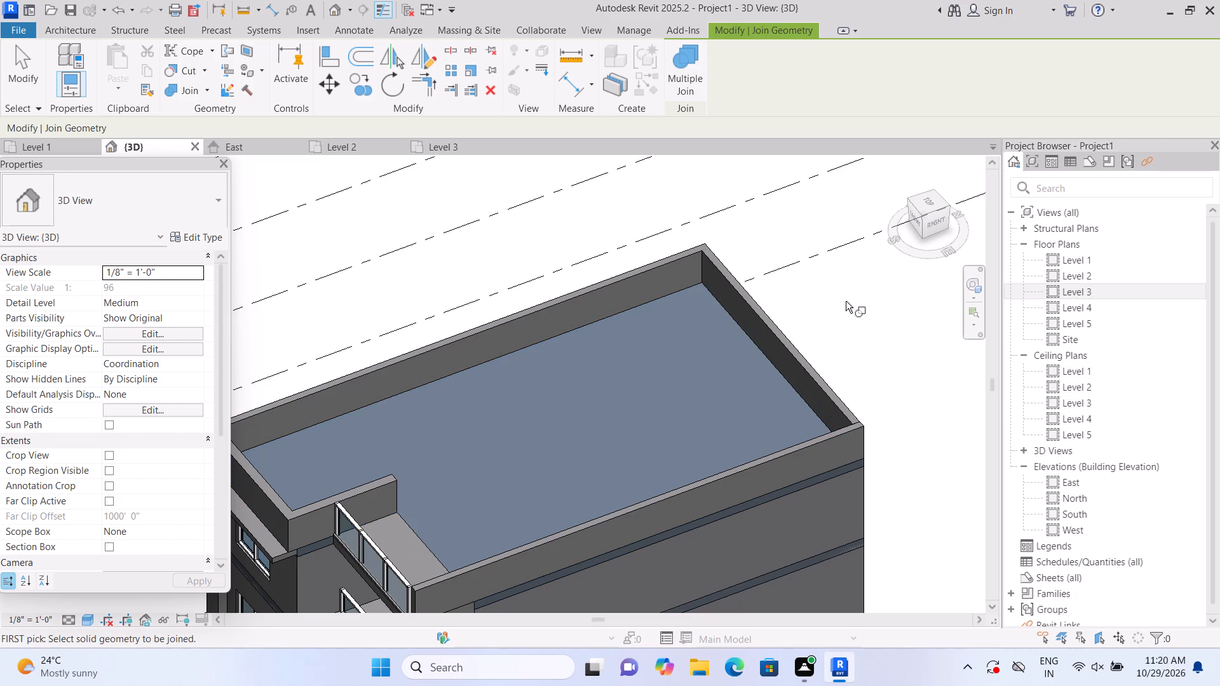
pyautogui.press('Escape')
# Examine the whole house, then its front facade, balconies and roof parapets from a front corner view.
pyautogui.scroll(-6, 850, 290)
pyautogui.scroll(2, 738, 608)
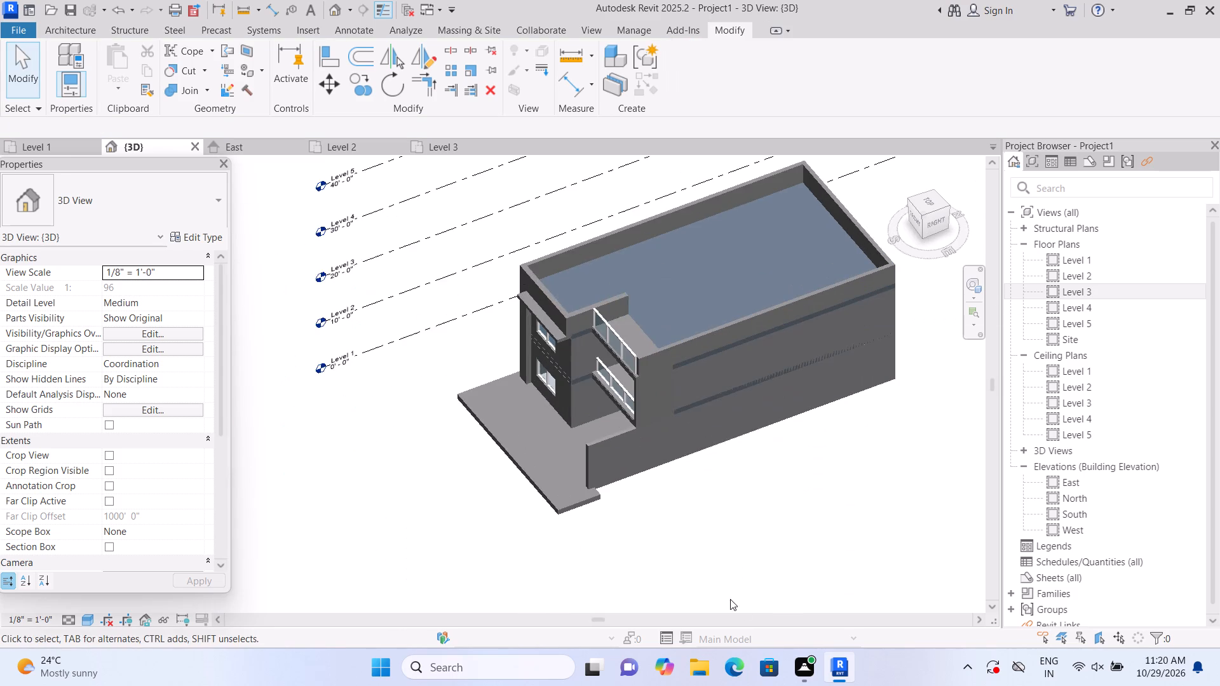
pyautogui.scroll(1, 588, 492)
pyautogui.scroll(1, 778, 585)
pyautogui.keyDown('shift'); pyautogui.moveTo(668, 579); pyautogui.dragTo(677, 583, button='middle'); pyautogui.keyUp('shift')
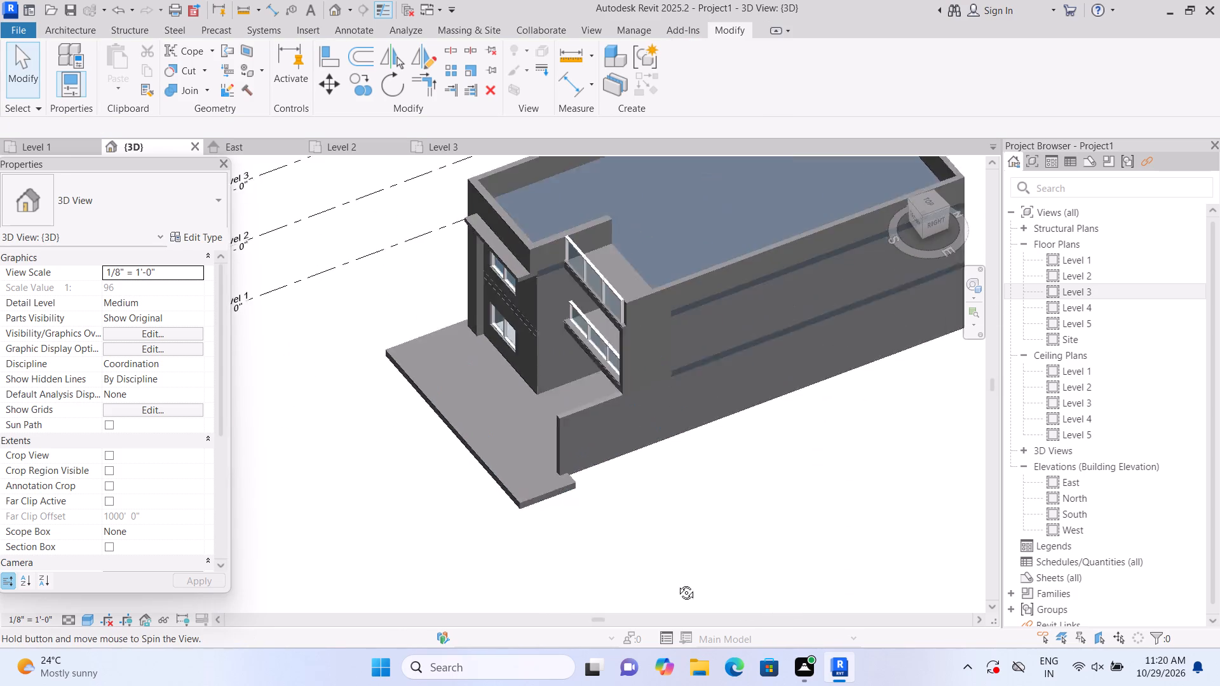
pyautogui.keyDown('shift'); pyautogui.moveTo(677, 583); pyautogui.dragTo(729, 581, button='middle'); pyautogui.keyUp('shift')
pyautogui.scroll(2, 576, 546)
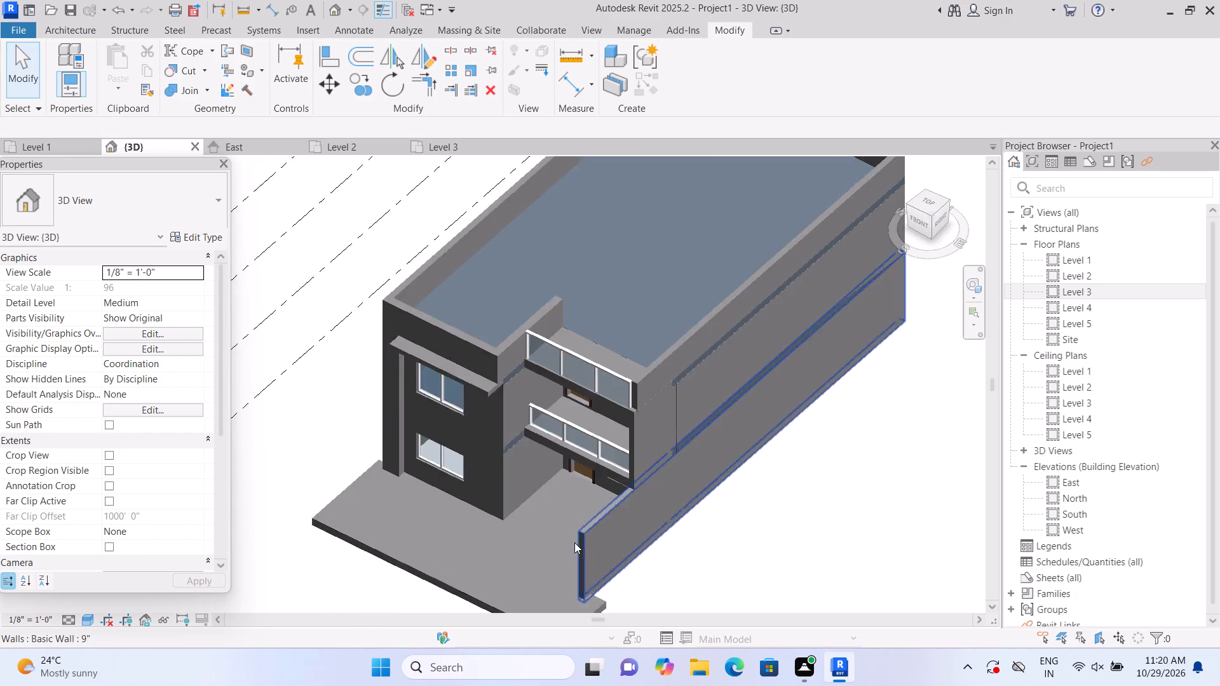
pyautogui.scroll(3, 574, 542)
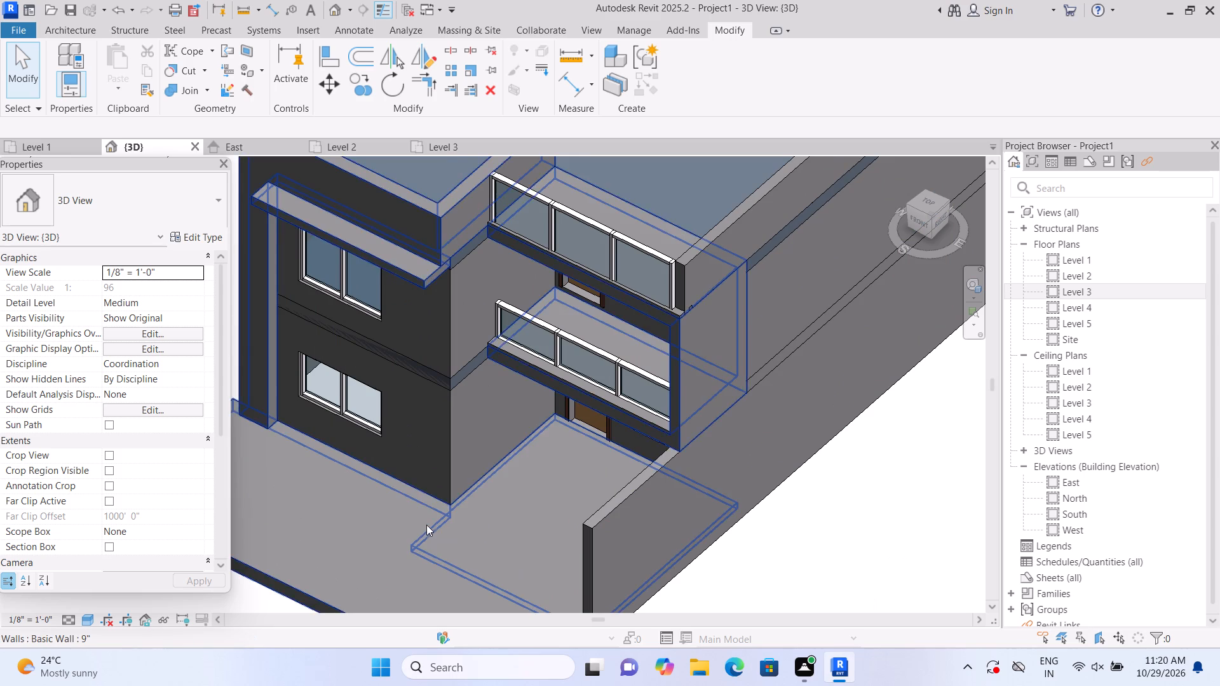
pyautogui.scroll(-4, 426, 525)
pyautogui.scroll(2, 241, 450)
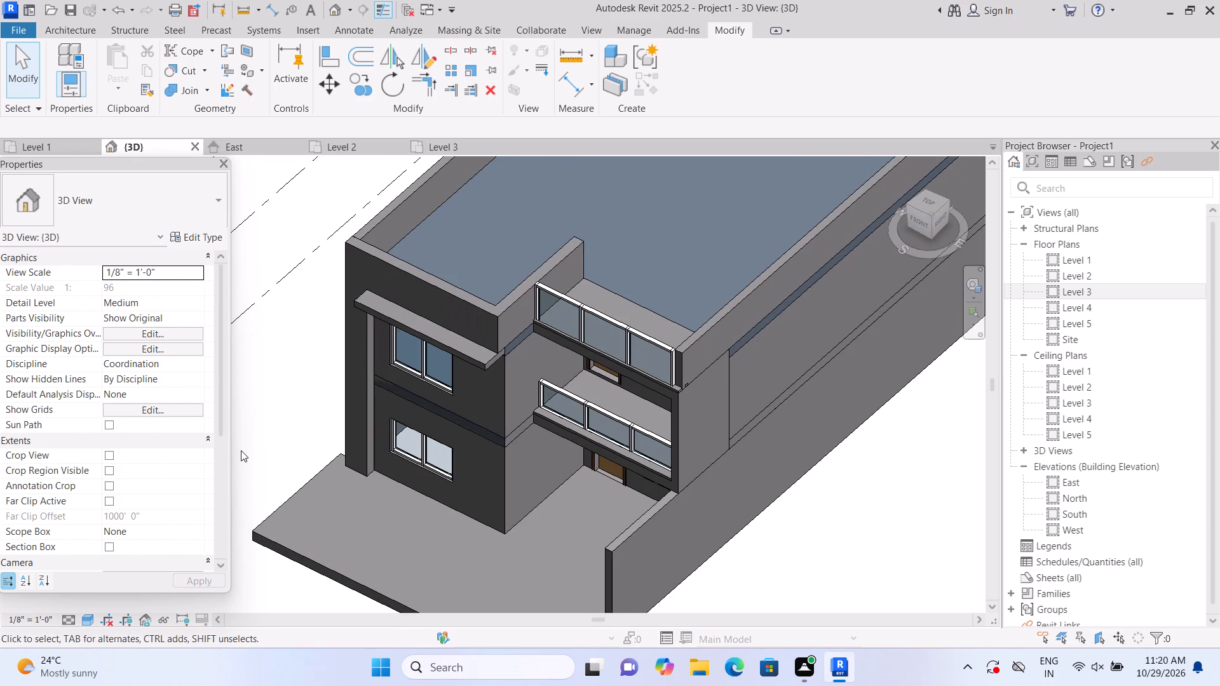
pyautogui.moveTo(257, 423); pyautogui.dragTo(295, 480, button='middle')
pyautogui.scroll(1, 295, 480)
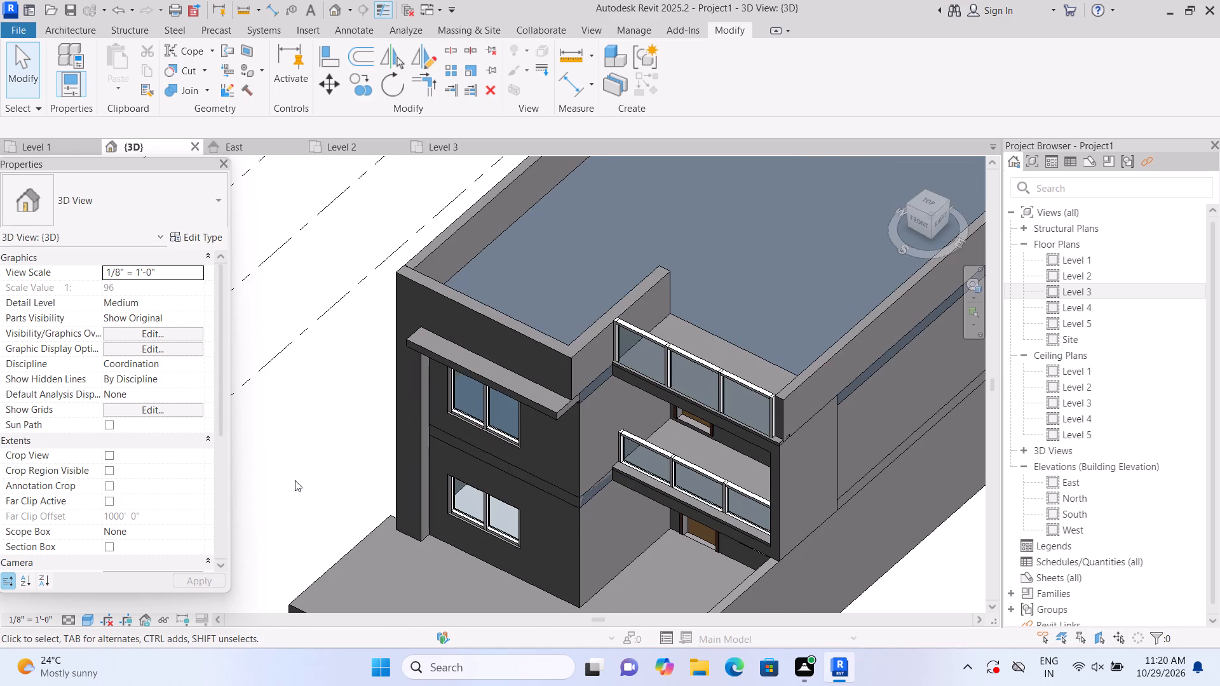
# Examine the front facade's parapet, window canopy and balconies from straight-on and raised corner views.
pyautogui.click(466, 380)
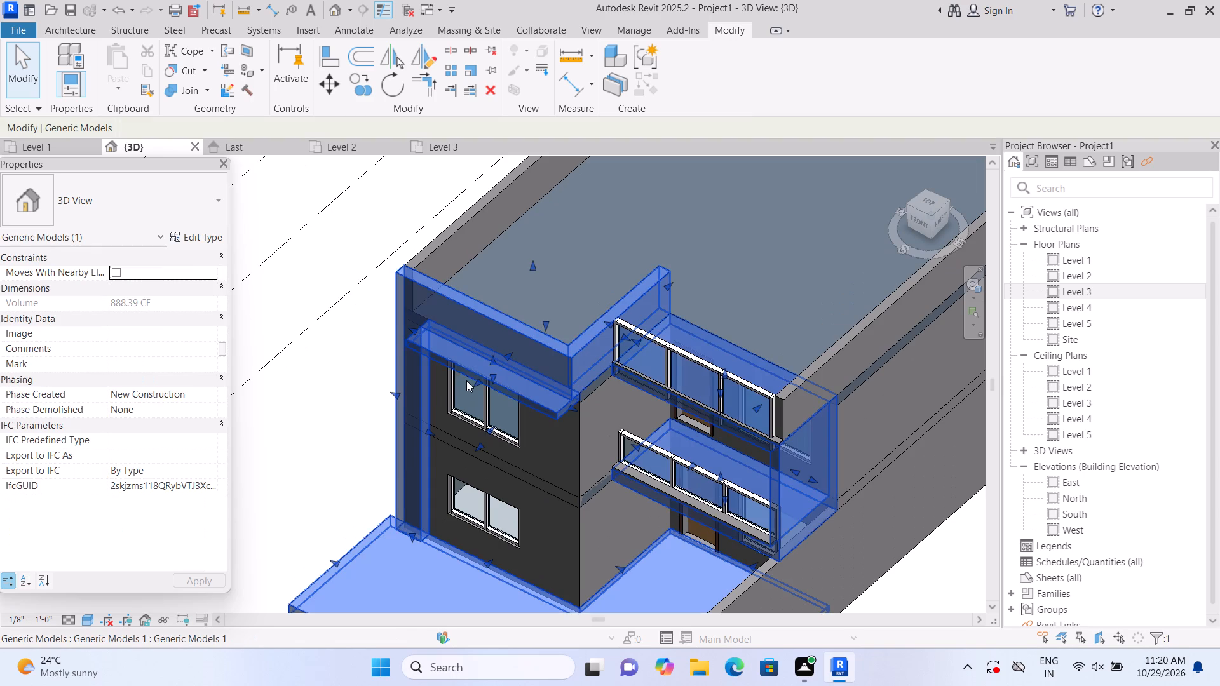
pyautogui.scroll(1, 466, 358)
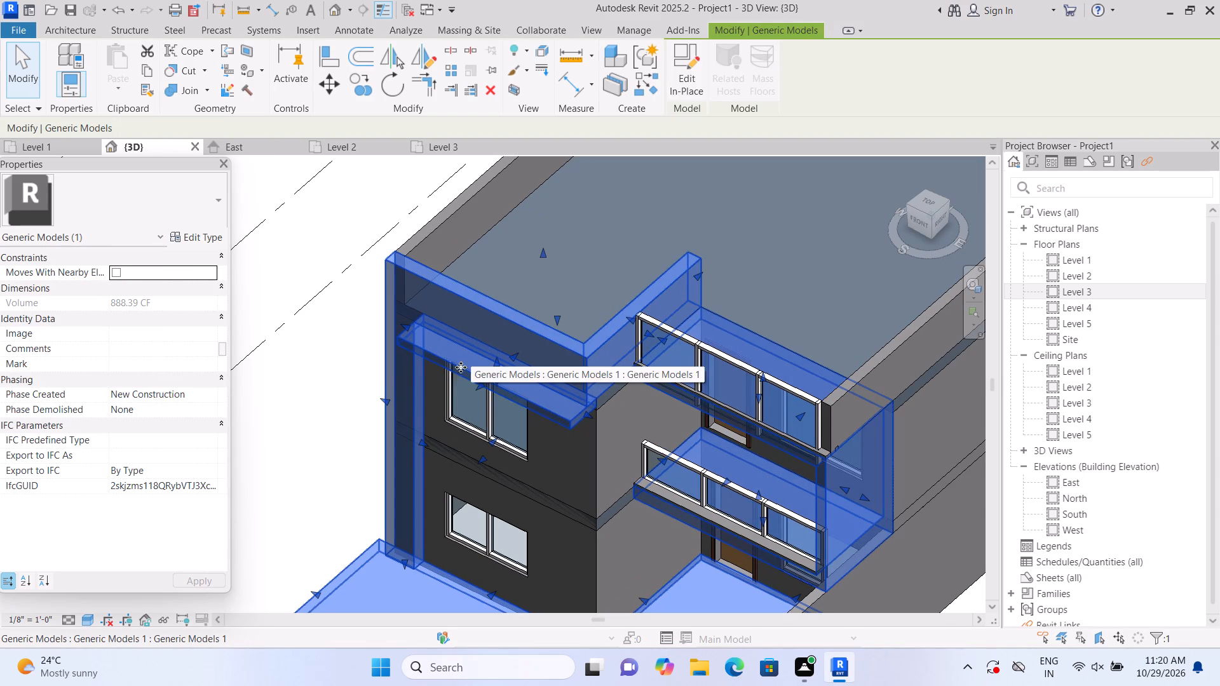
pyautogui.press('Escape')
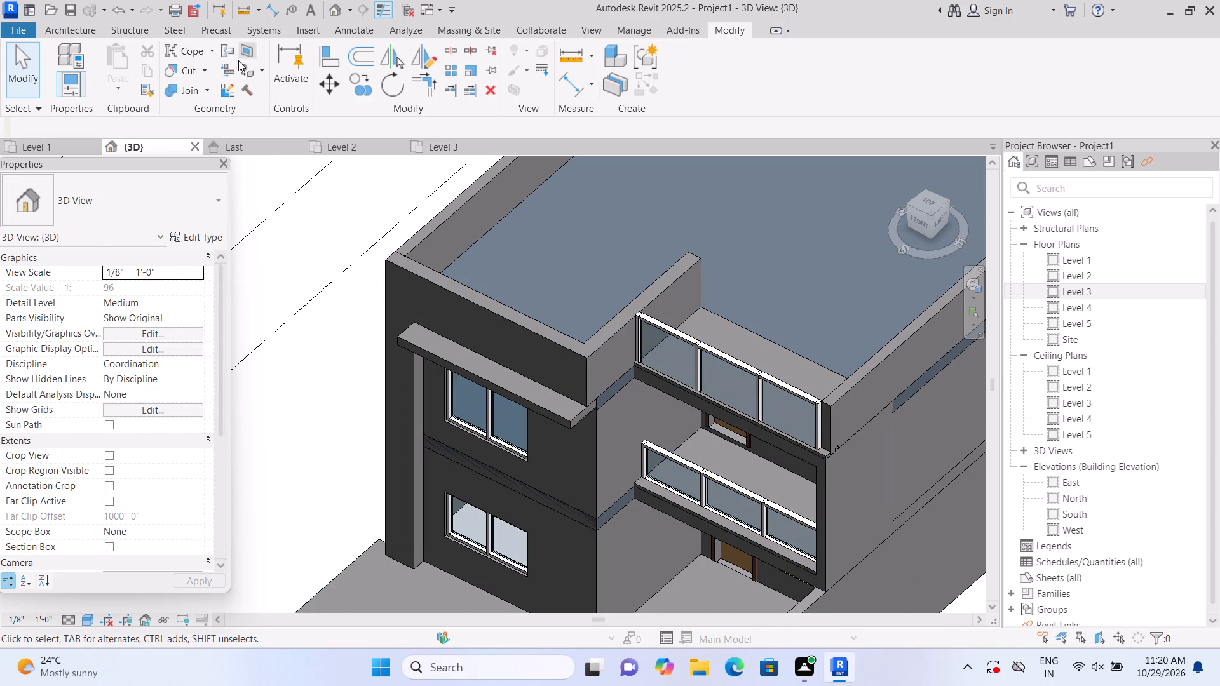
pyautogui.click(210, 91)
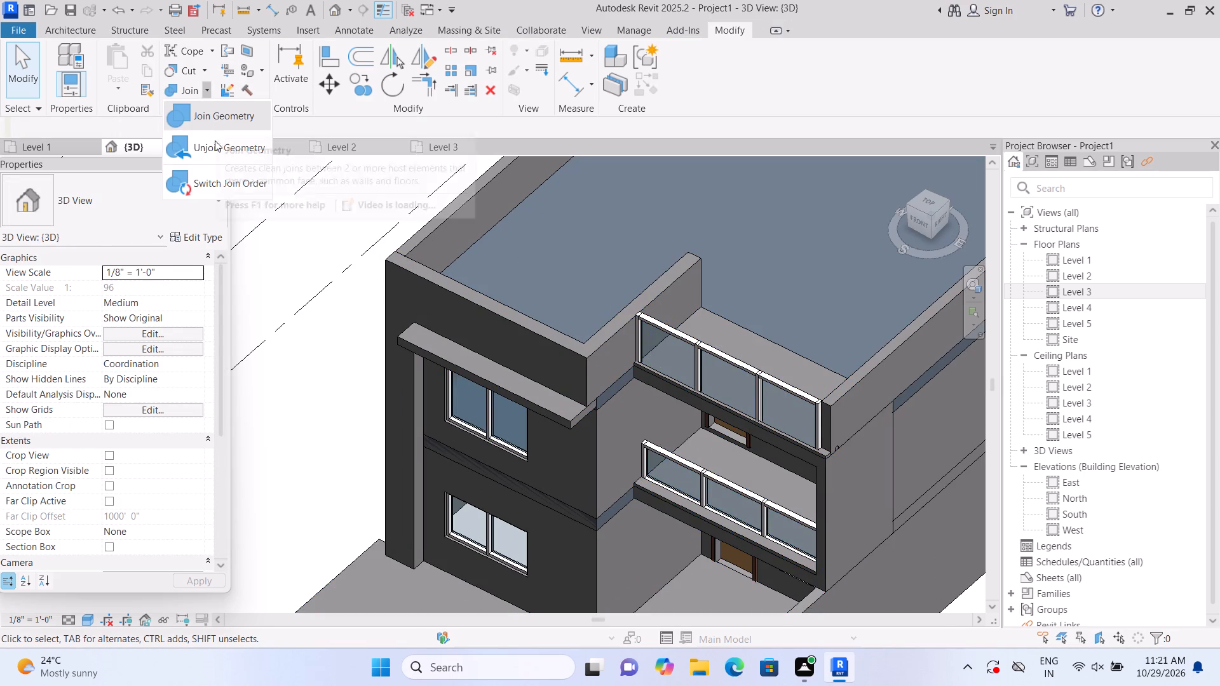
pyautogui.click(255, 246)
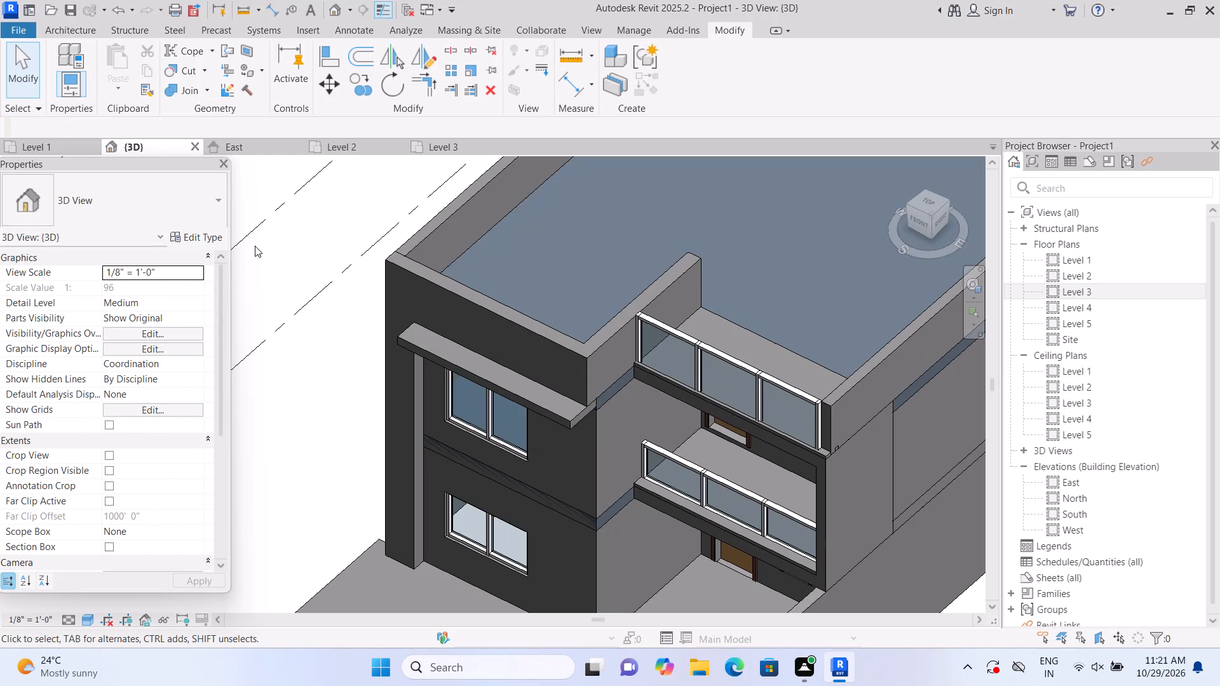
pyautogui.keyDown('shift'); pyautogui.moveTo(287, 404); pyautogui.dragTo(296, 404, button='middle'); pyautogui.keyUp('shift')
pyautogui.keyDown('shift'); pyautogui.moveTo(296, 404); pyautogui.dragTo(313, 289, button='middle'); pyautogui.keyUp('shift')
pyautogui.keyDown('shift'); pyautogui.moveTo(316, 437); pyautogui.dragTo(323, 368, button='middle'); pyautogui.keyUp('shift')
pyautogui.keyDown('shift'); pyautogui.scroll(1, 316, 437); pyautogui.keyUp('shift')
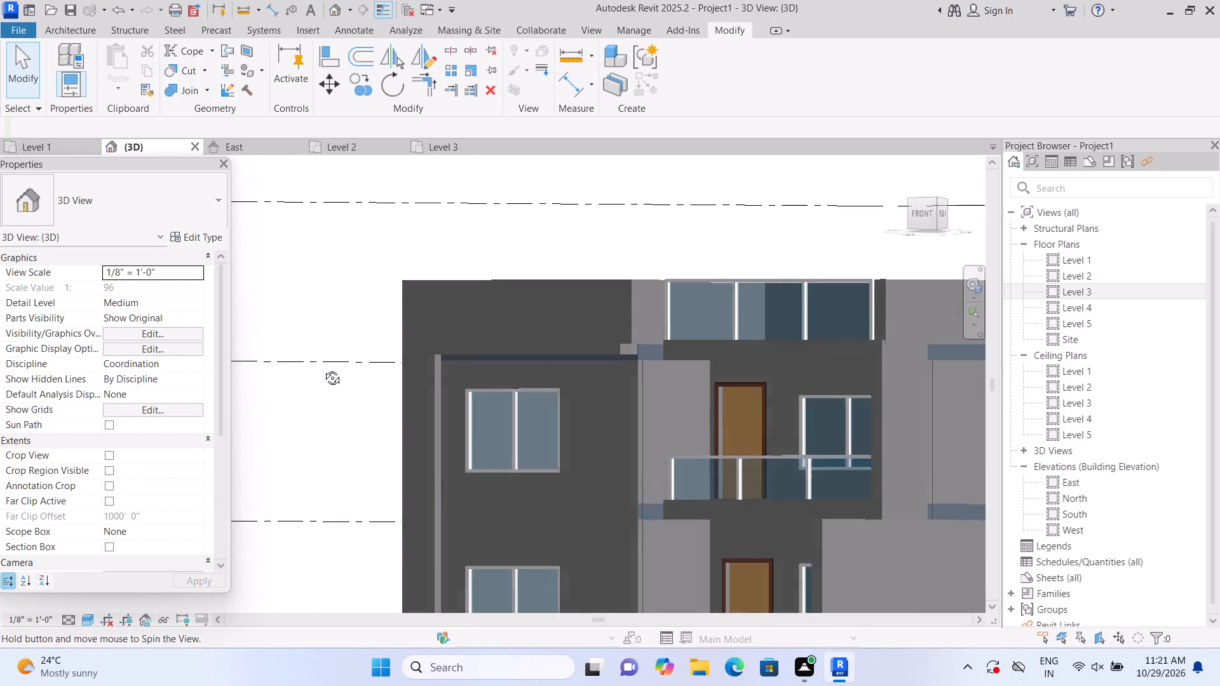
pyautogui.keyDown('shift'); pyautogui.moveTo(323, 368); pyautogui.dragTo(301, 480, button='middle'); pyautogui.keyUp('shift')
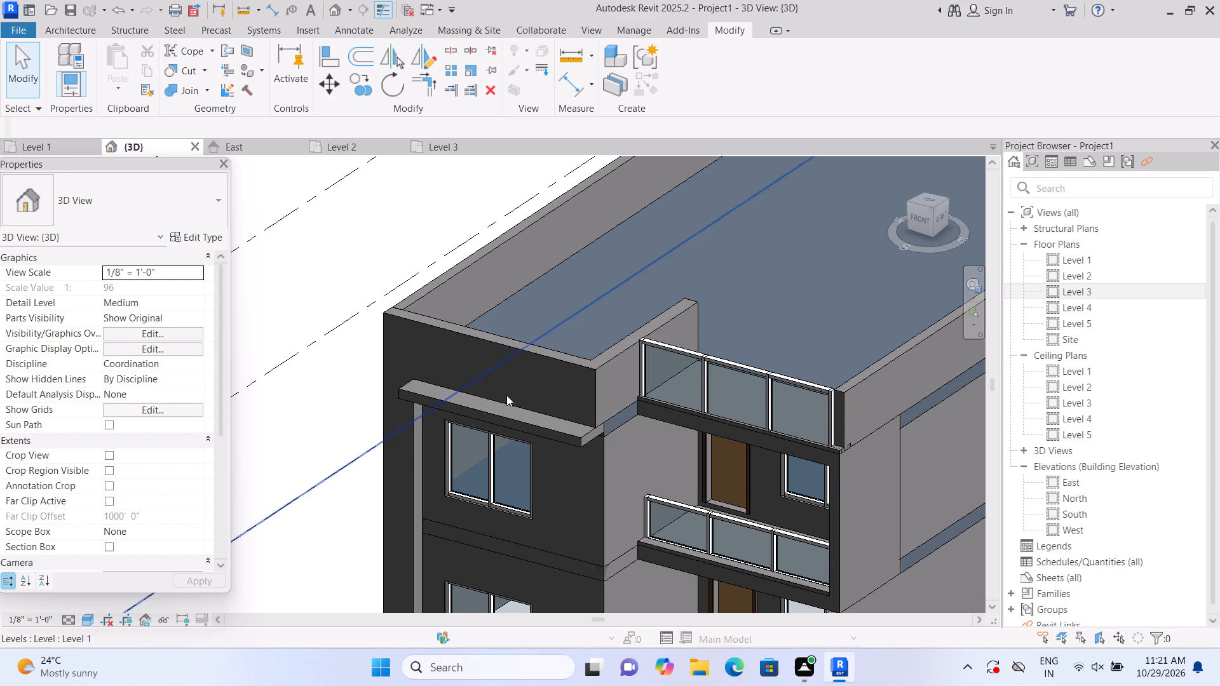
pyautogui.press('Escape')
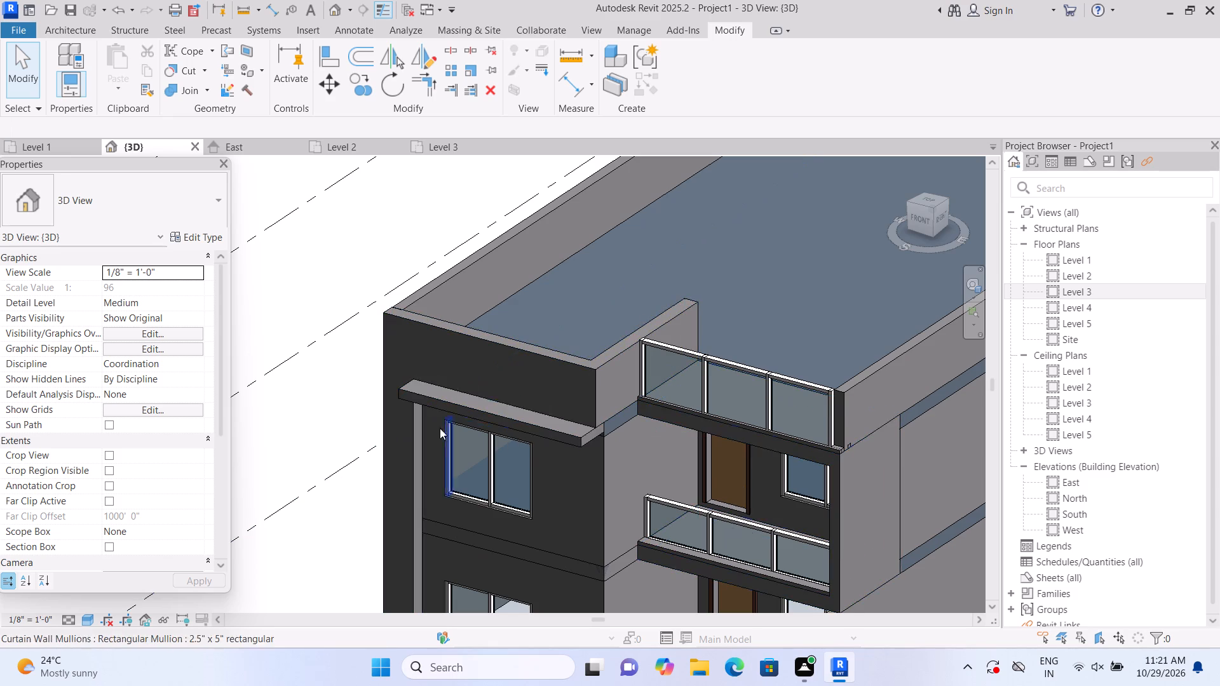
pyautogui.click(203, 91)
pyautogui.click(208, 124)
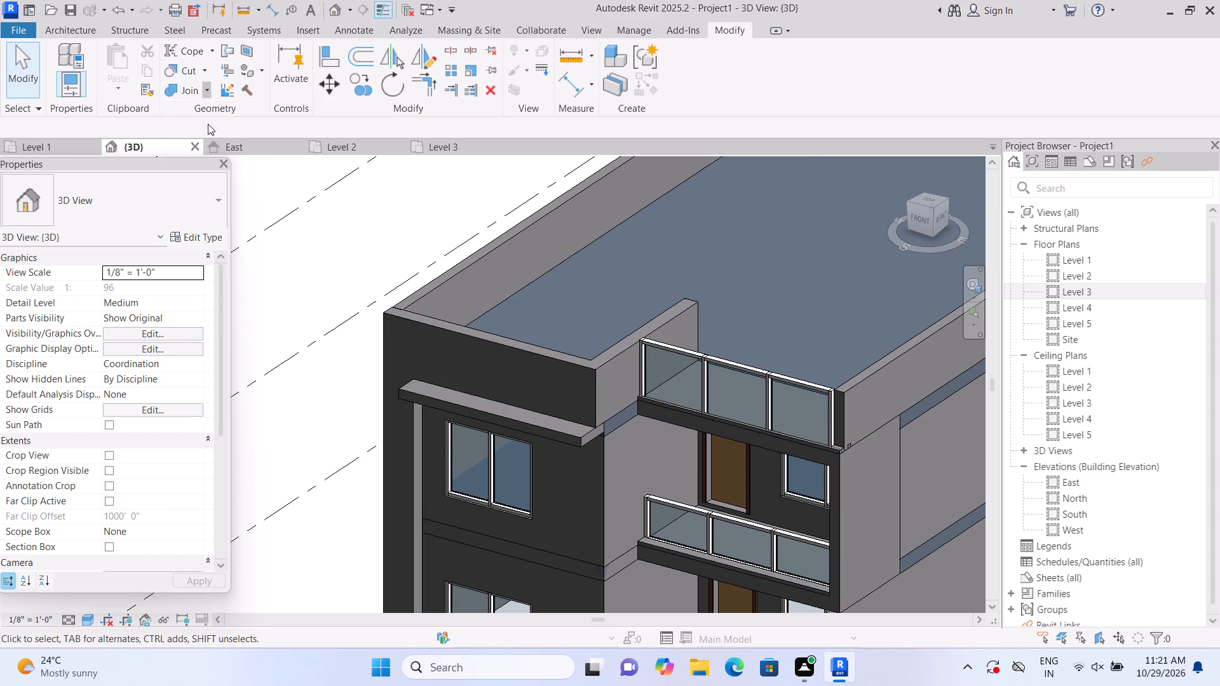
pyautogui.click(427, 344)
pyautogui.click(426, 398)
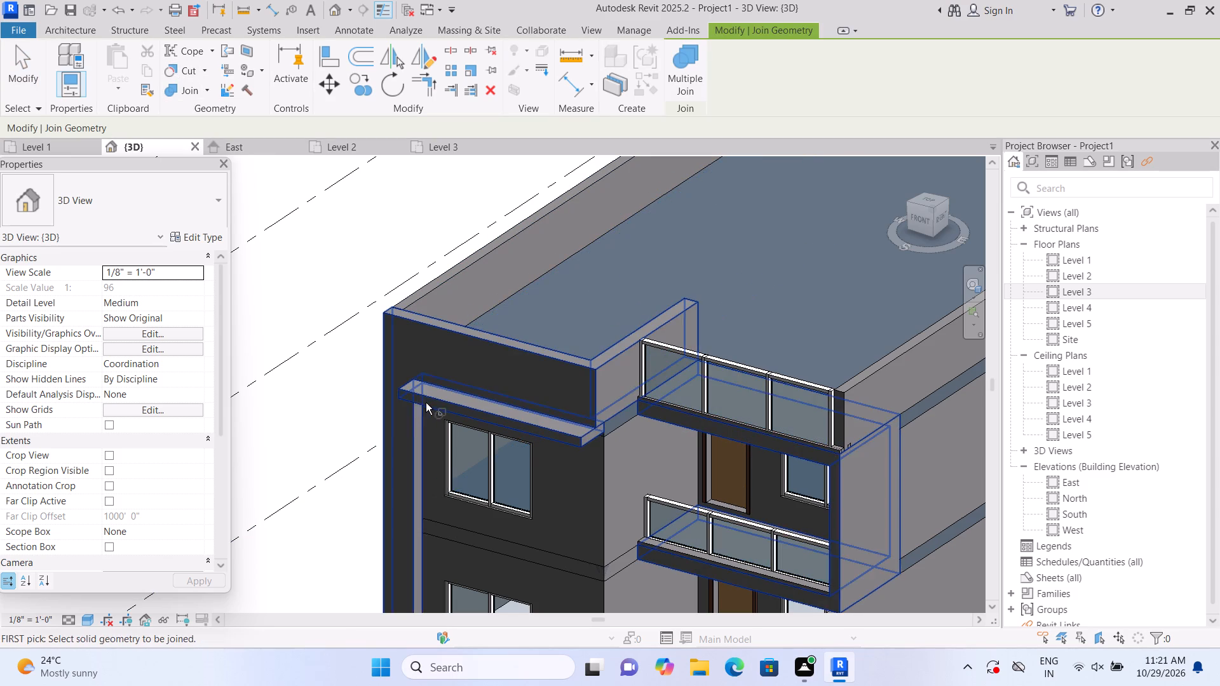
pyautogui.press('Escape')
# Unjoin the front corner model and the adjoining roof parapet geometry from their joined elements.
pyautogui.click(402, 342)
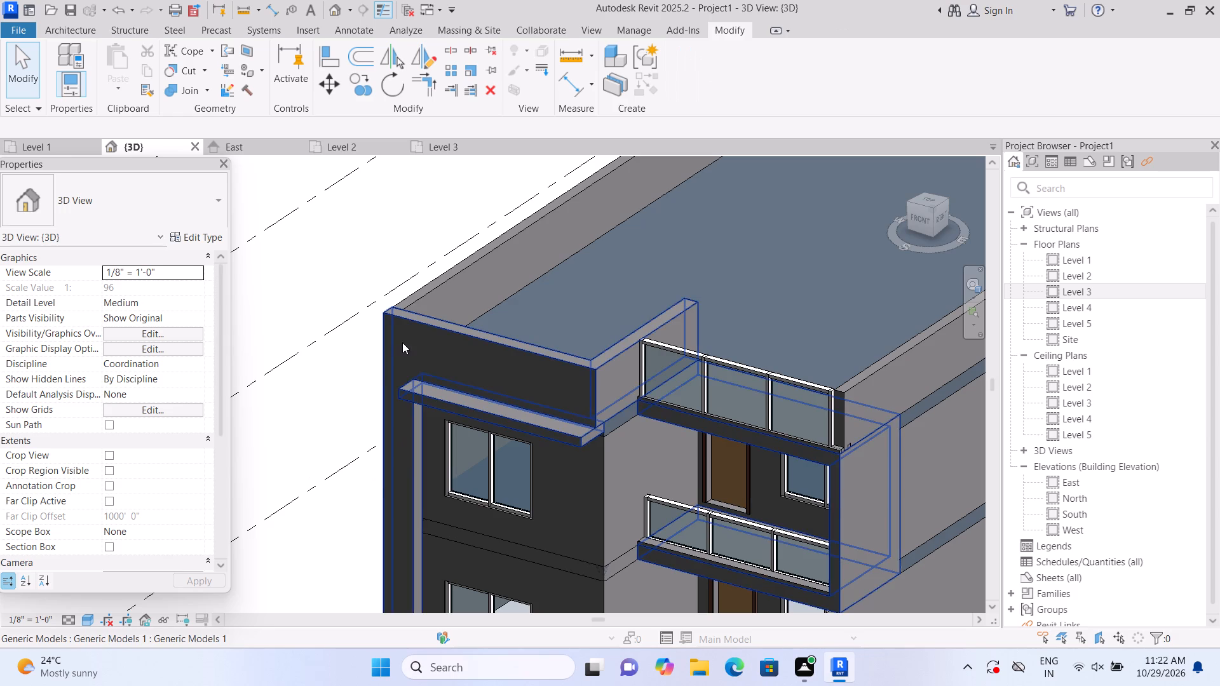
pyautogui.click(207, 90)
pyautogui.click(210, 140)
pyautogui.click(475, 336)
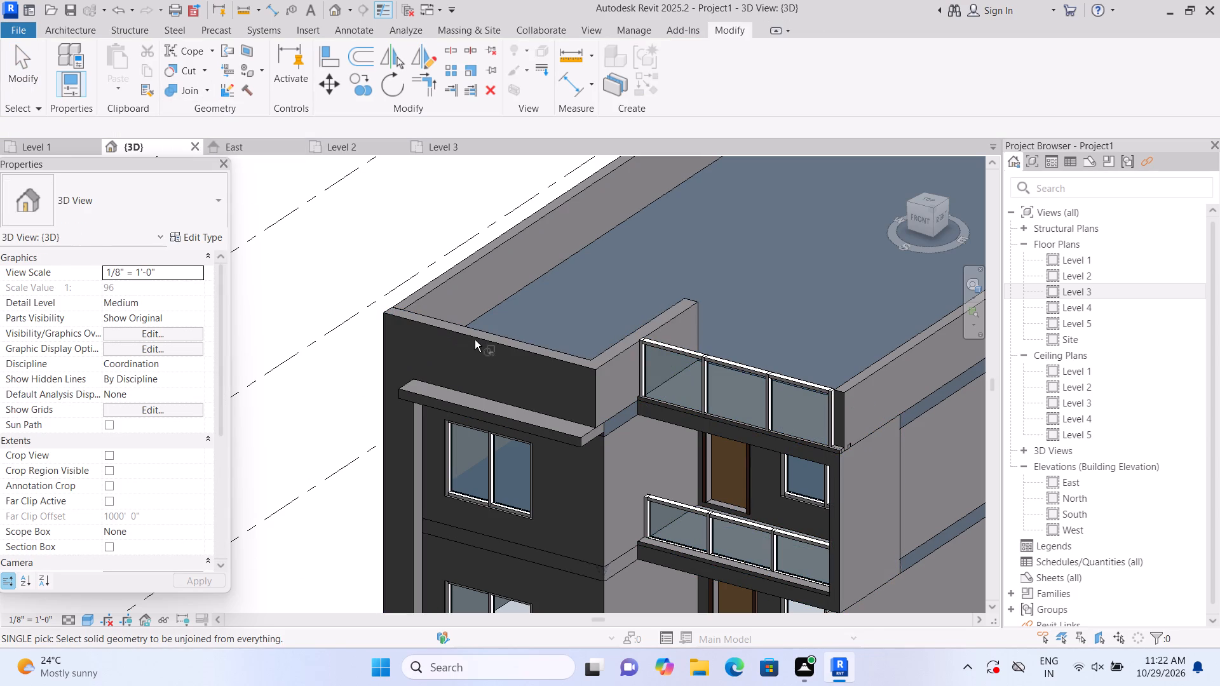
pyautogui.click(476, 327)
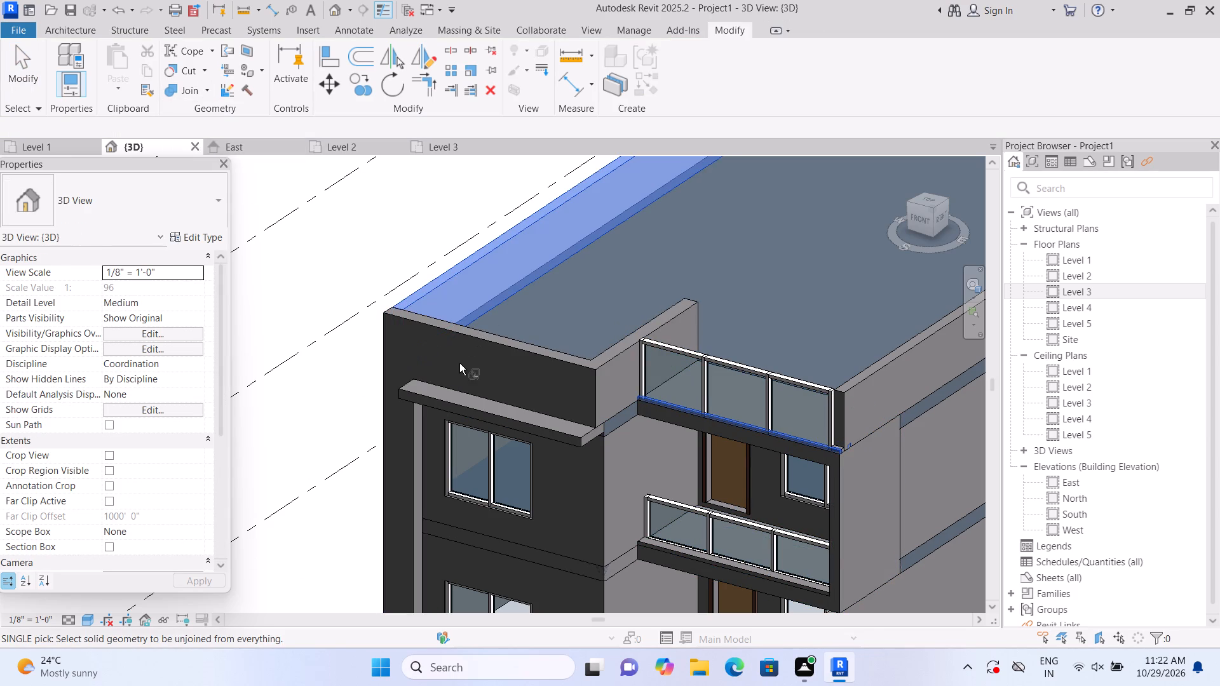
pyautogui.press('Escape')
pyautogui.click(470, 344)
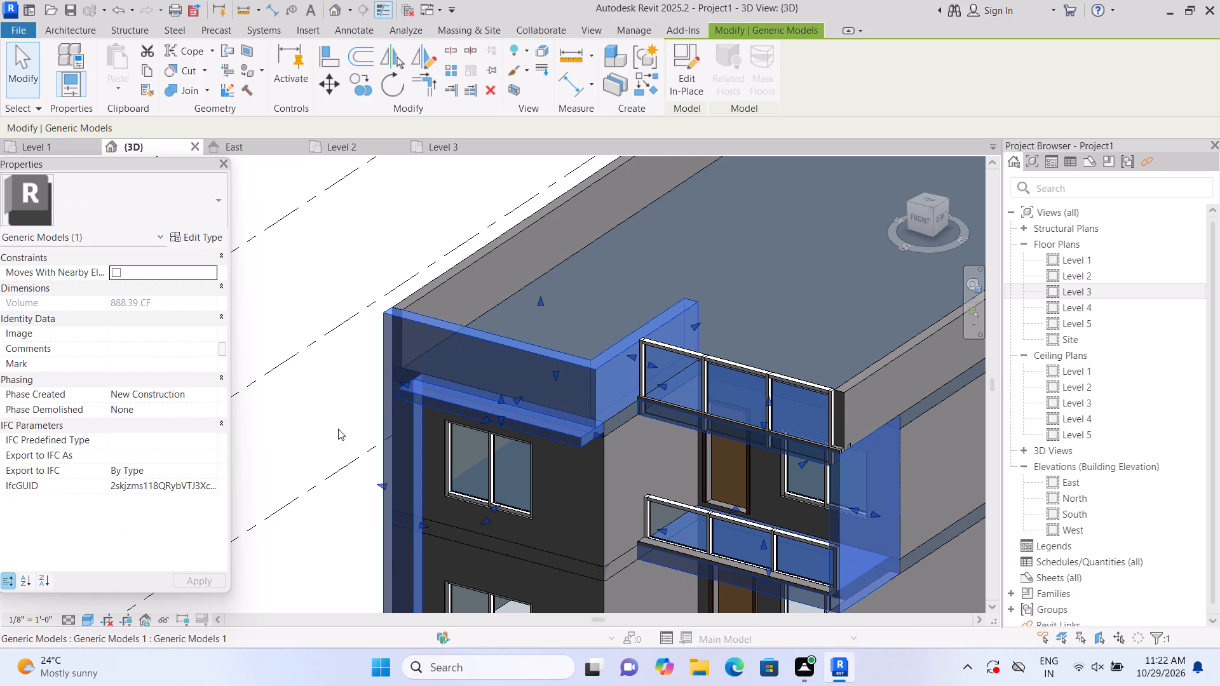
pyautogui.press('Escape')
# Edit the front generic model in place and unjoin its front parapet extrusion from the corner column.
pyautogui.moveTo(337, 429); pyautogui.dragTo(336, 346, button='middle')
pyautogui.moveTo(332, 330); pyautogui.dragTo(326, 302, button='middle')
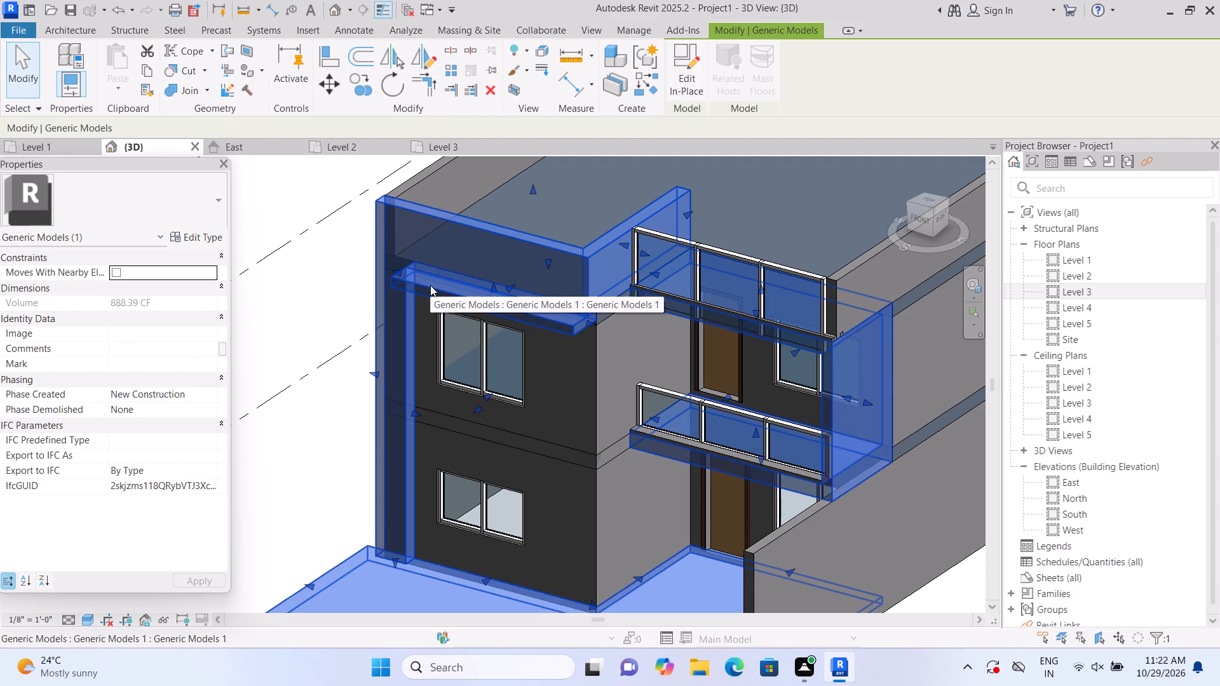
pyautogui.click(280, 399)
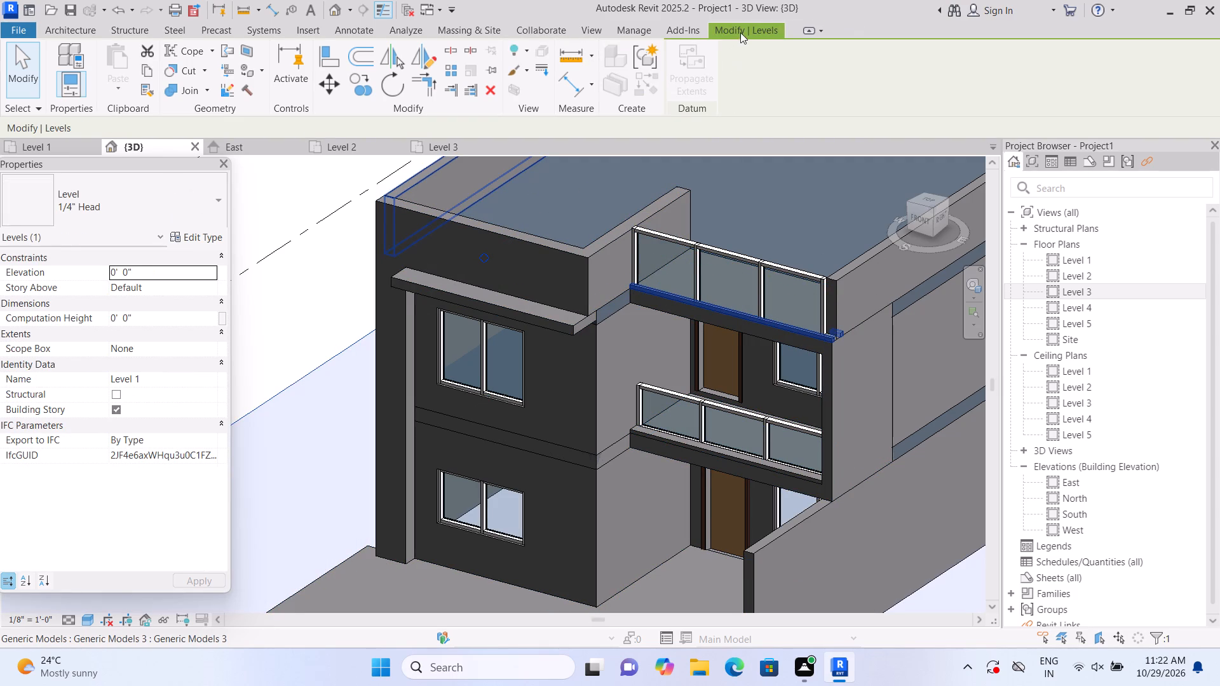
pyautogui.click(552, 271)
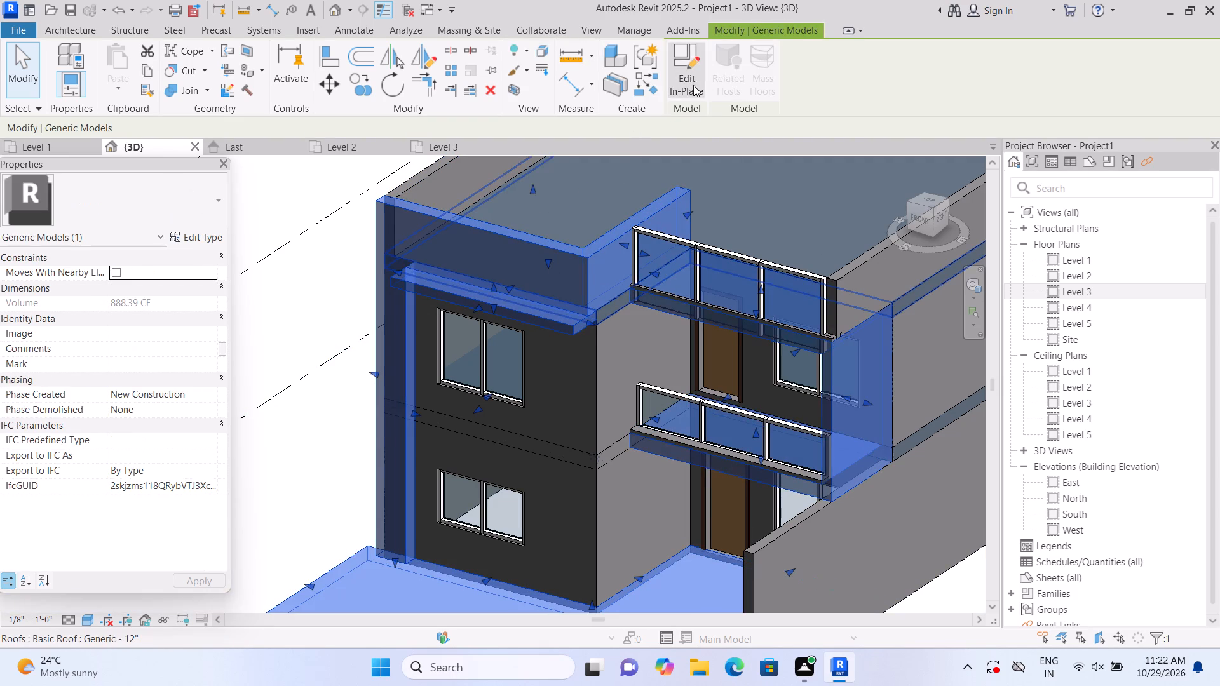
pyautogui.click(693, 85)
pyautogui.click(219, 86)
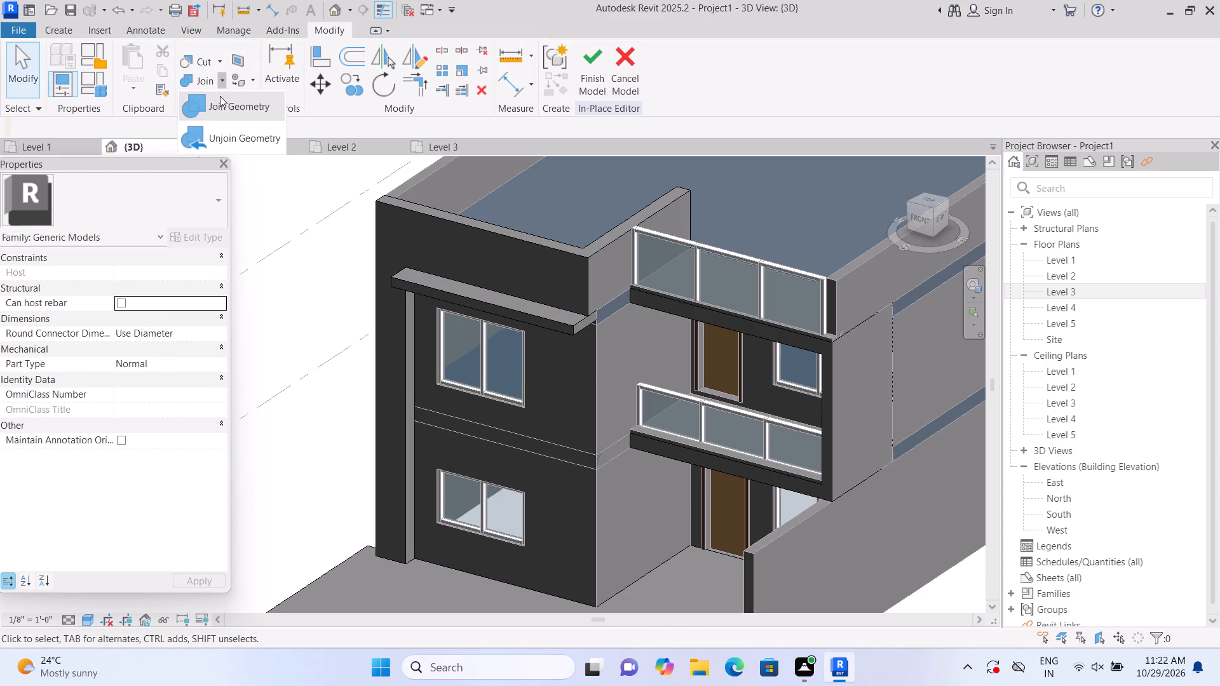
pyautogui.click(224, 112)
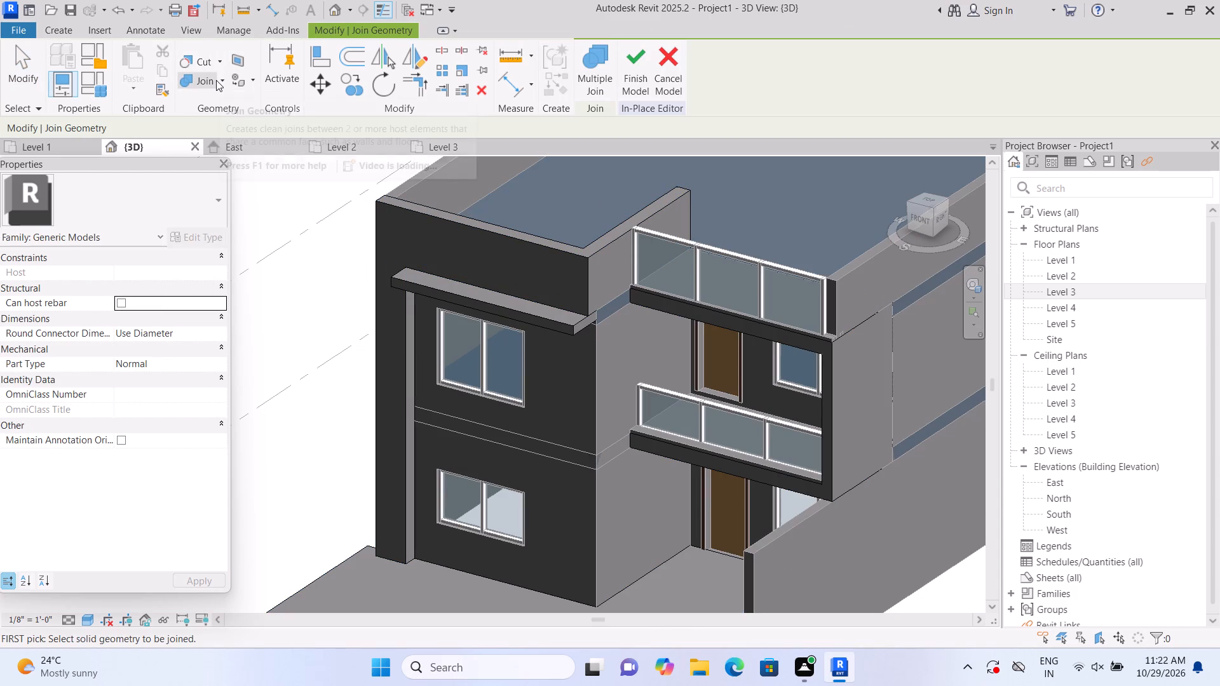
pyautogui.click(226, 79)
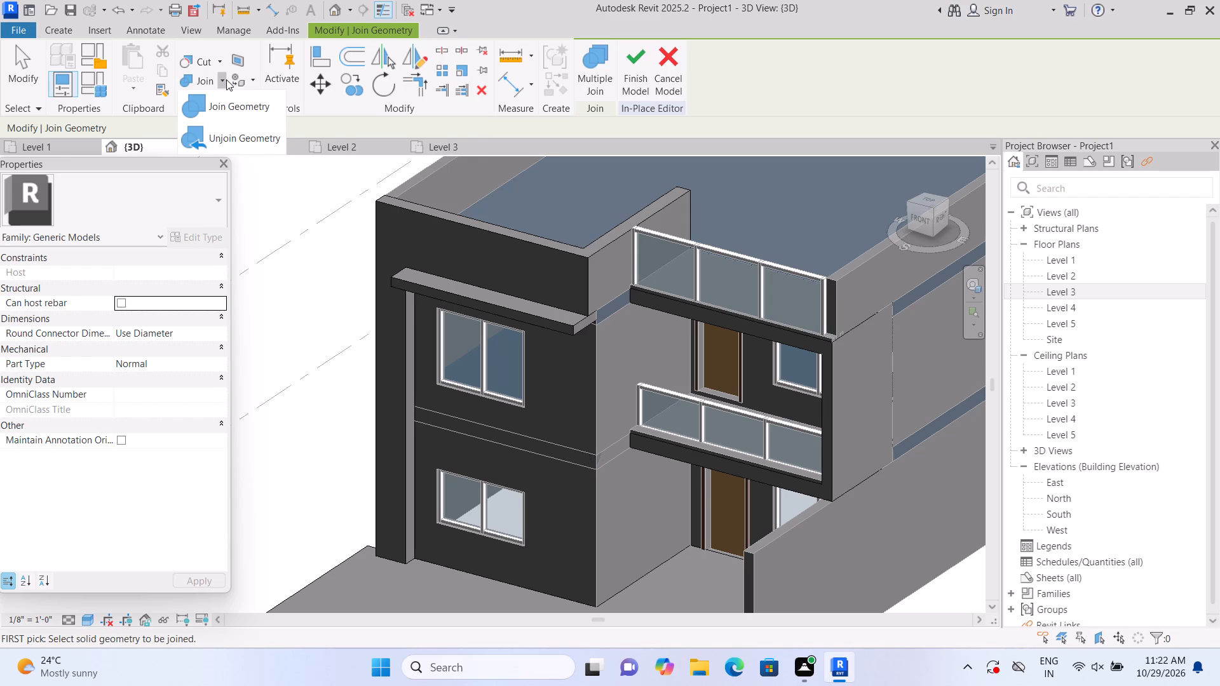
pyautogui.click(255, 138)
pyautogui.click(506, 234)
pyautogui.click(389, 248)
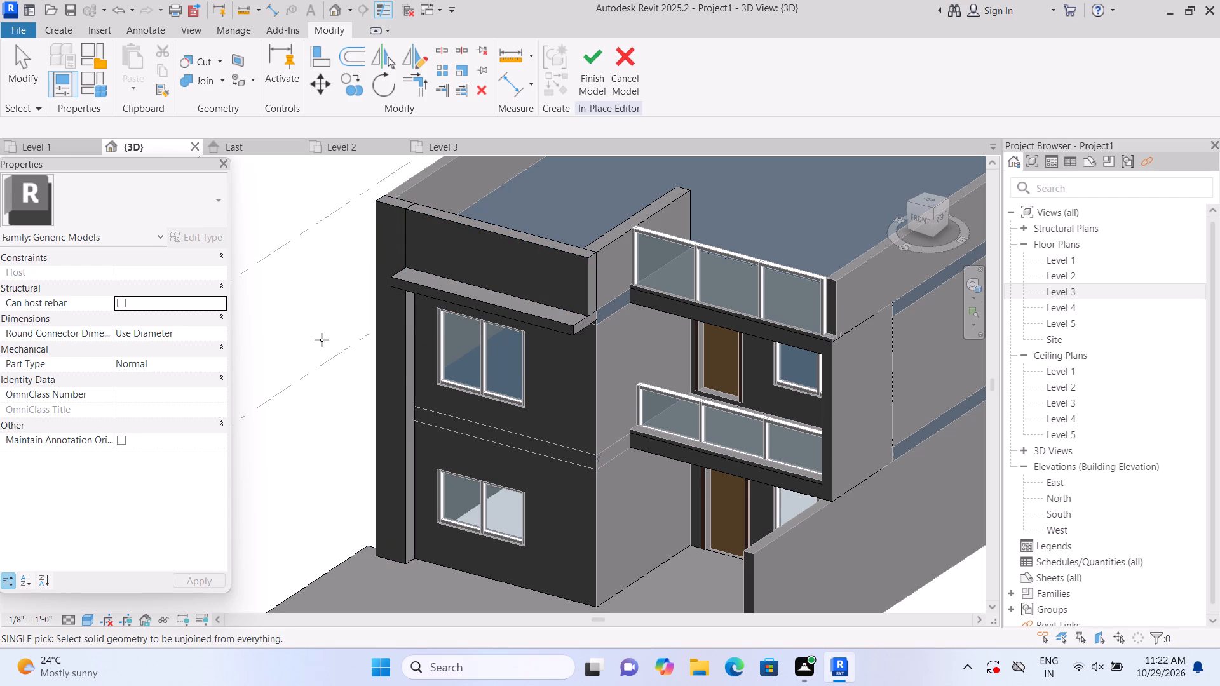
pyautogui.press('Escape')
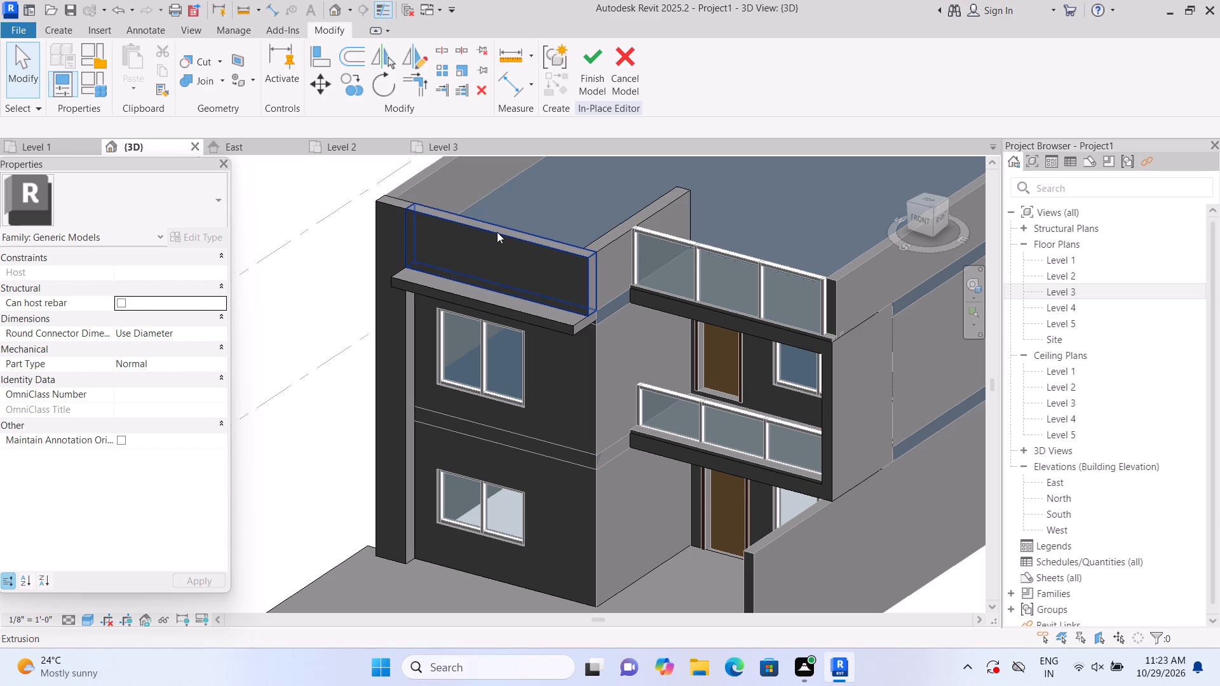
# Delete the canopy ledge extrusion above the upper front window.
pyautogui.click(508, 307)
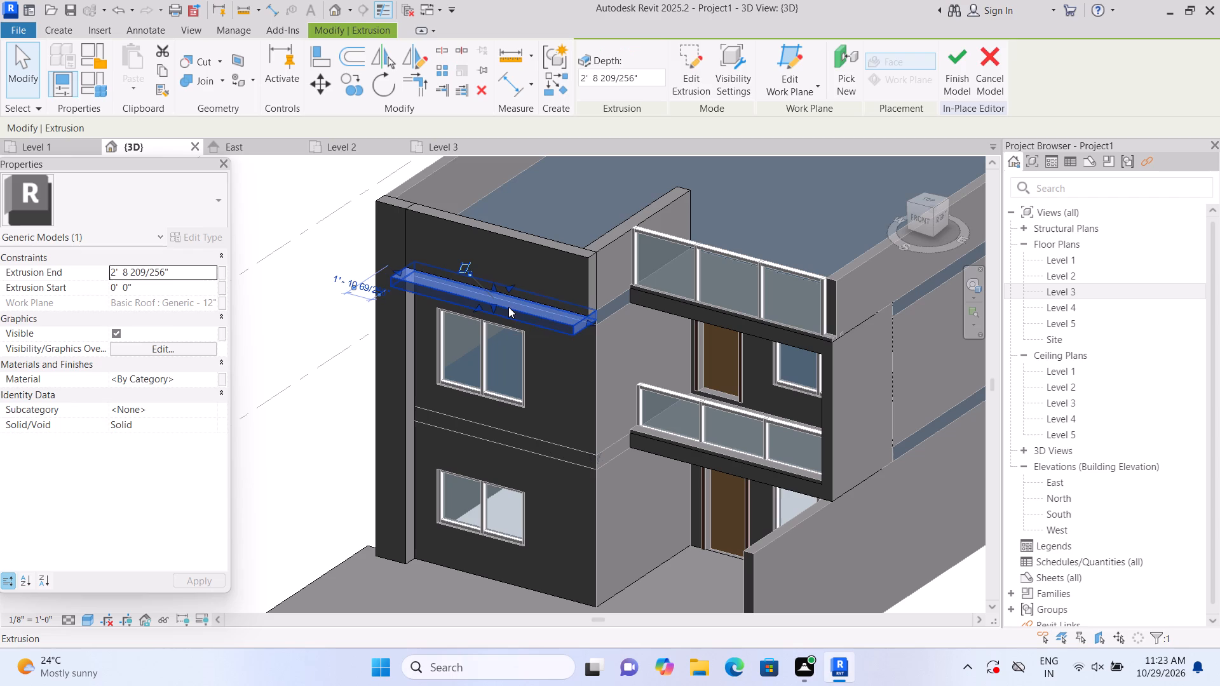
pyautogui.press('Delete')
# Stretch the tall corner column upward so it rises above the roof parapet.
pyautogui.click(375, 231)
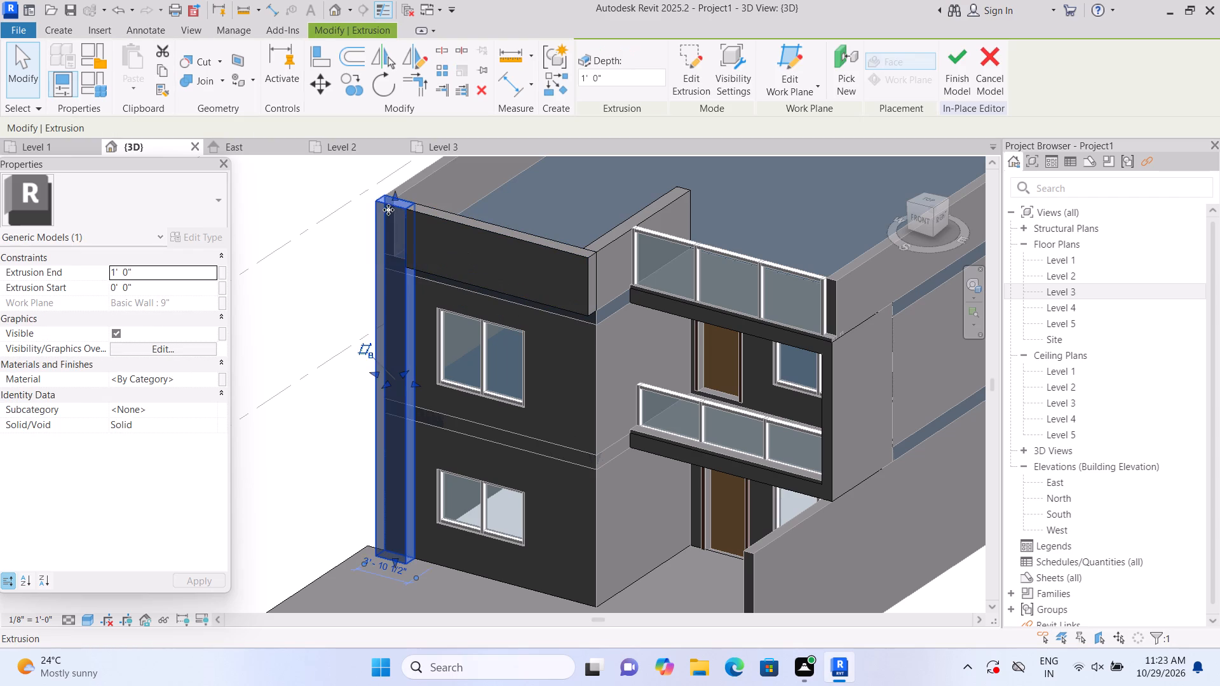
pyautogui.moveTo(395, 194); pyautogui.dragTo(421, 152)
# Delete the front roof parapet extrusion beside the raised corner column.
pyautogui.moveTo(276, 290); pyautogui.dragTo(288, 353, button='middle')
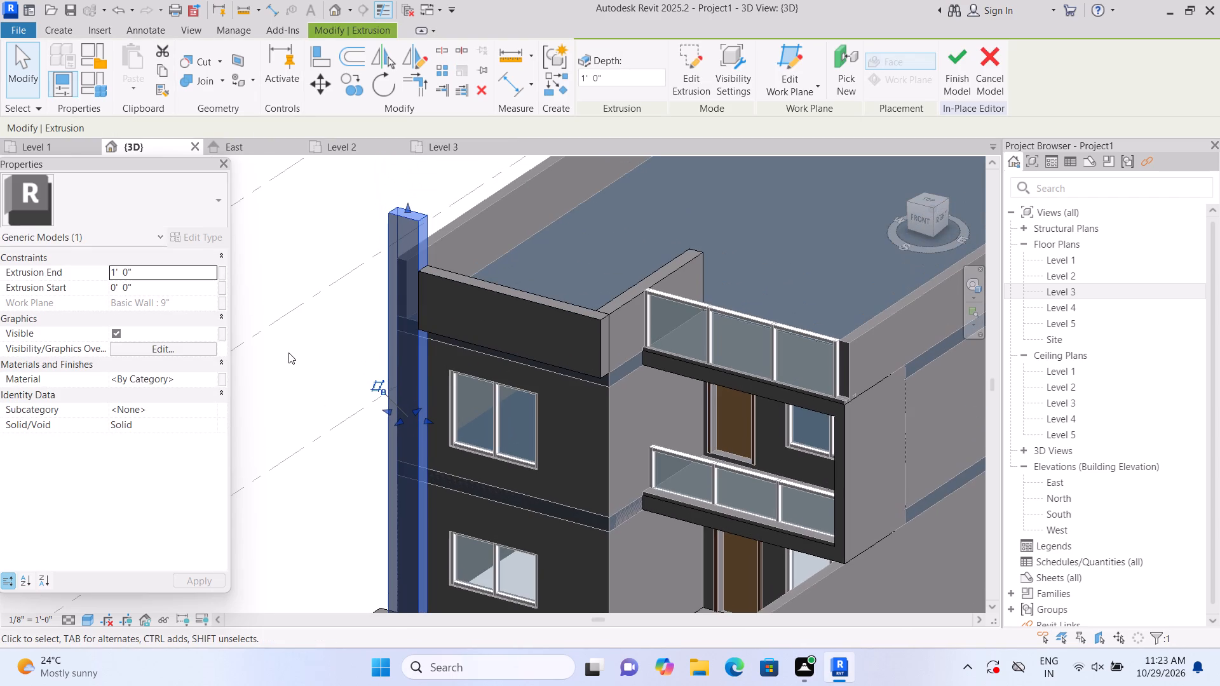
pyautogui.scroll(1, 502, 299)
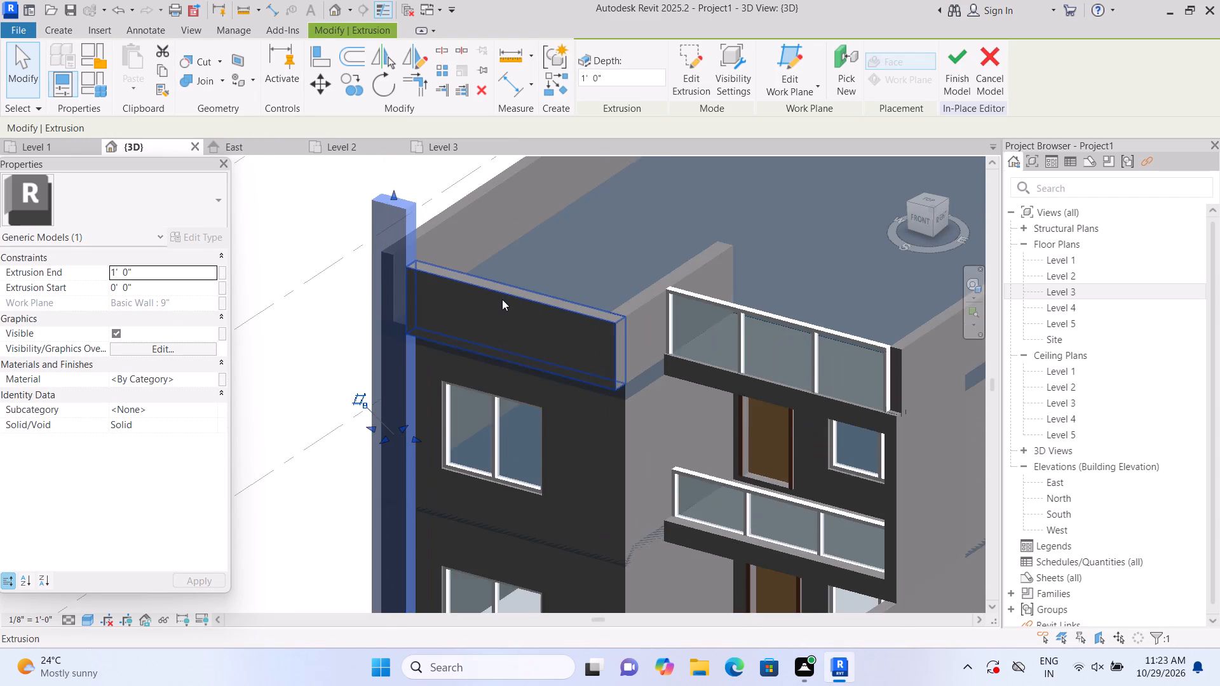
pyautogui.scroll(1, 502, 299)
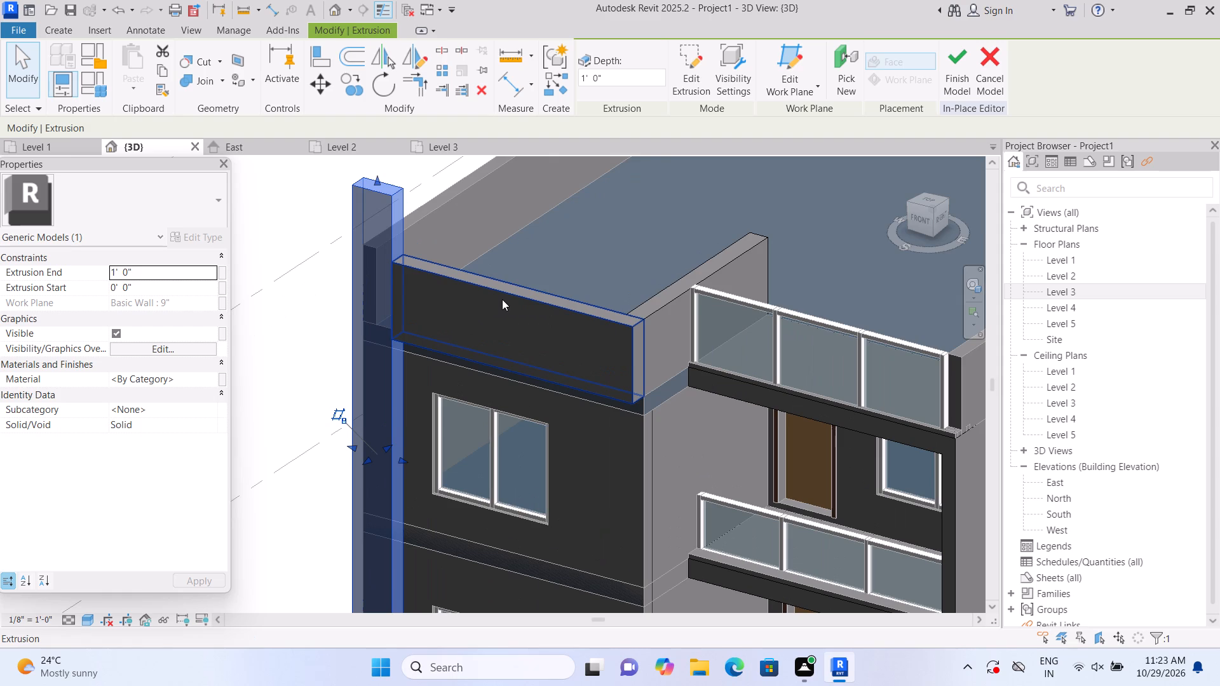
pyautogui.click(502, 299)
pyautogui.press('Delete')
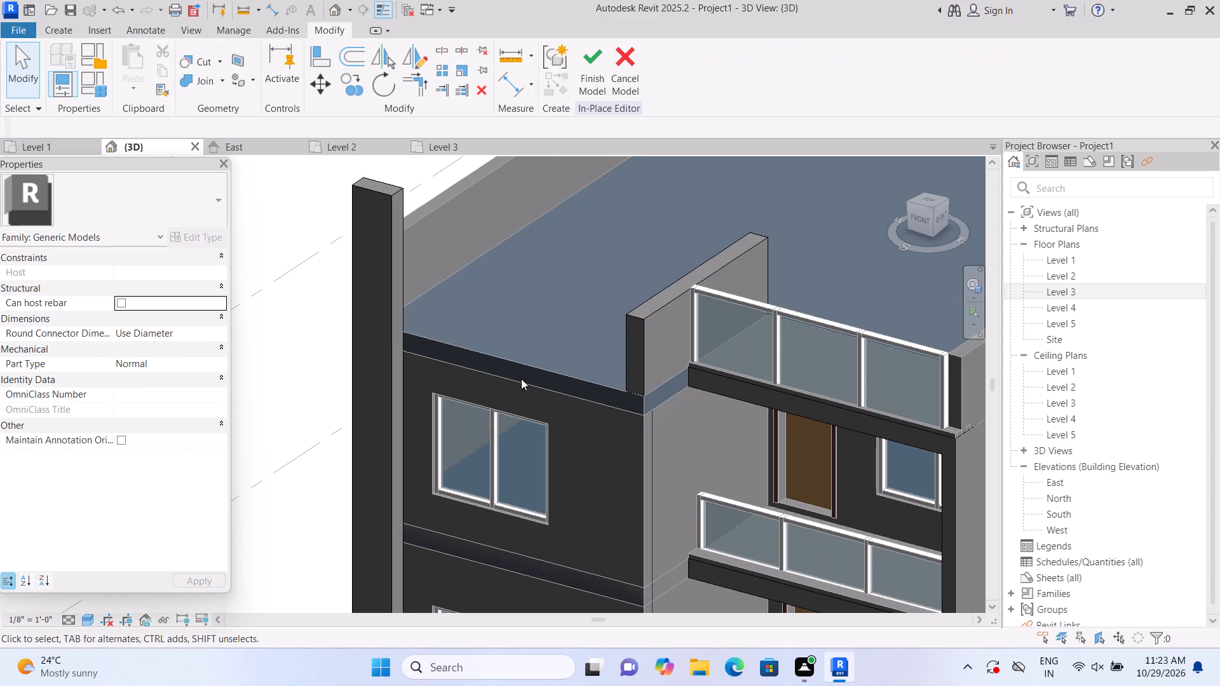
# View the house straight from the front and start a new solid extrusion in the in-place generic model.
pyautogui.moveTo(530, 380); pyautogui.dragTo(482, 196, button='middle')
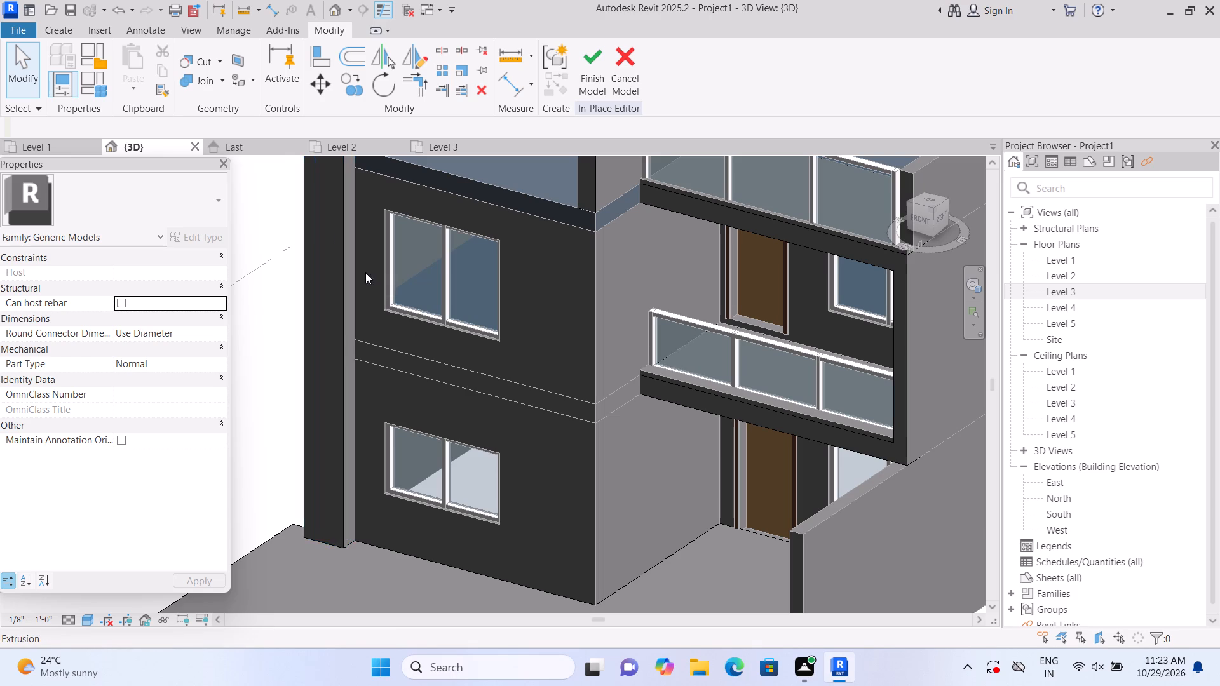
pyautogui.moveTo(365, 272); pyautogui.dragTo(388, 368, button='middle')
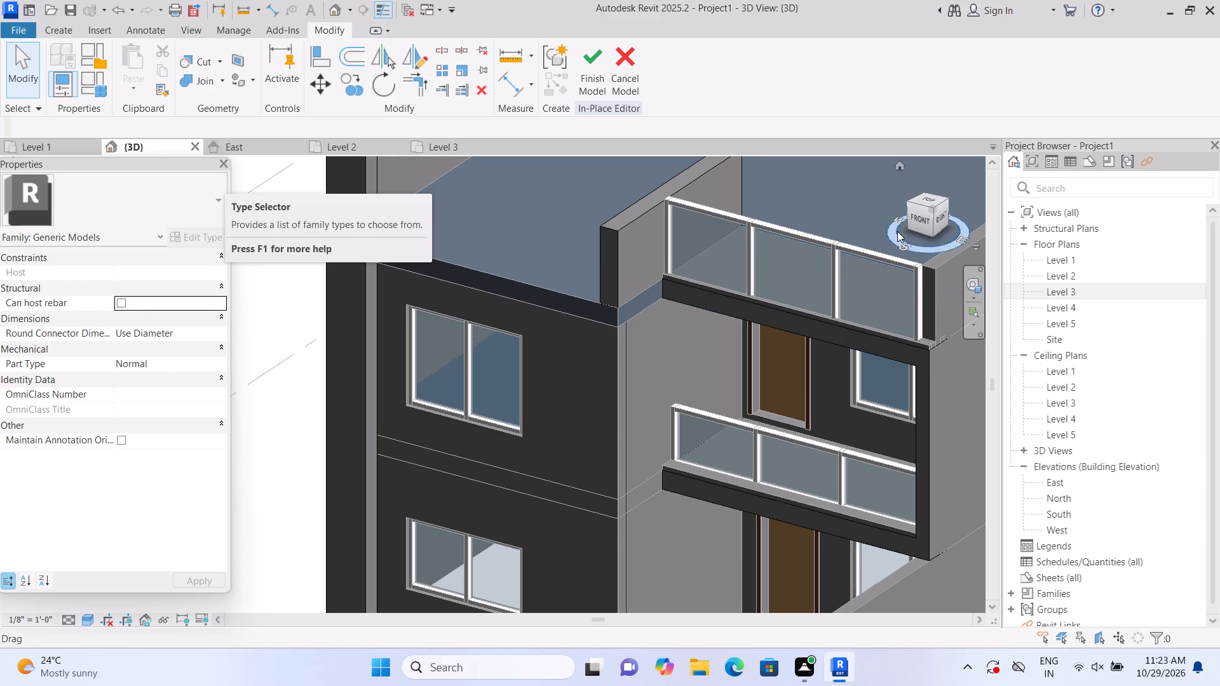
pyautogui.click(924, 222)
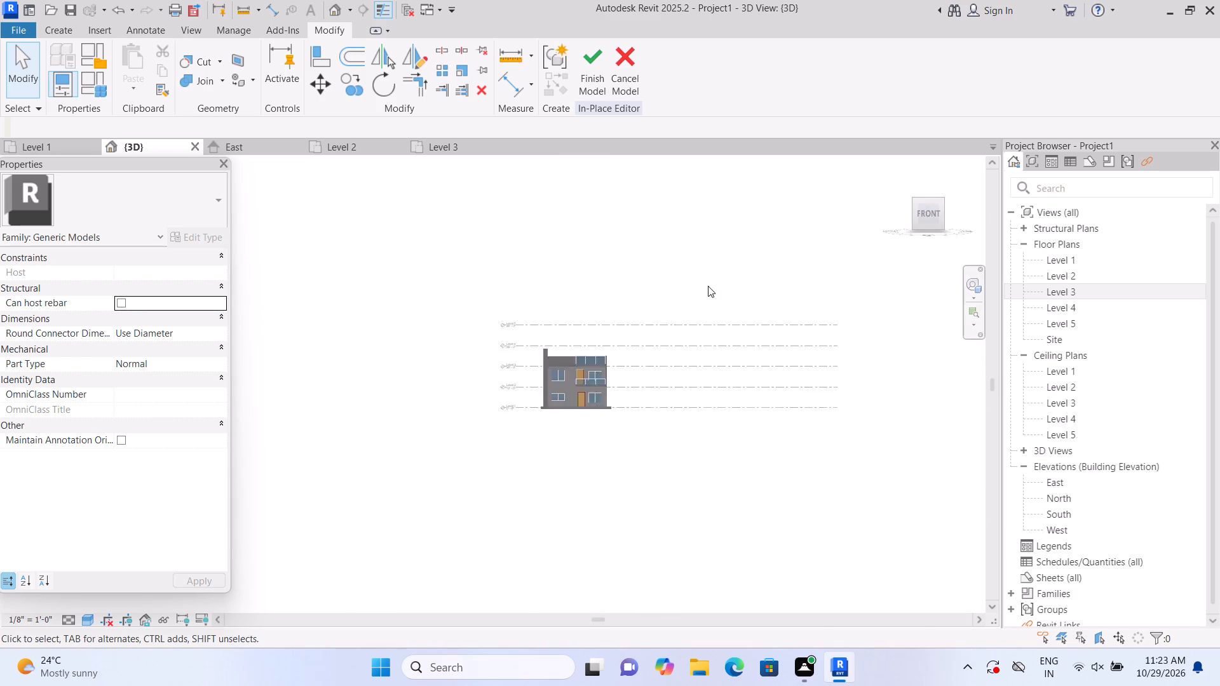
pyautogui.scroll(9, 388, 380)
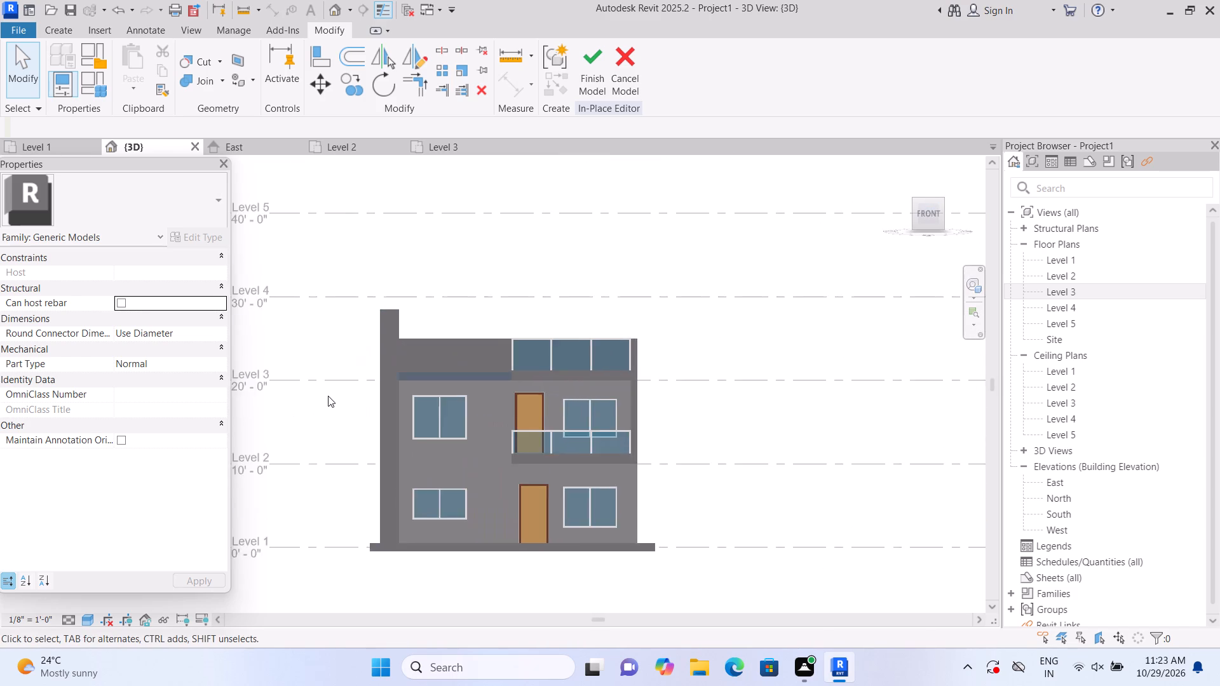
pyautogui.scroll(5, 328, 396)
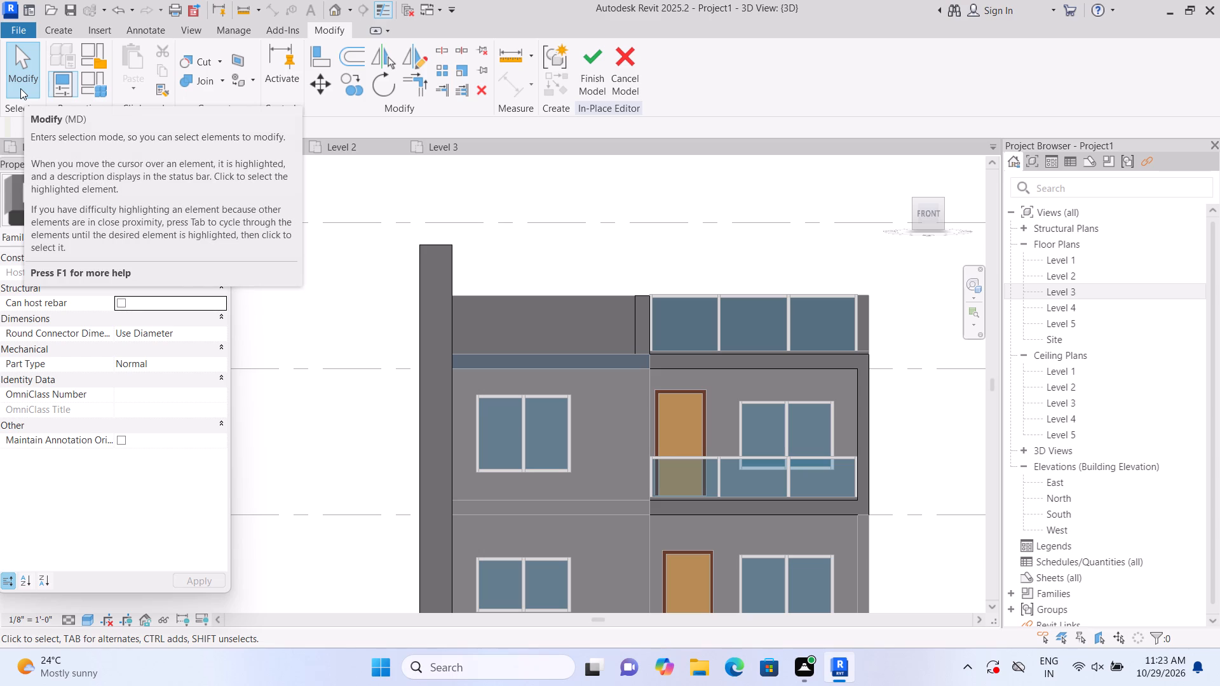
pyautogui.click(53, 28)
pyautogui.click(151, 68)
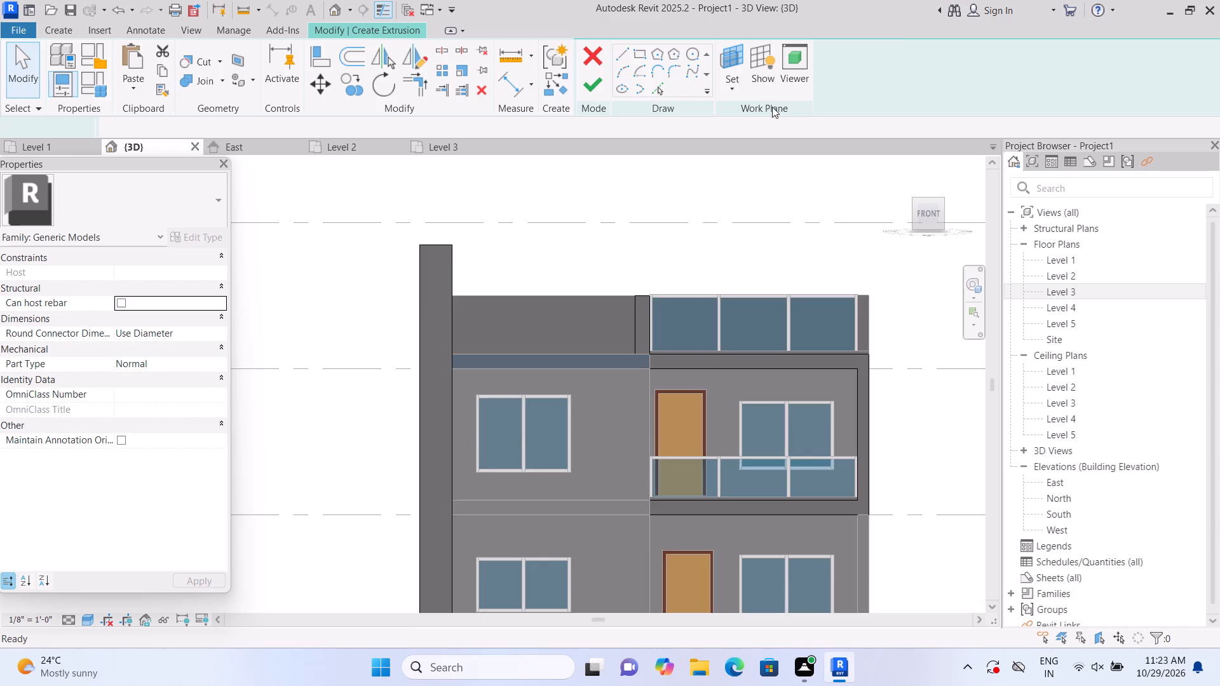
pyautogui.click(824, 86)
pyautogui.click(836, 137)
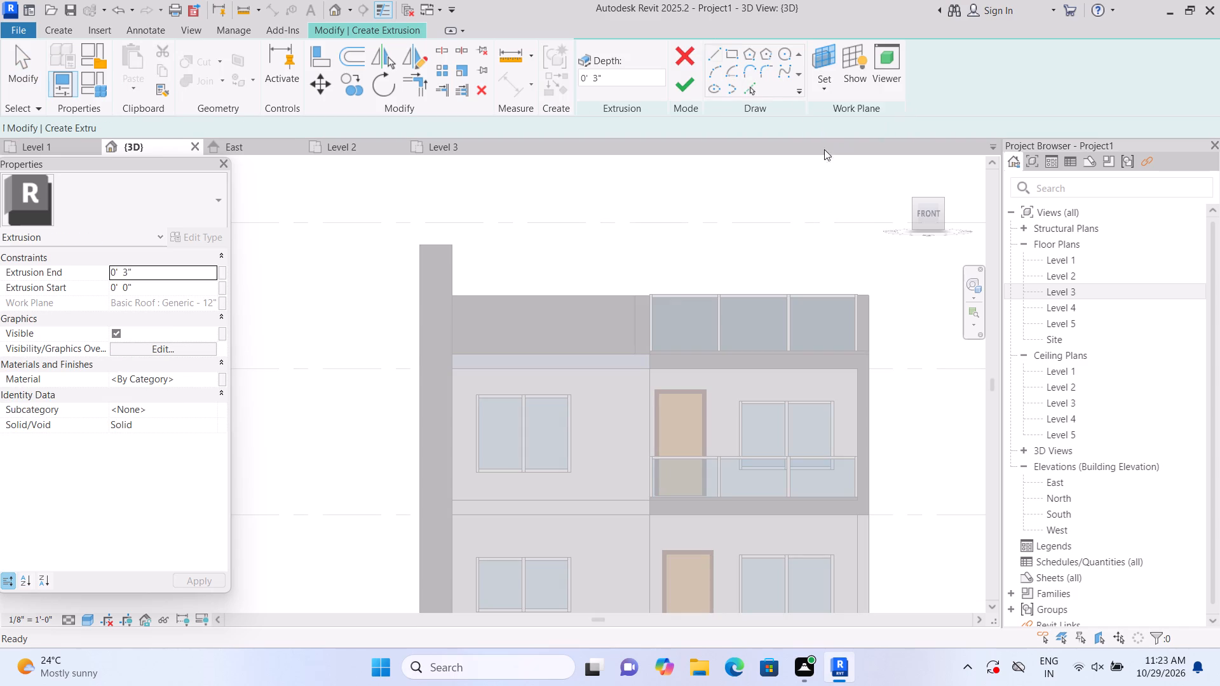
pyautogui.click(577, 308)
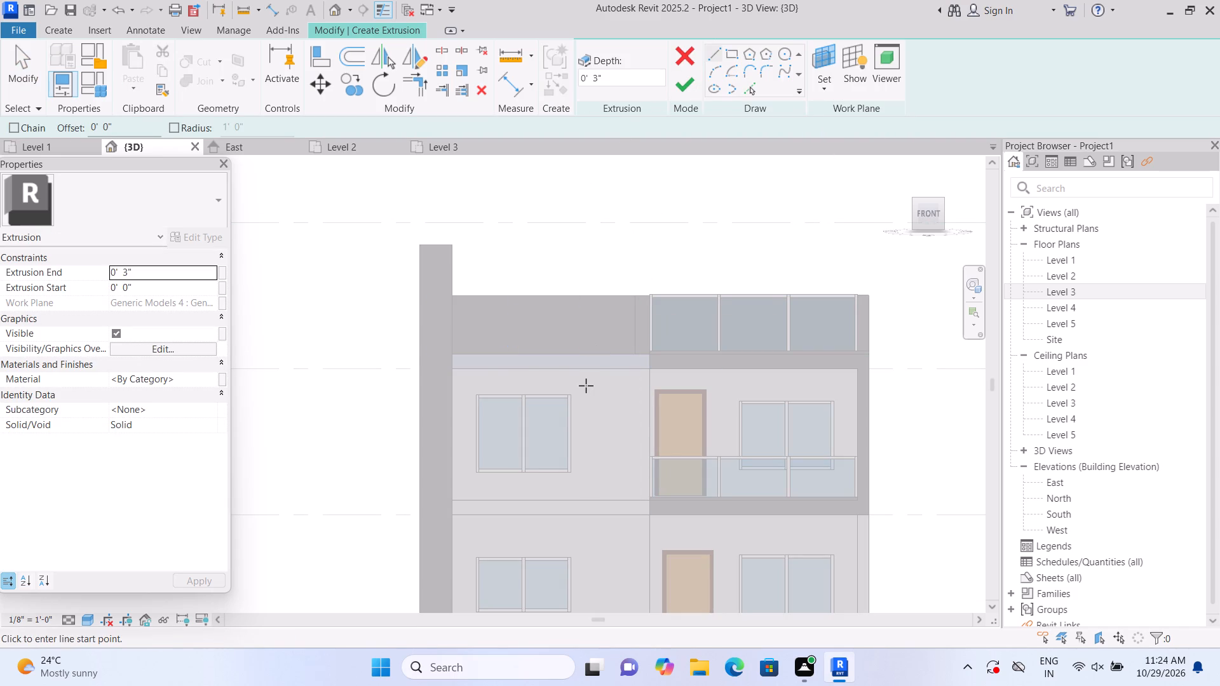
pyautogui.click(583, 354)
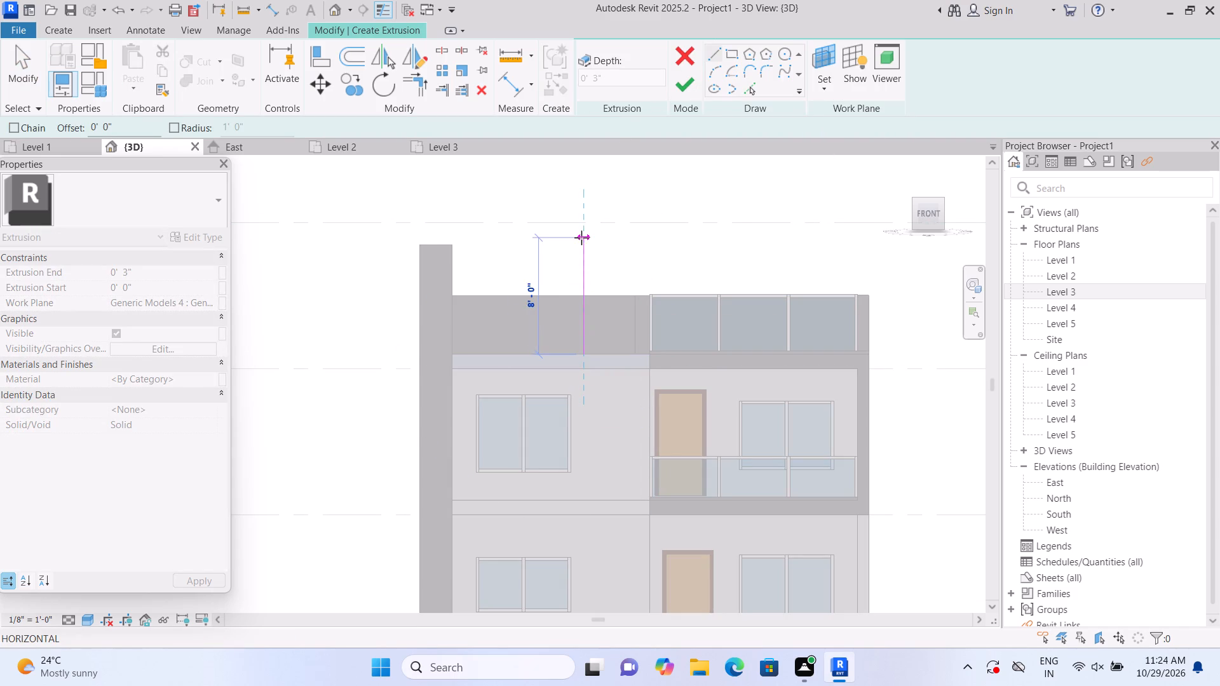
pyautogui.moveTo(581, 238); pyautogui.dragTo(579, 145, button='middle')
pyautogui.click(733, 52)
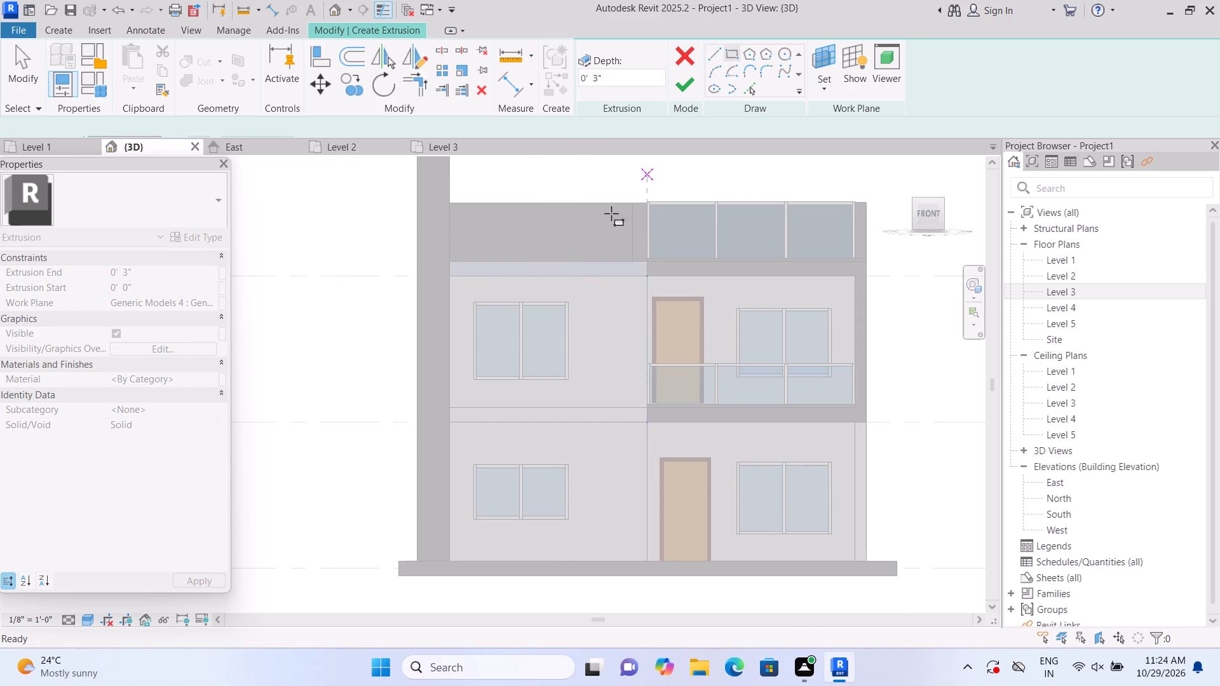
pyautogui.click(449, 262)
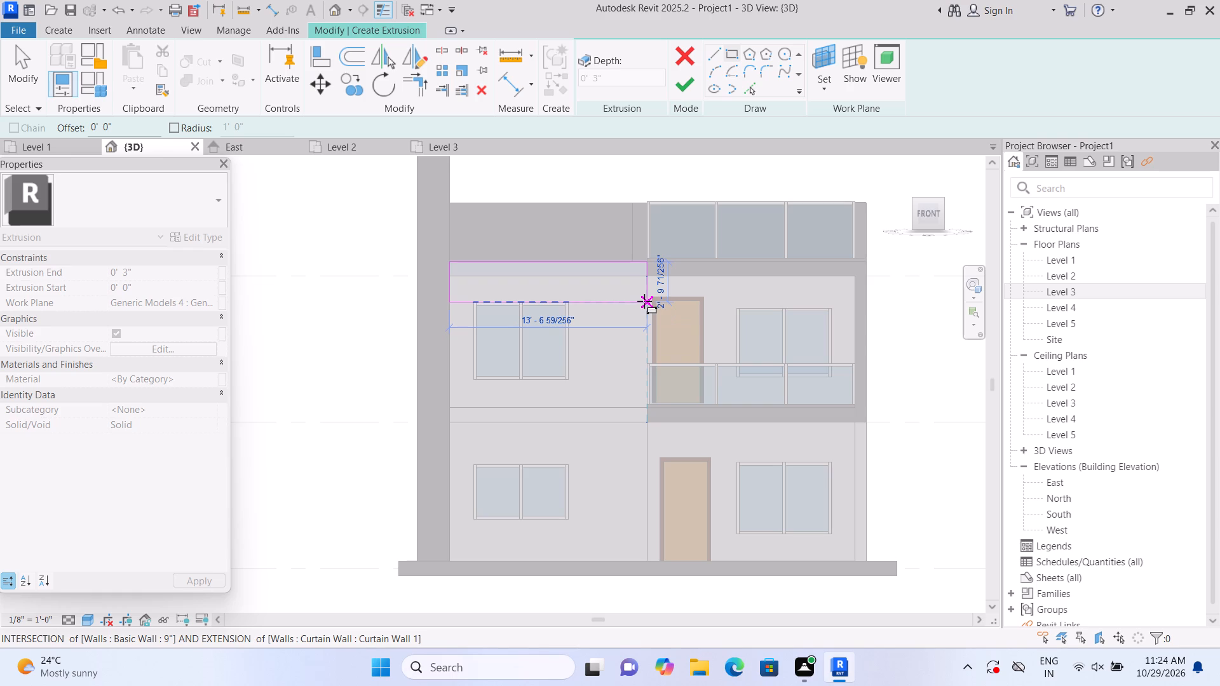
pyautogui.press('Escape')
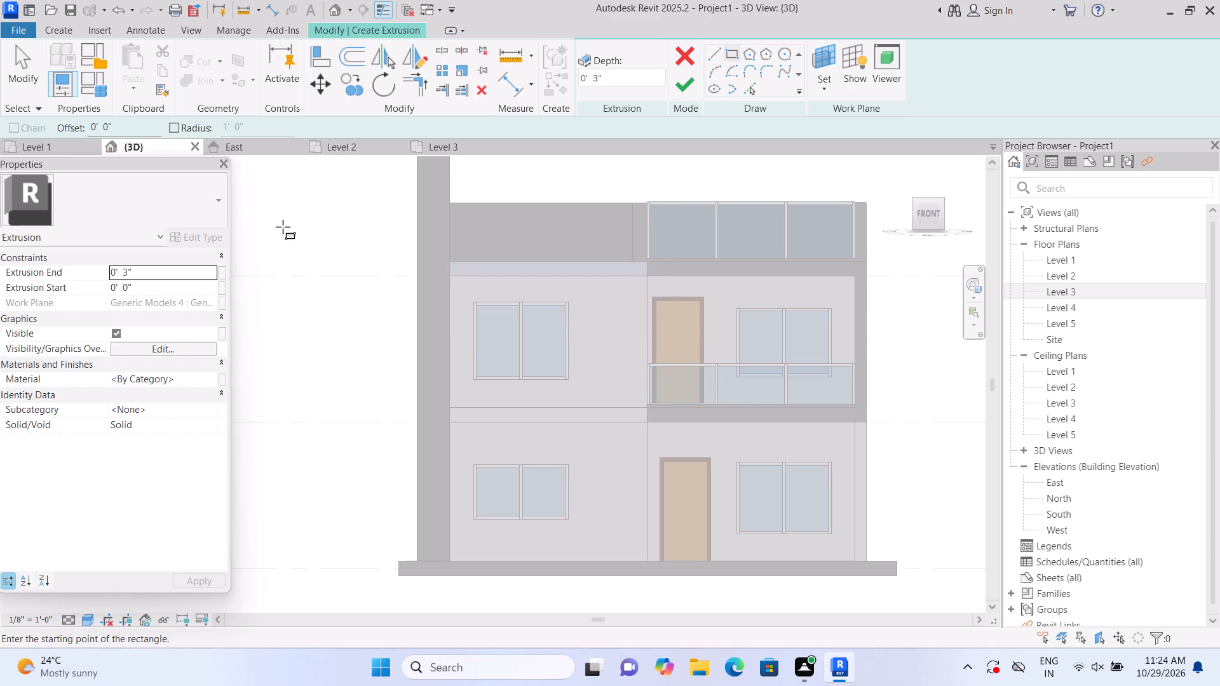
# Extrude a 3" deep ledge from the upper front wall face, about 13'-6" long and 6" high, running directly above the upper window.
pyautogui.click(818, 92)
pyautogui.click(826, 147)
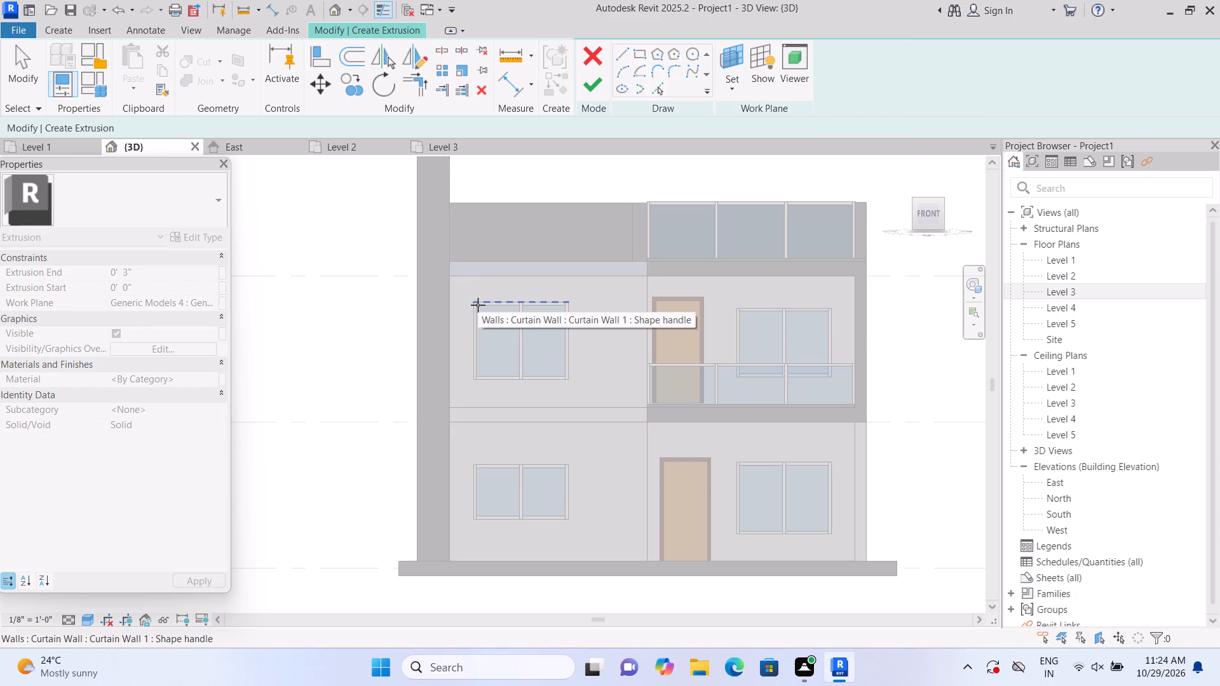
pyautogui.click(466, 295)
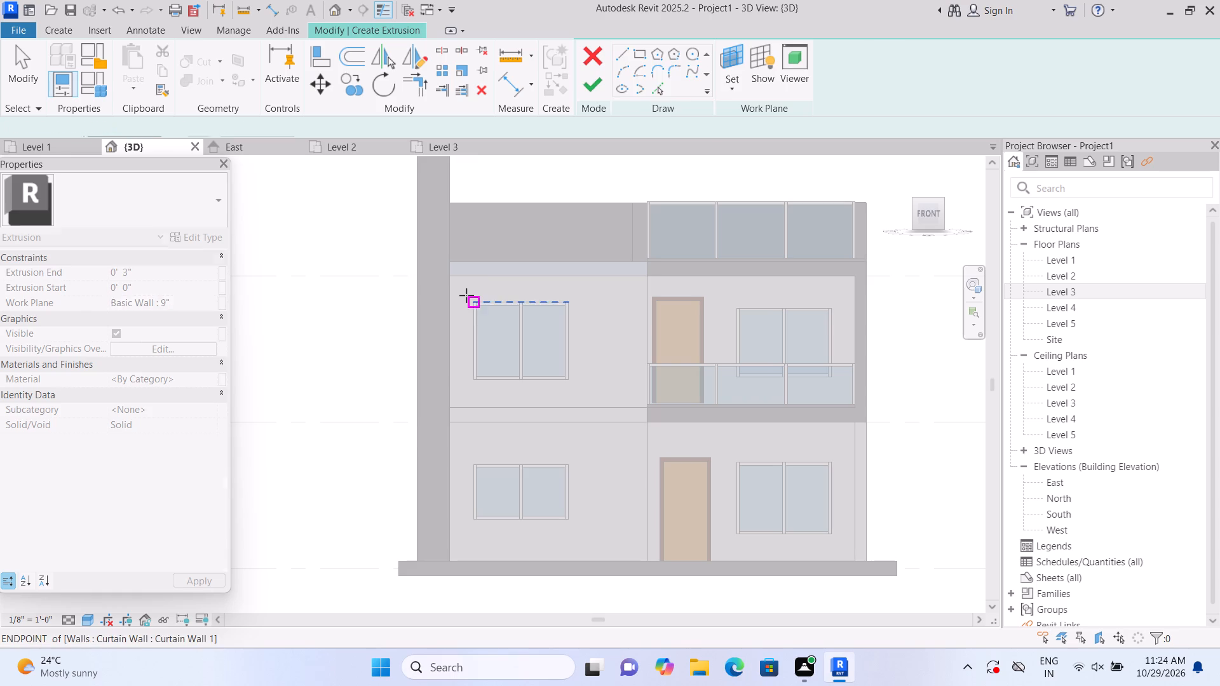
pyautogui.click(728, 56)
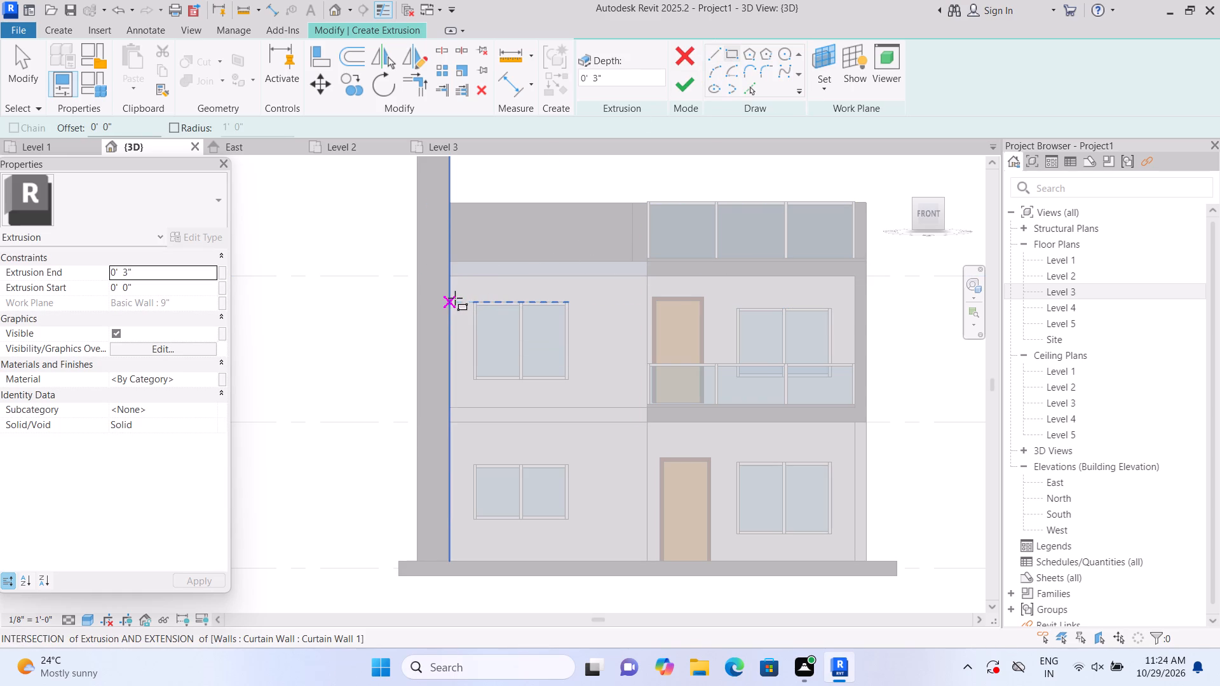
pyautogui.click(454, 298)
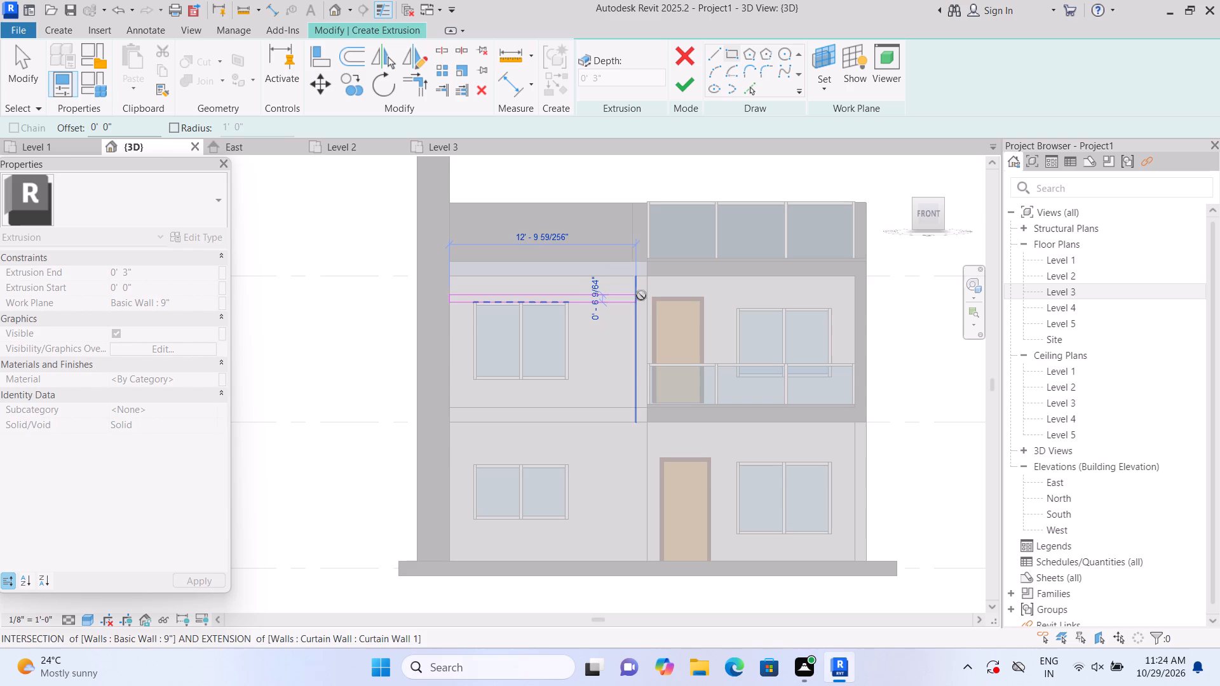
pyautogui.scroll(1, 647, 297)
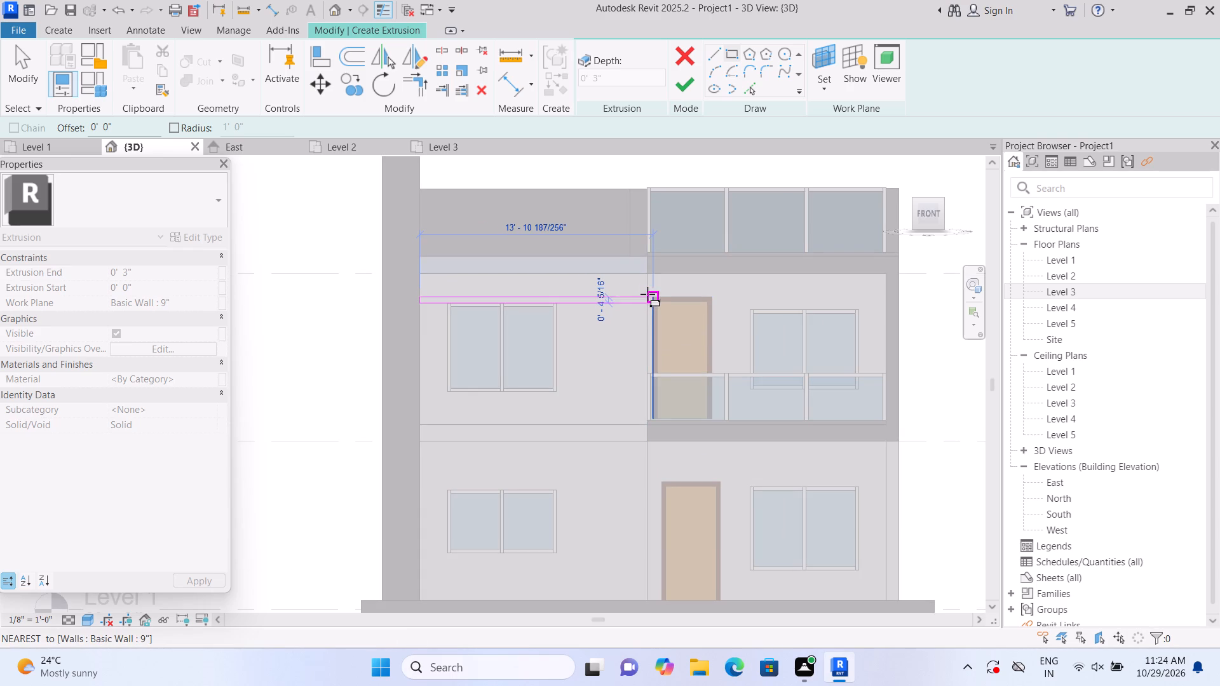
pyautogui.click(644, 294)
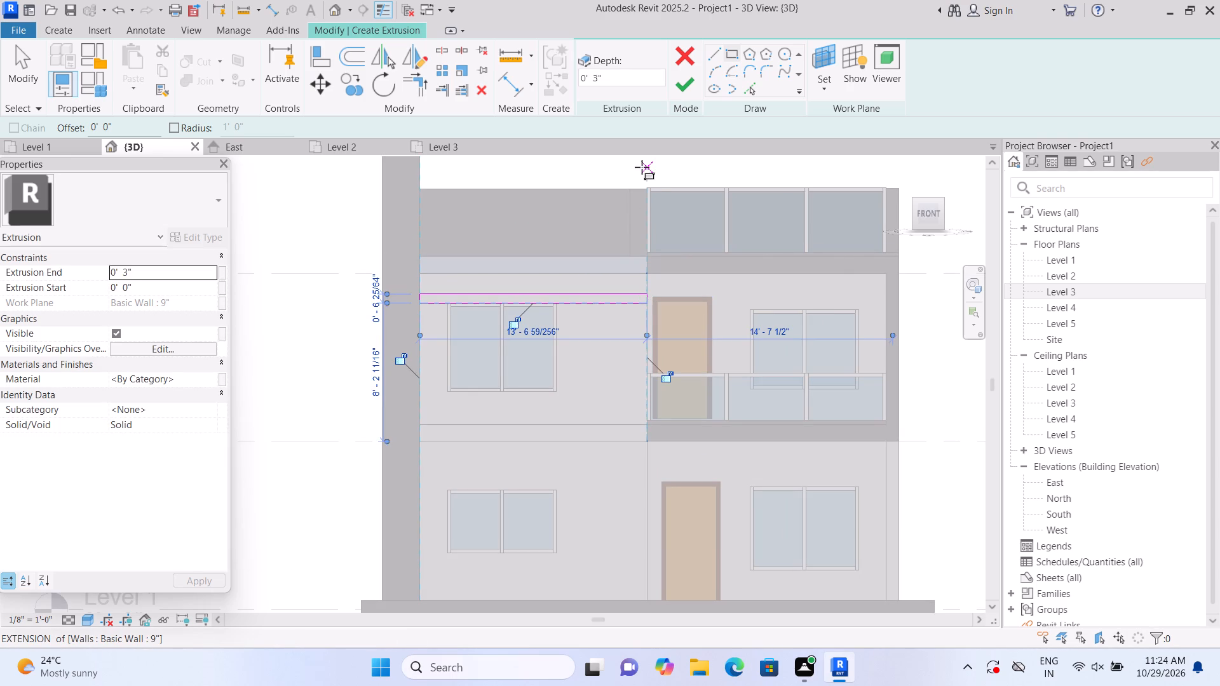
pyautogui.click(686, 91)
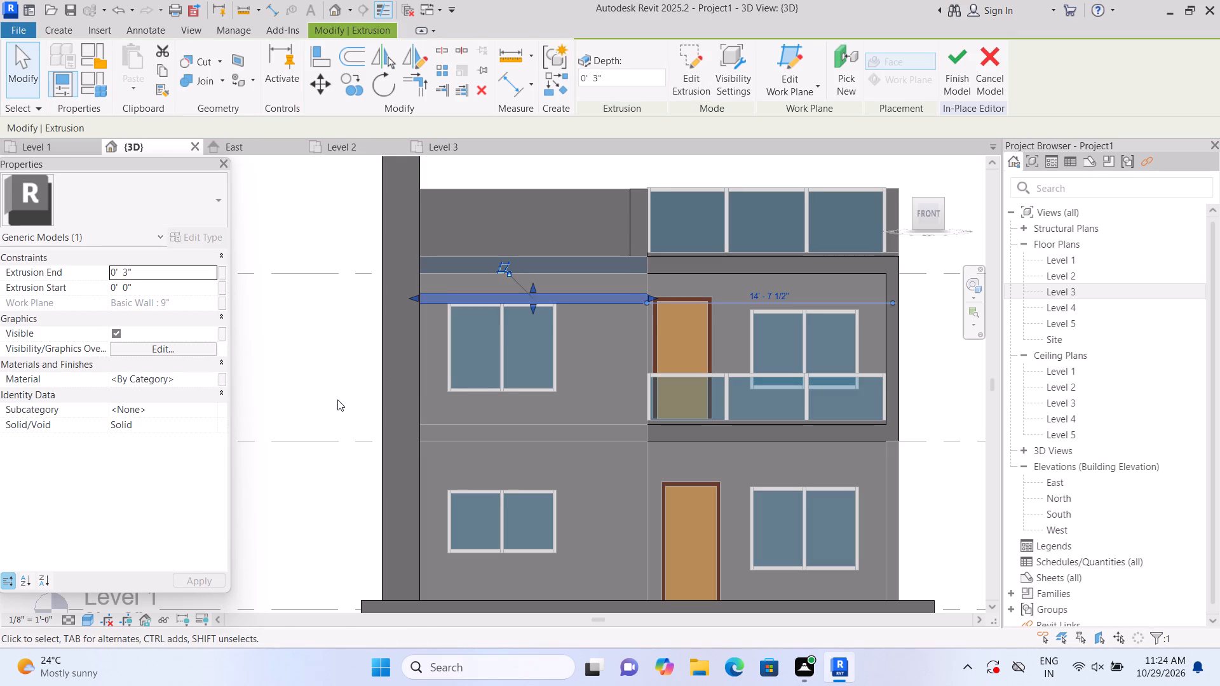
pyautogui.click(337, 400)
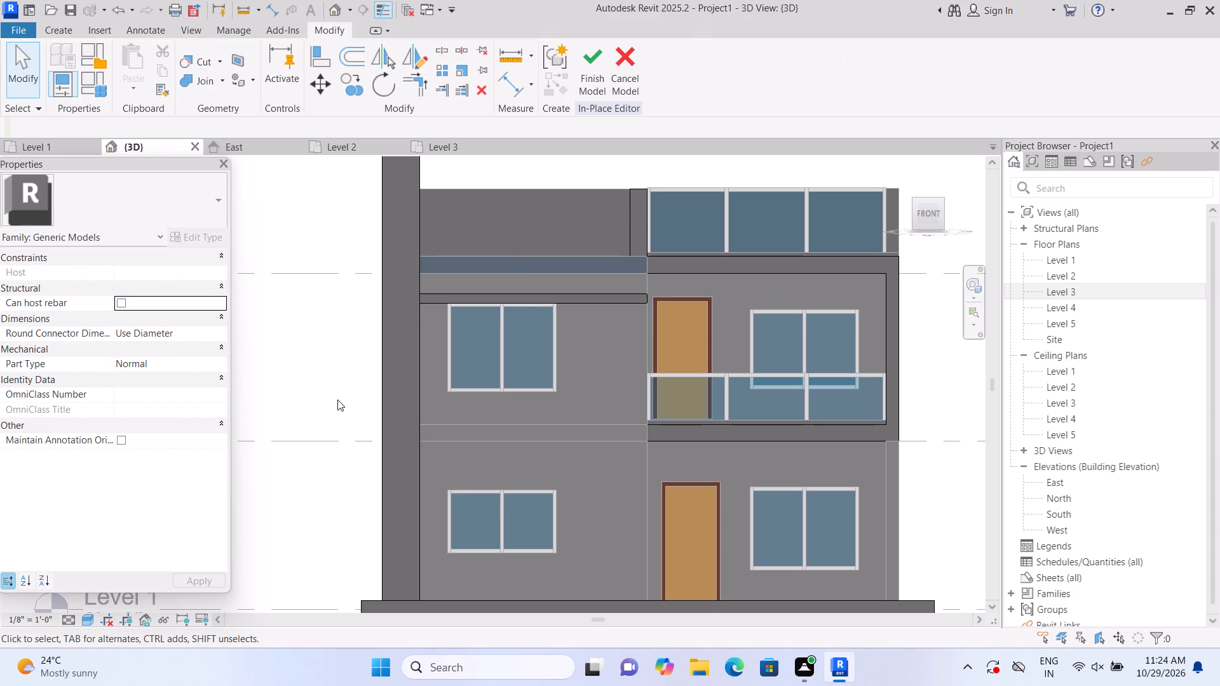
# Sketch an extrusion rectangle about 13'-6" long and 7 3/4" high on the lower front wall face, just above the ground-floor window.
pyautogui.moveTo(337, 400); pyautogui.dragTo(352, 315, button='middle')
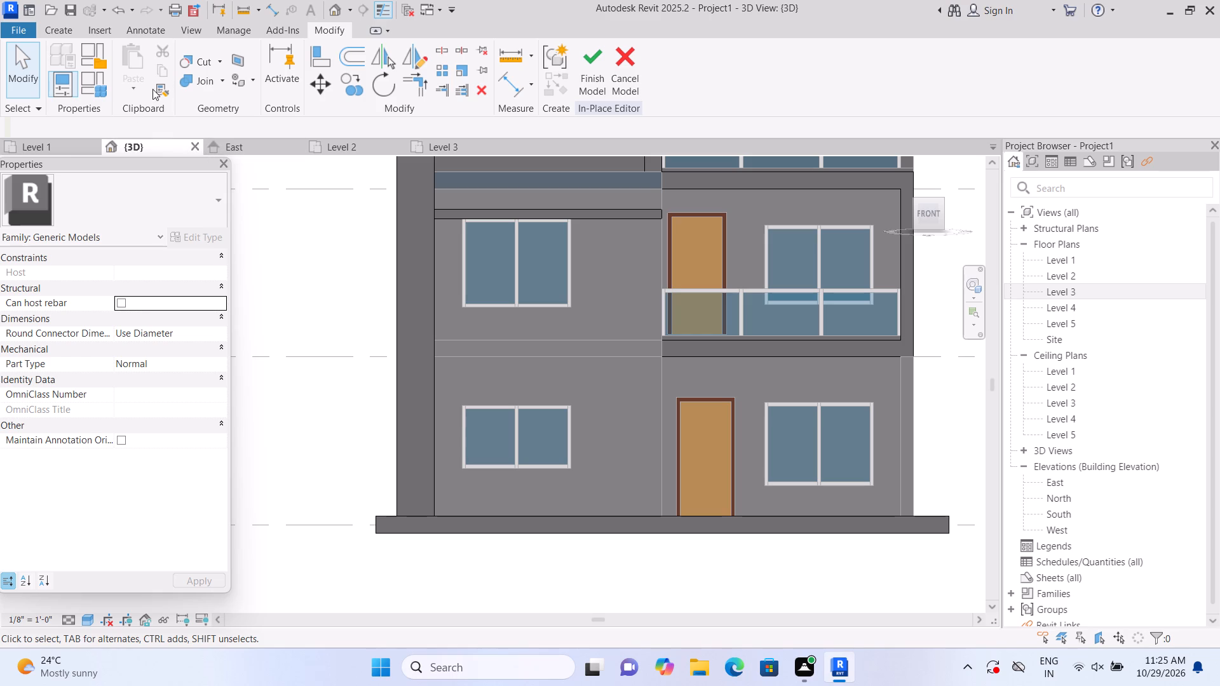
pyautogui.click(69, 33)
pyautogui.click(124, 74)
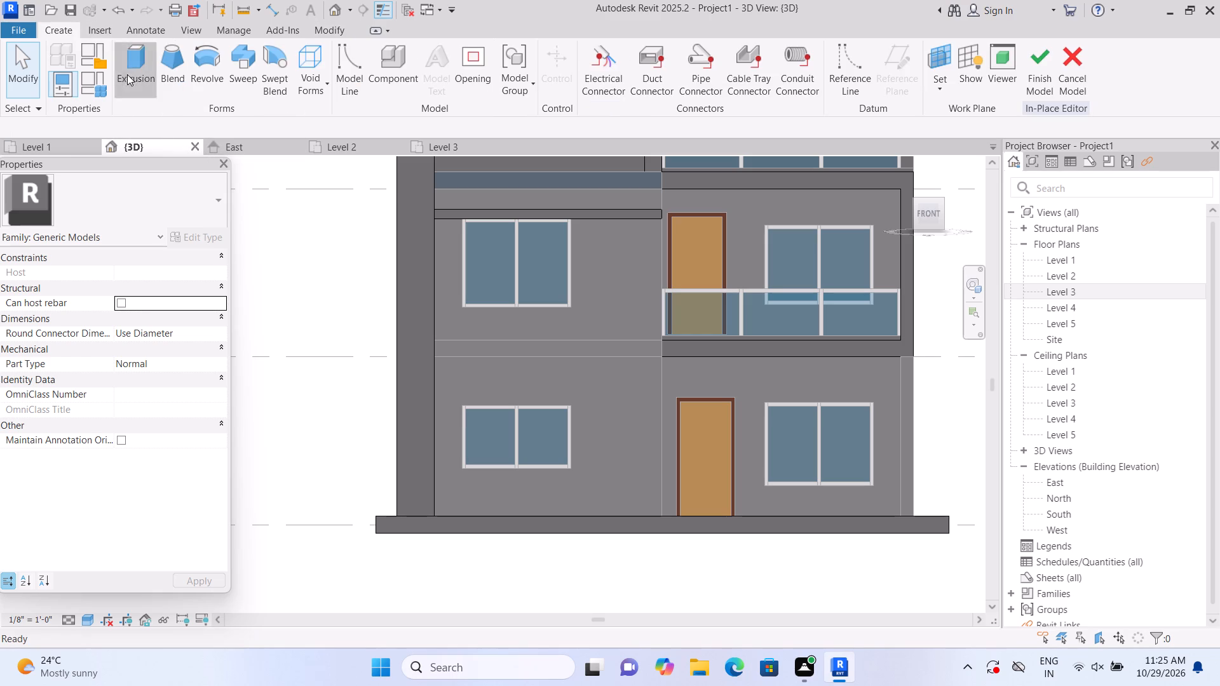
pyautogui.click(823, 84)
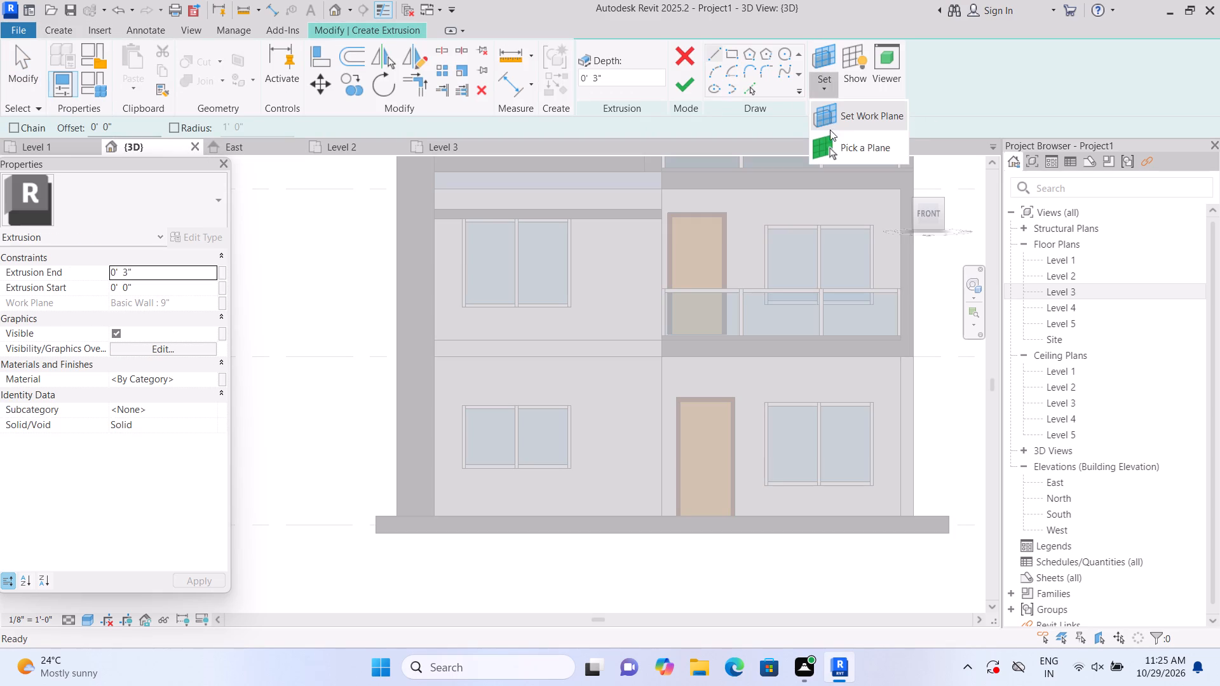
pyautogui.click(833, 142)
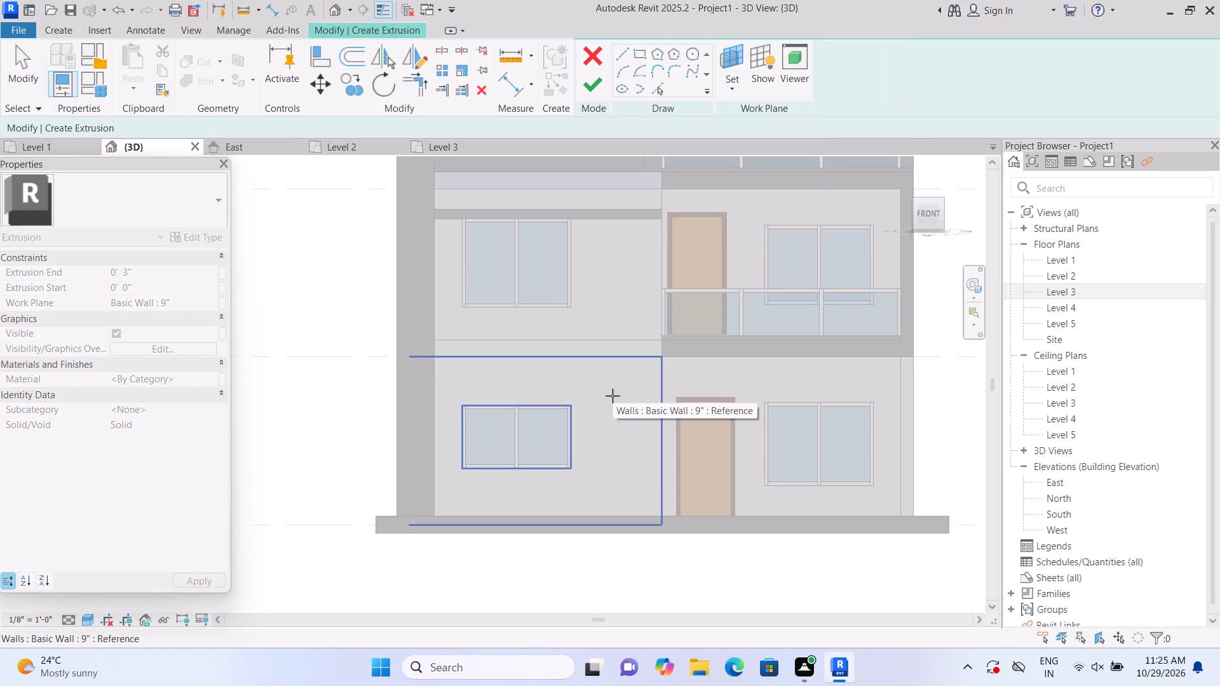
pyautogui.click(613, 396)
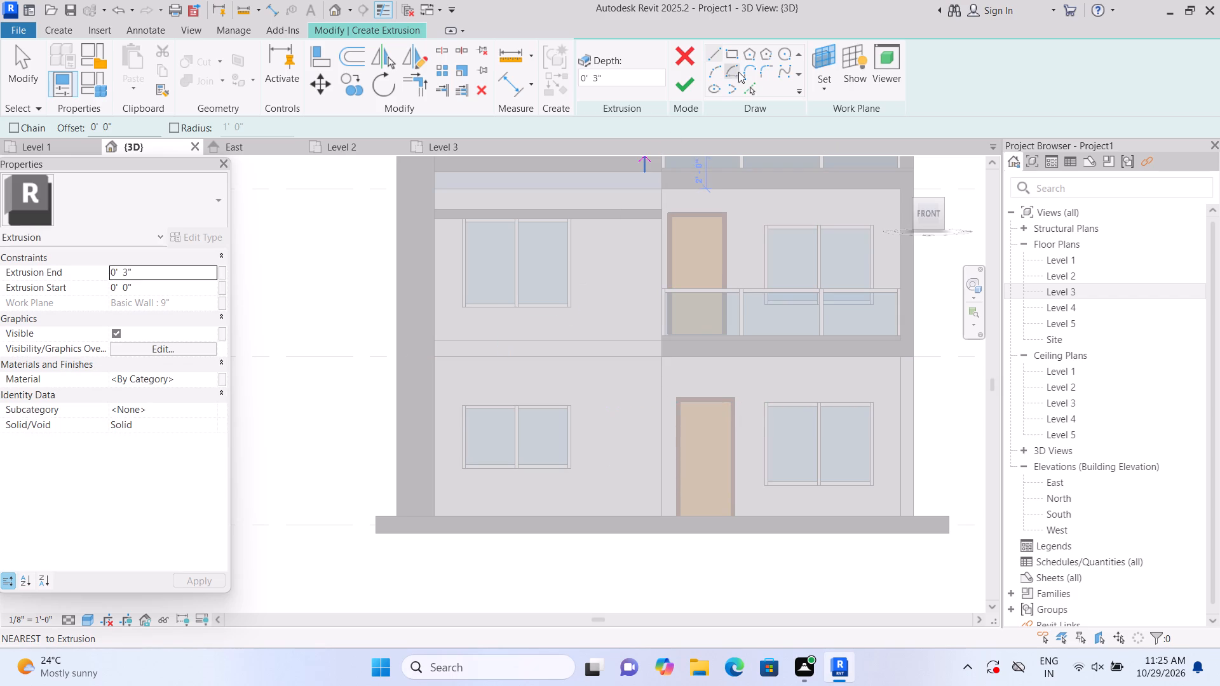
pyautogui.click(728, 56)
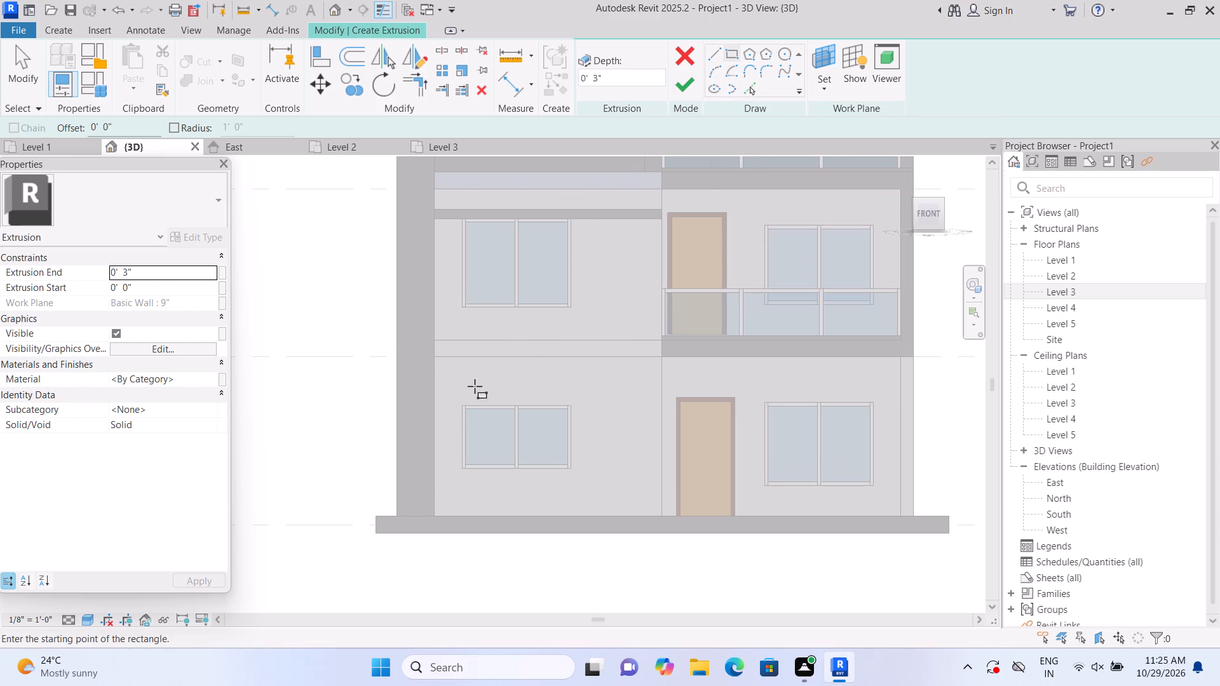
pyautogui.click(431, 396)
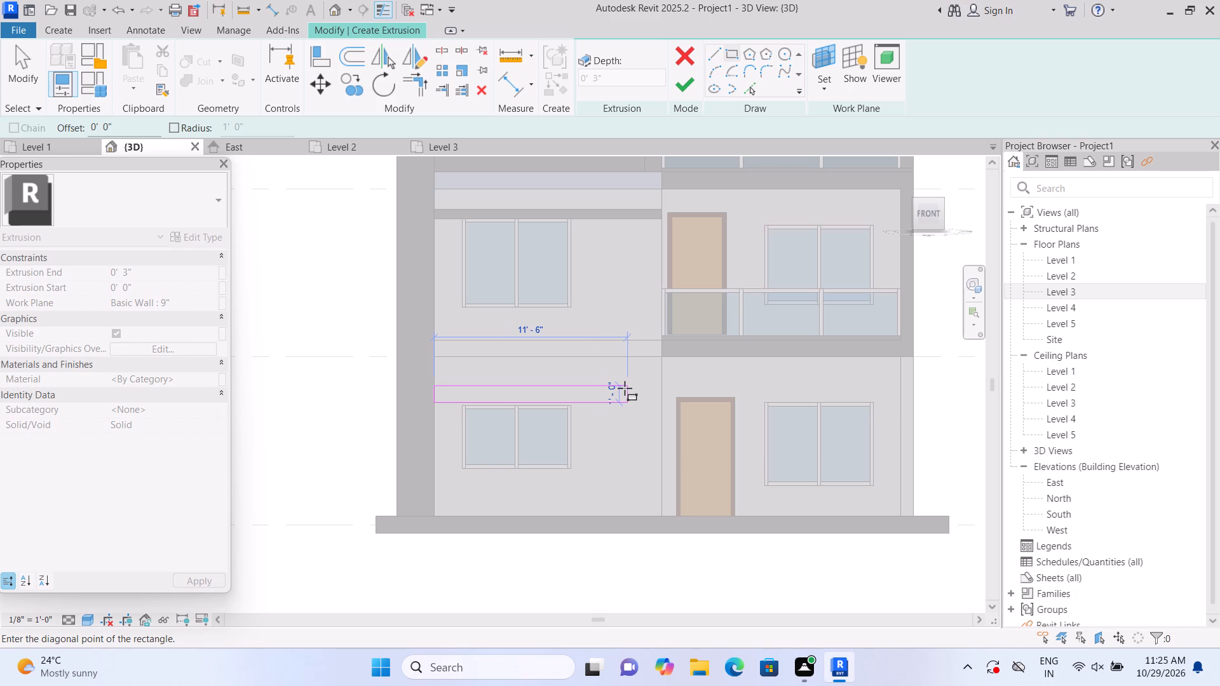
pyautogui.press('Escape')
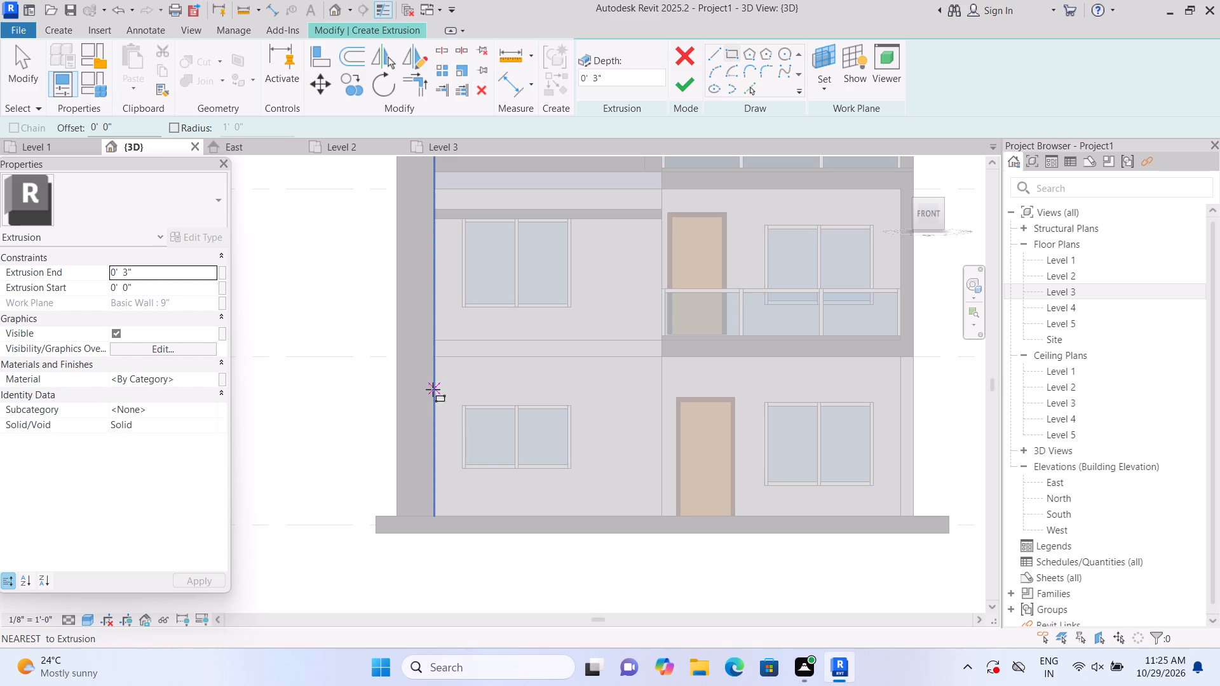
pyautogui.click(433, 391)
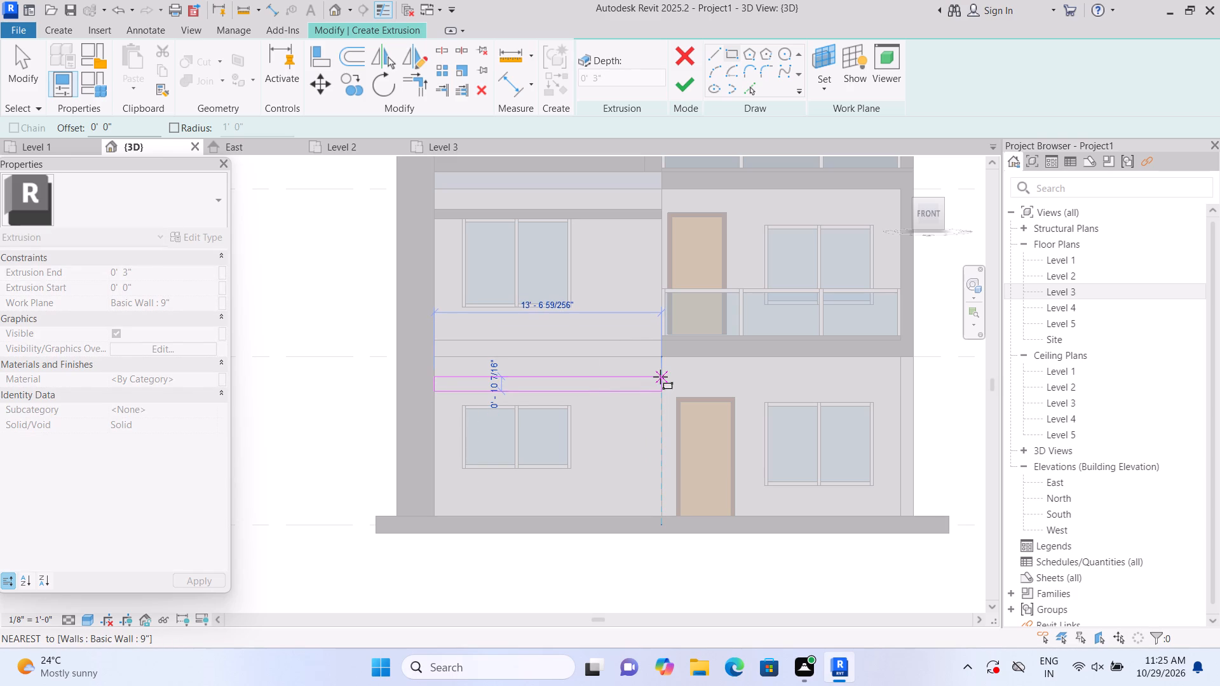
pyautogui.press('Escape')
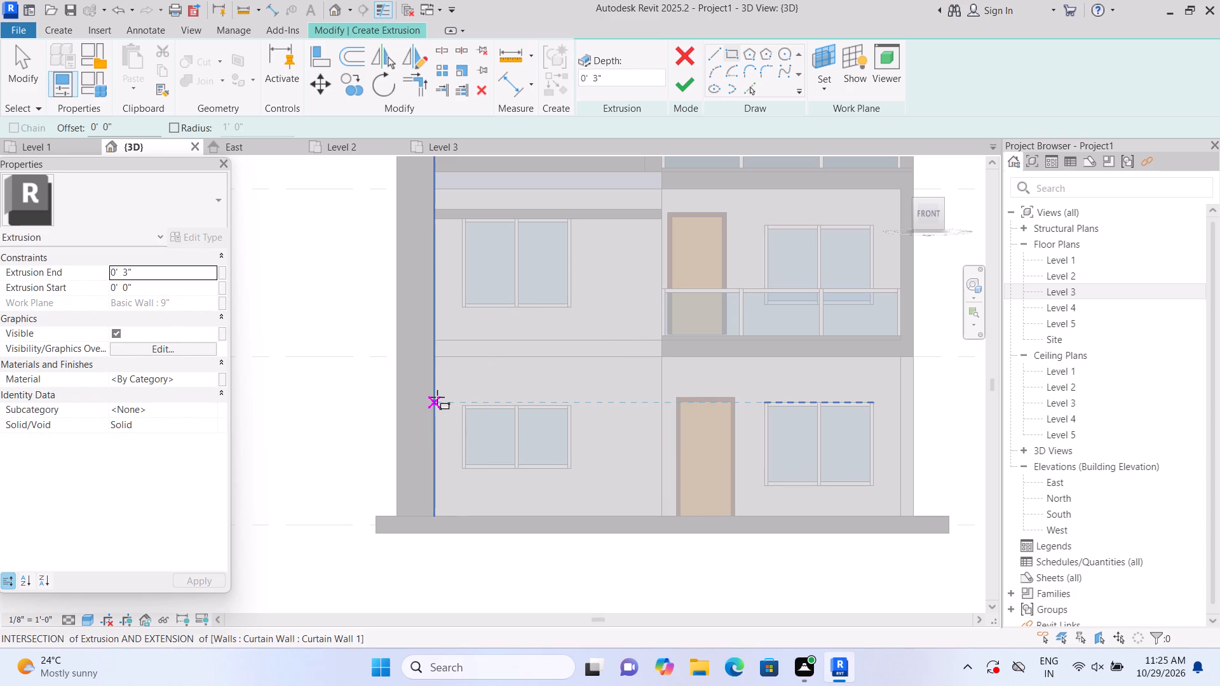
pyautogui.click(435, 393)
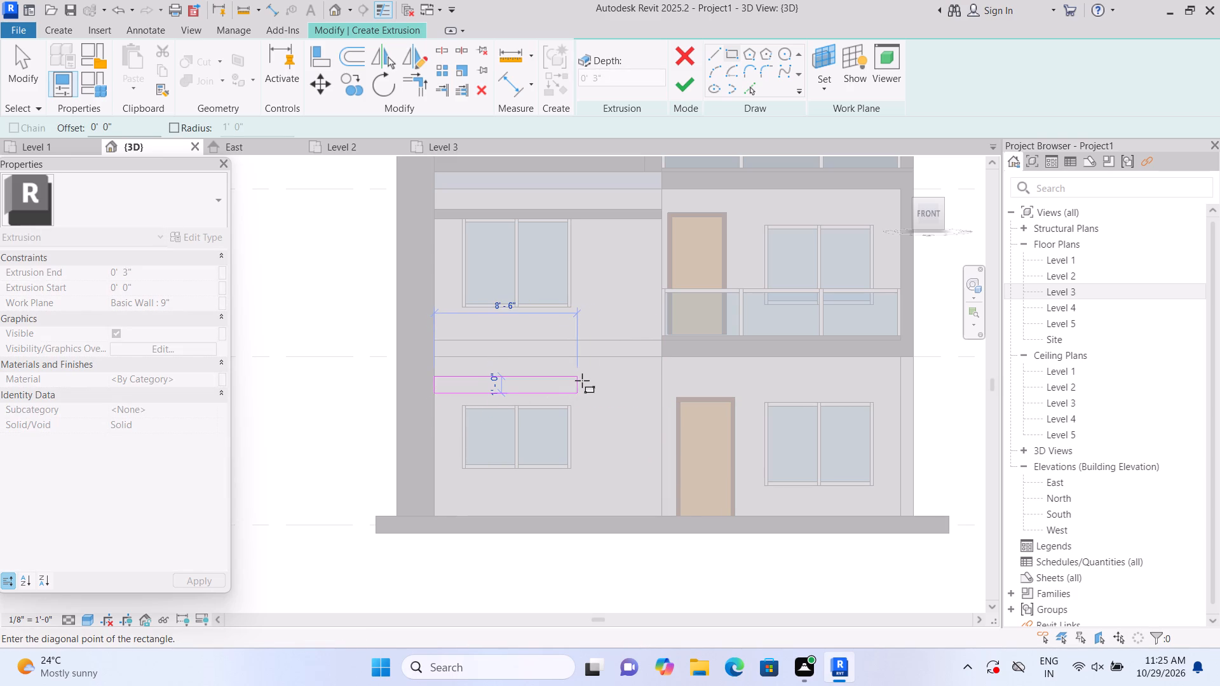
pyautogui.click(665, 382)
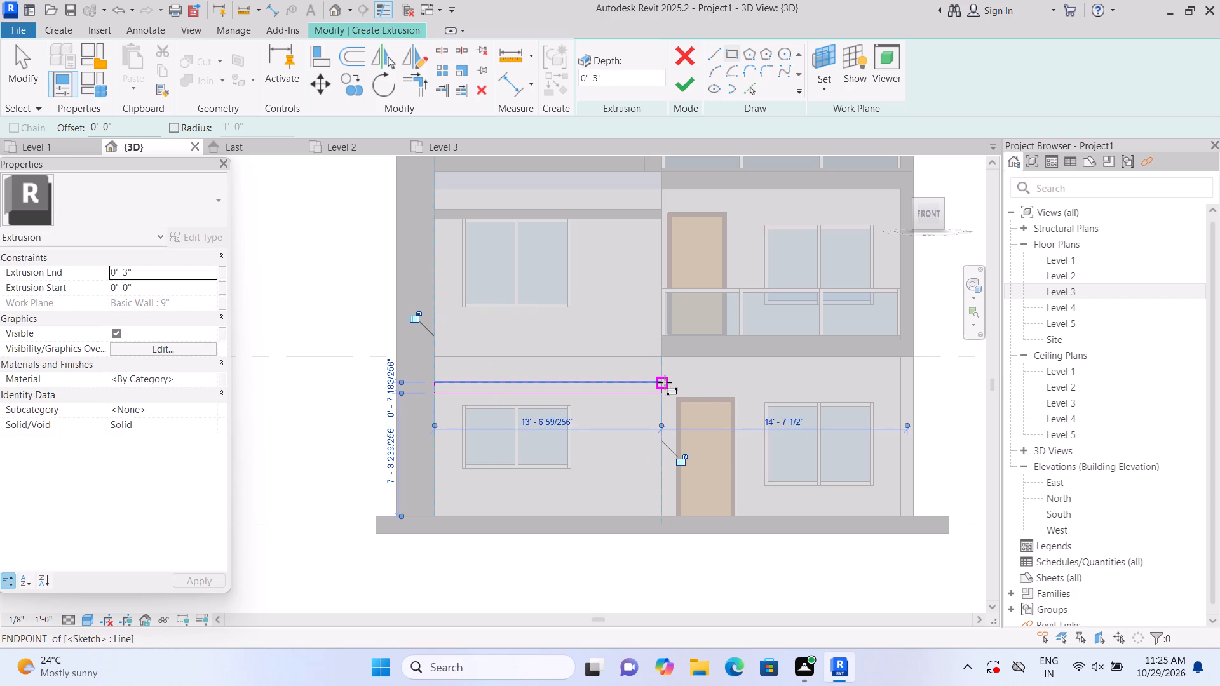
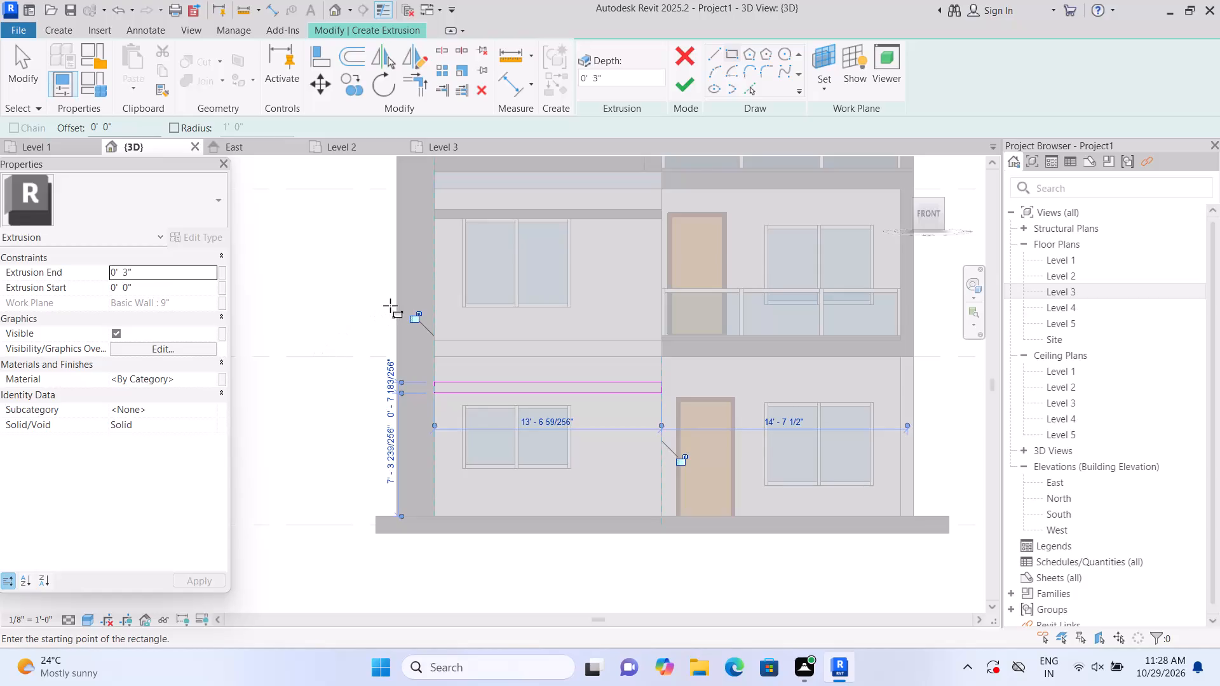
# Finish the sketched rectangle above the ground-floor window as a 3" deep solid ledge extrusion on the lower front wall.
pyautogui.click(692, 93)
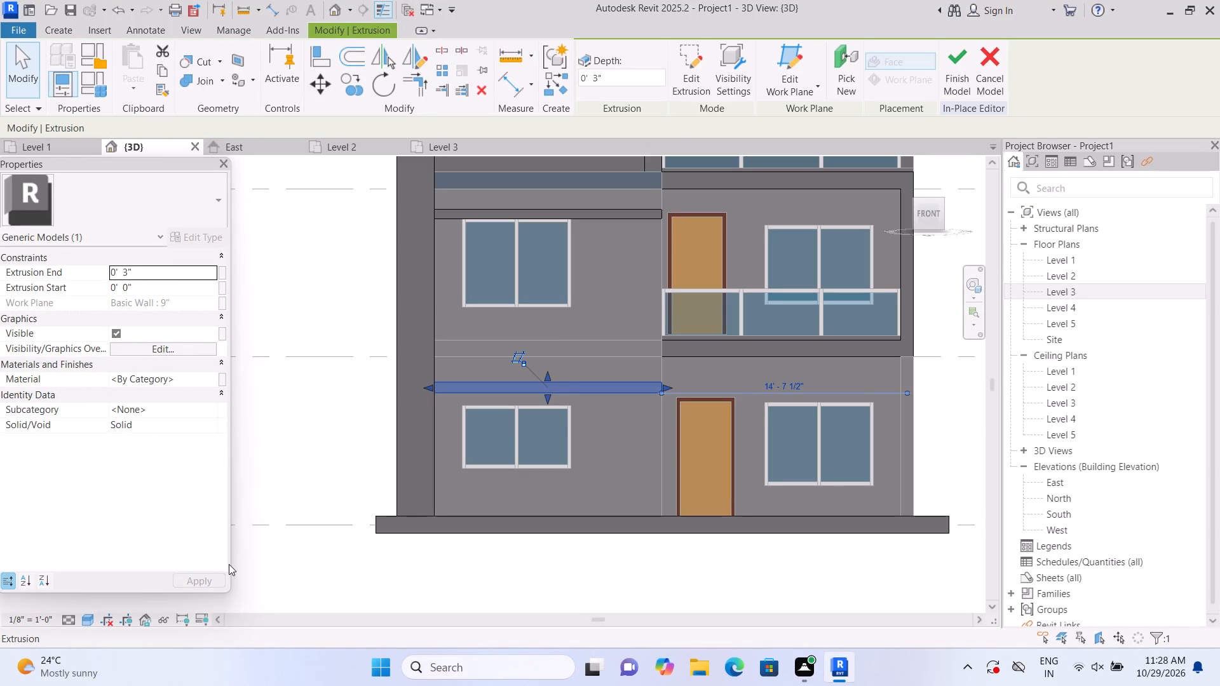
pyautogui.scroll(-5, 229, 564)
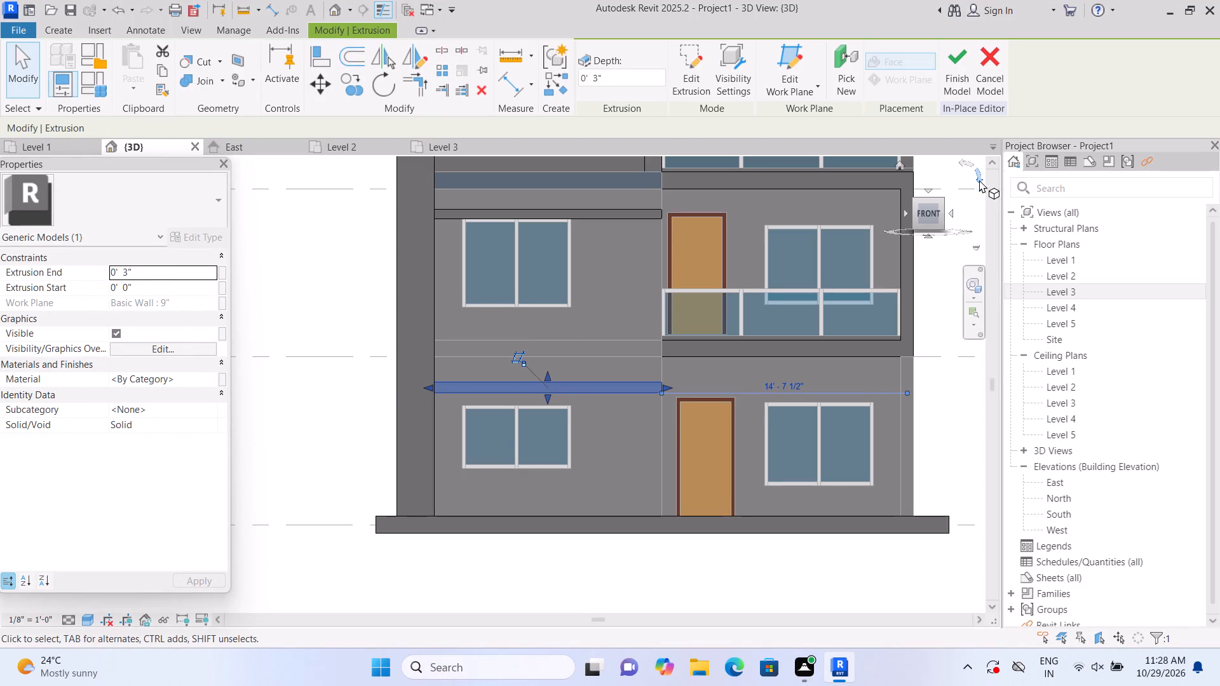
pyautogui.moveTo(946, 252); pyautogui.dragTo(918, 339, button='middle')
pyautogui.scroll(-1, 918, 339)
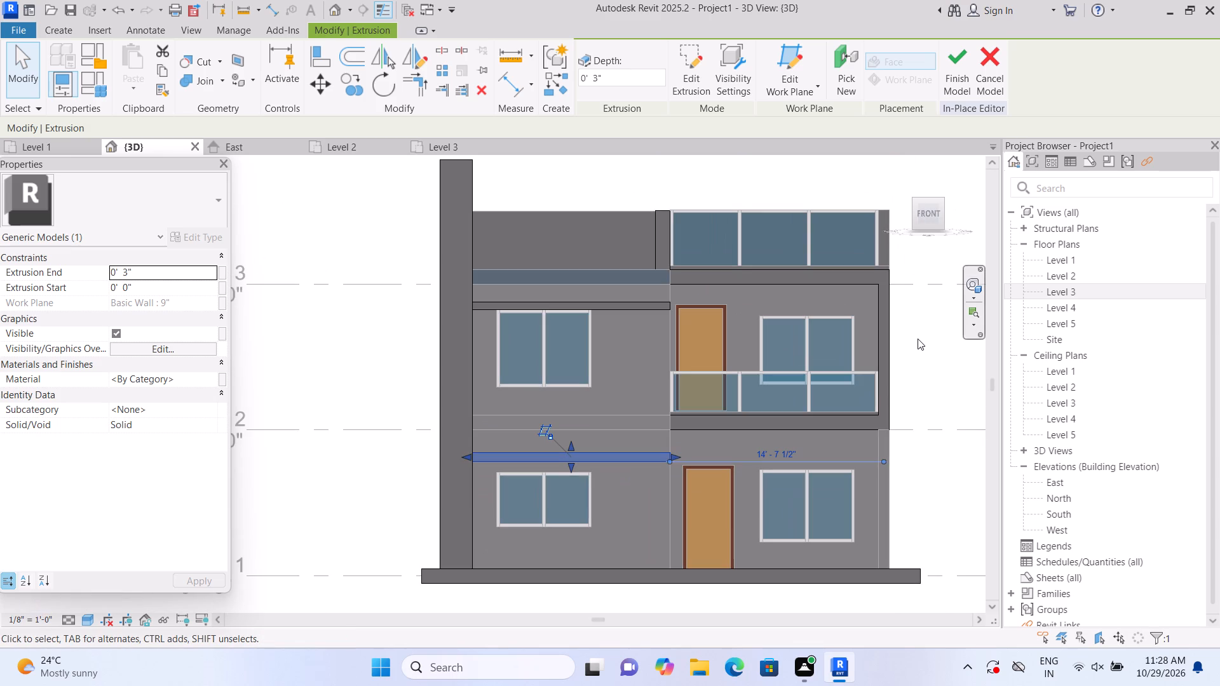
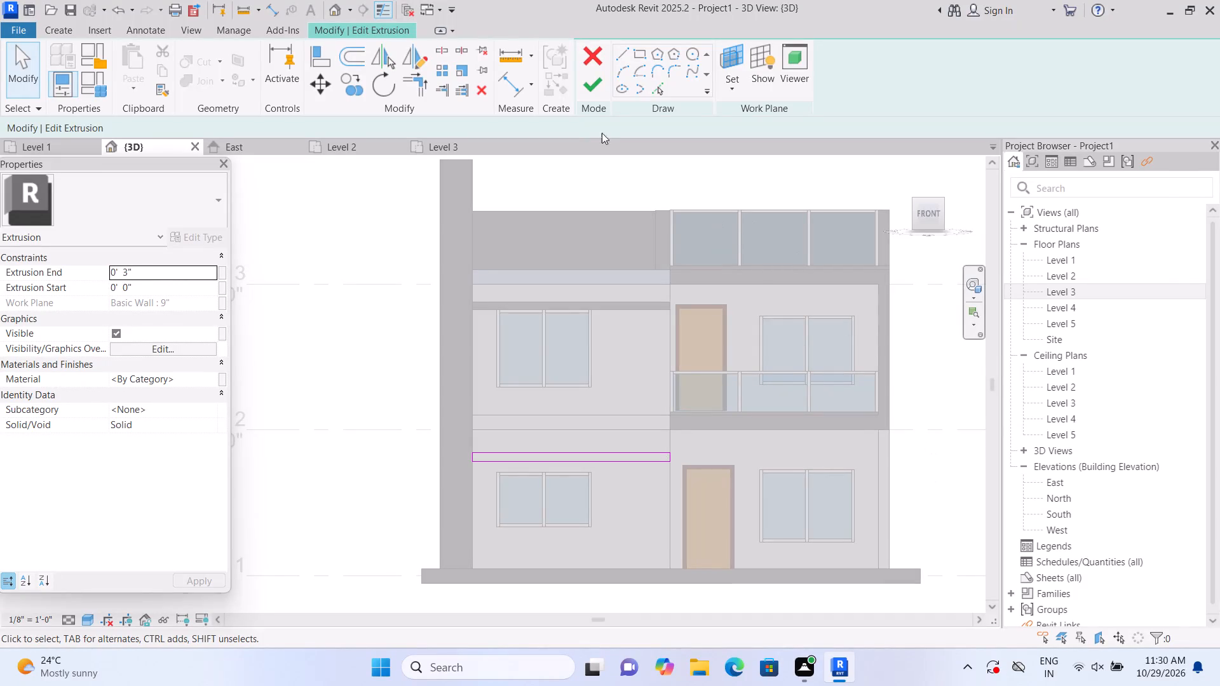
# Complete the rectangular sketch above the ground-floor window as a 3" solid ledge extrusion.
pyautogui.click(597, 94)
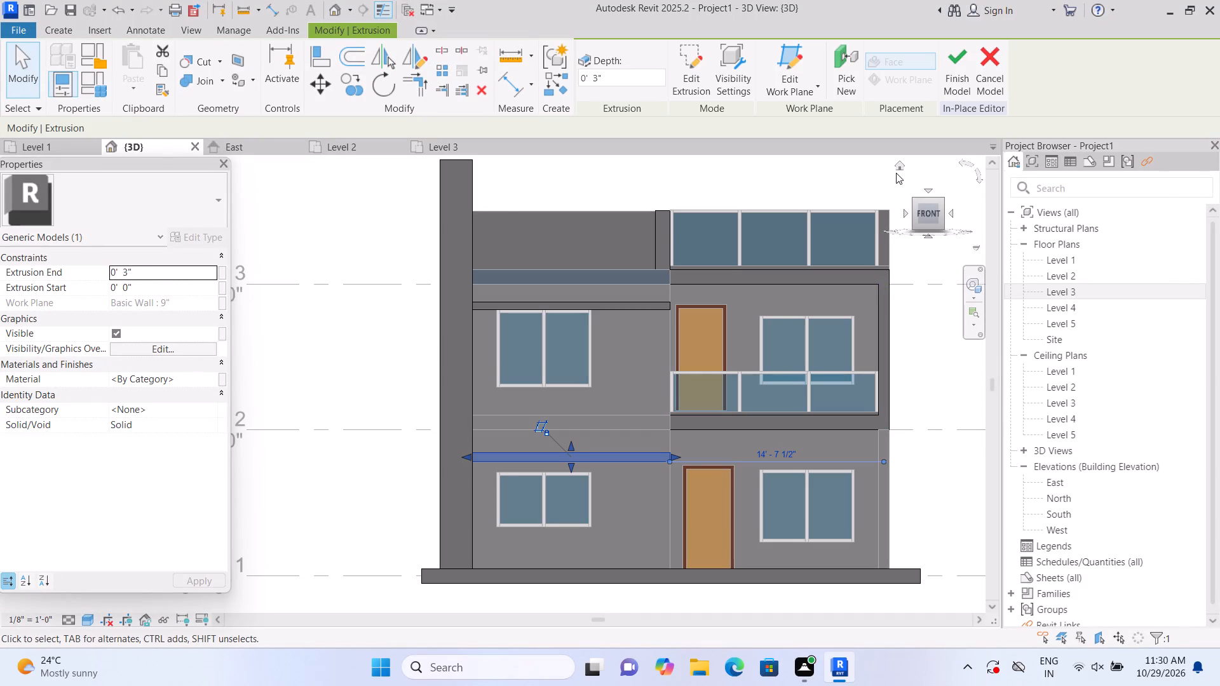
# Lower the top face of the ledge above the ground-floor front window slightly to make the ledge thinner.
pyautogui.click(900, 165)
pyautogui.scroll(1, 341, 405)
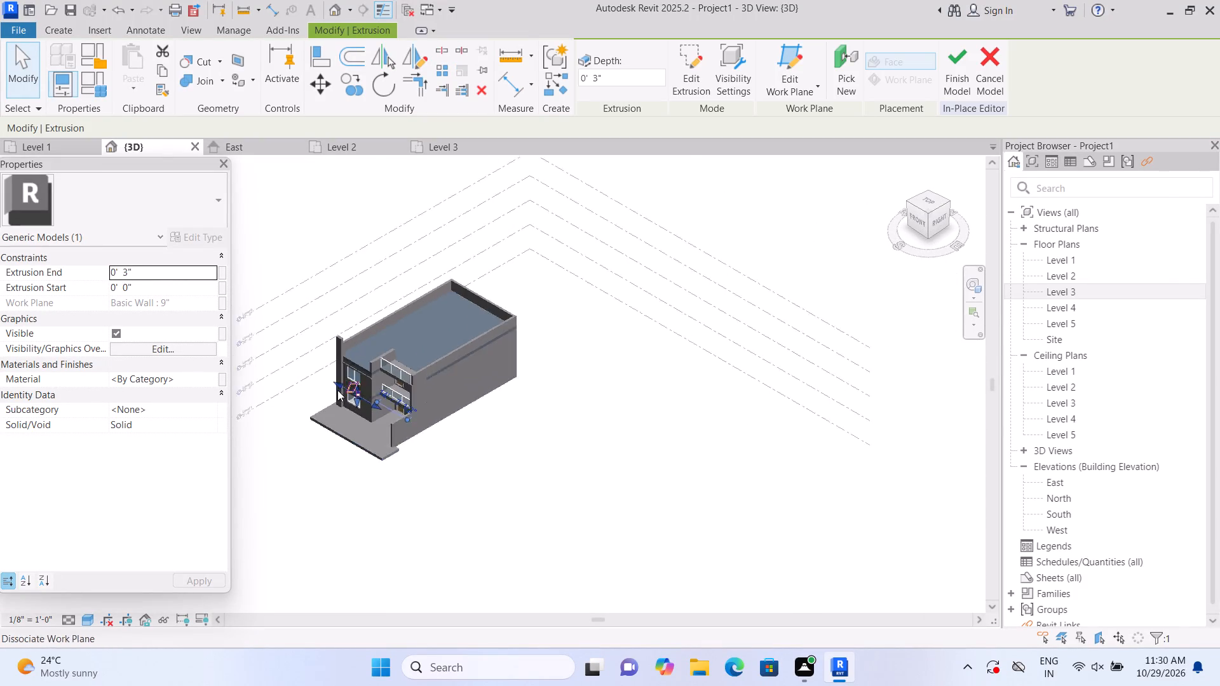
pyautogui.scroll(10, 337, 390)
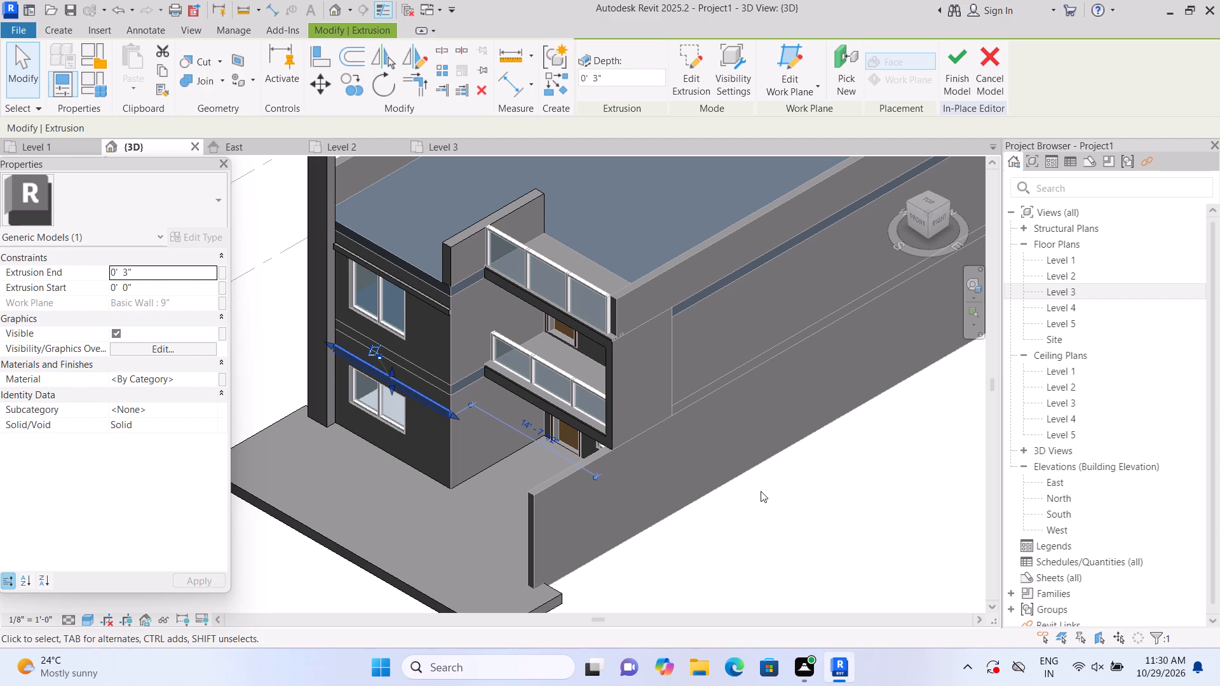
pyautogui.scroll(2, 448, 466)
pyautogui.scroll(1, 398, 397)
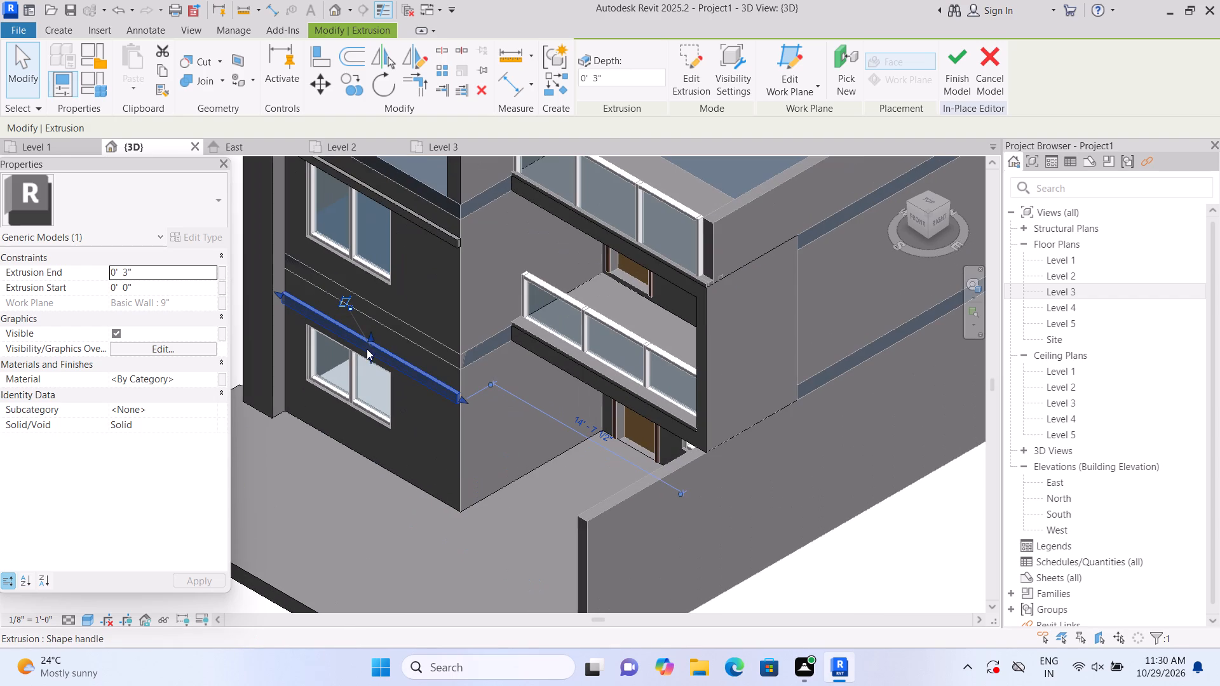
pyautogui.scroll(1, 367, 356)
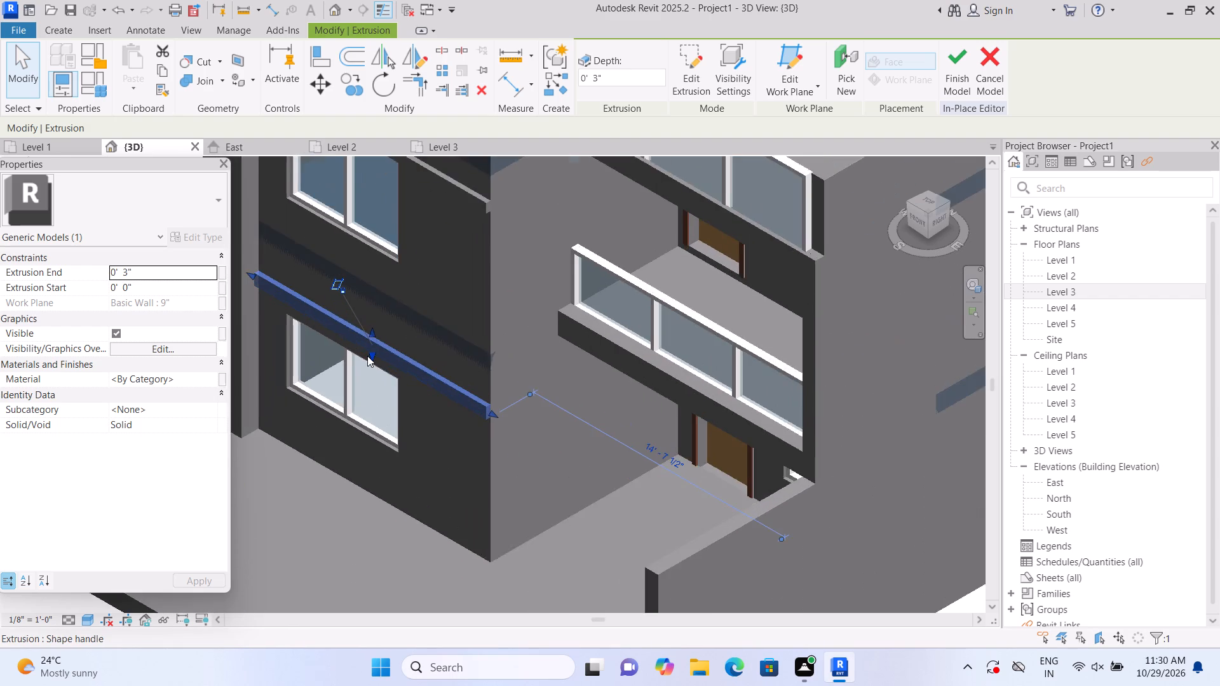
pyautogui.scroll(3, 367, 356)
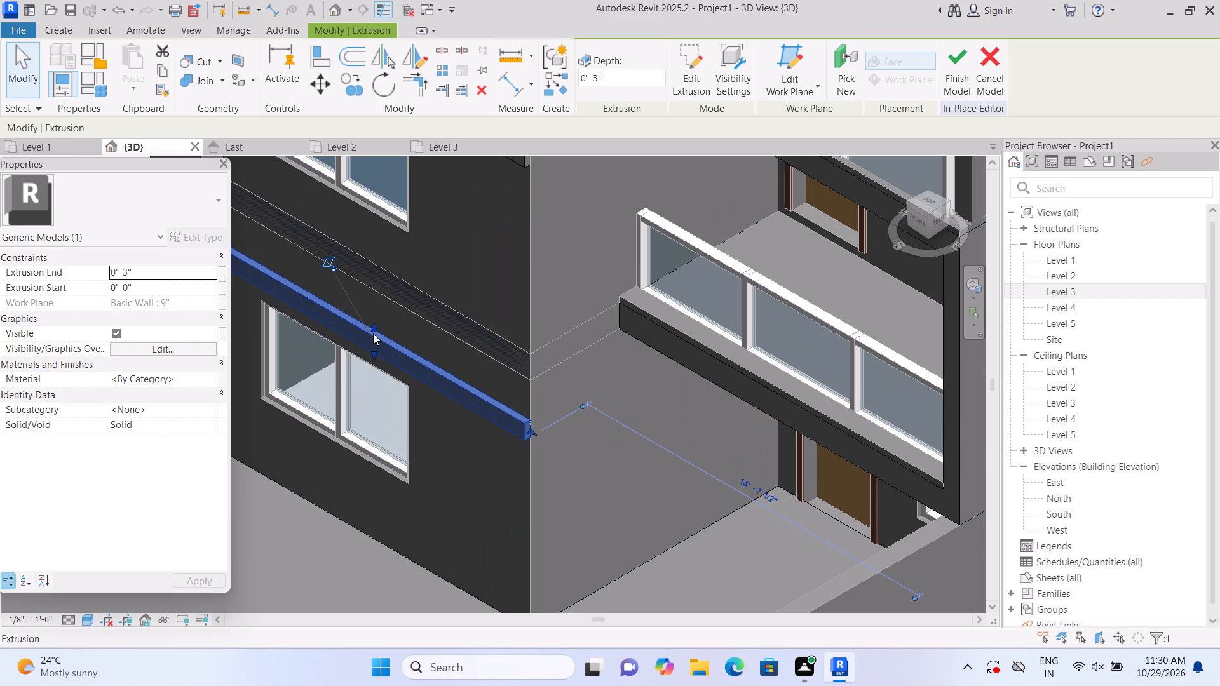
pyautogui.scroll(-2, 381, 333)
pyautogui.moveTo(437, 334); pyautogui.dragTo(442, 334, button='middle')
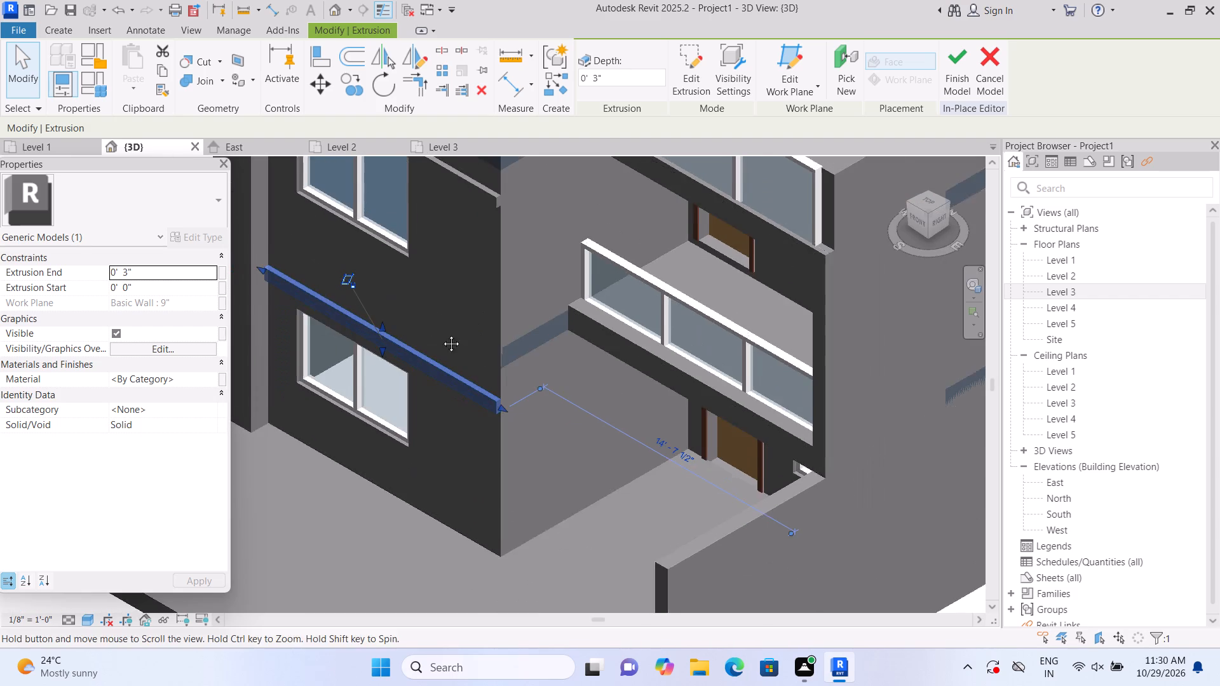
pyautogui.moveTo(442, 334); pyautogui.dragTo(473, 340, button='middle')
pyautogui.scroll(5, 421, 352)
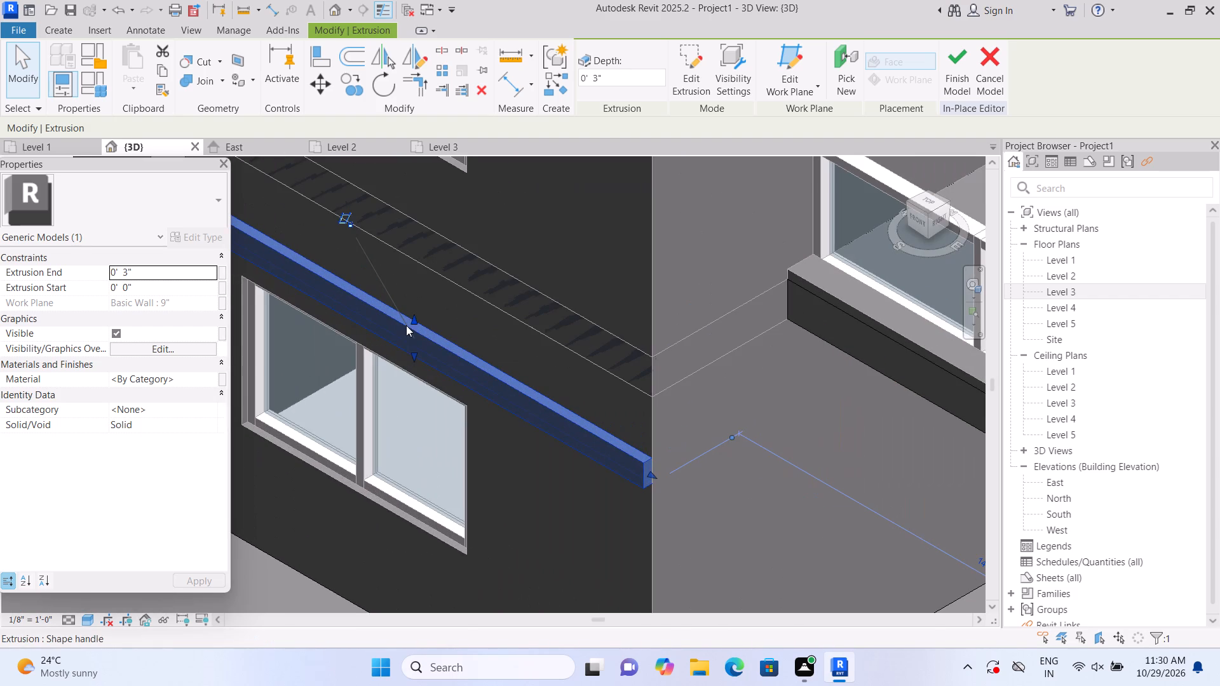
pyautogui.moveTo(412, 319); pyautogui.dragTo(411, 333)
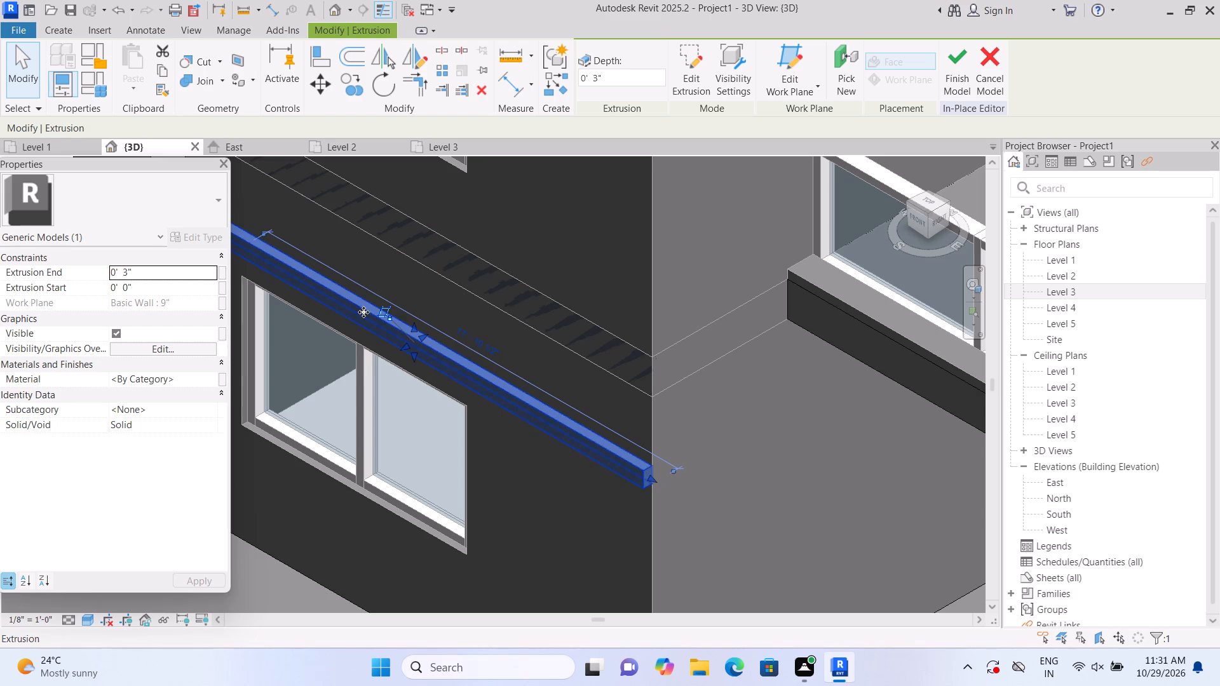
pyautogui.scroll(2, 386, 333)
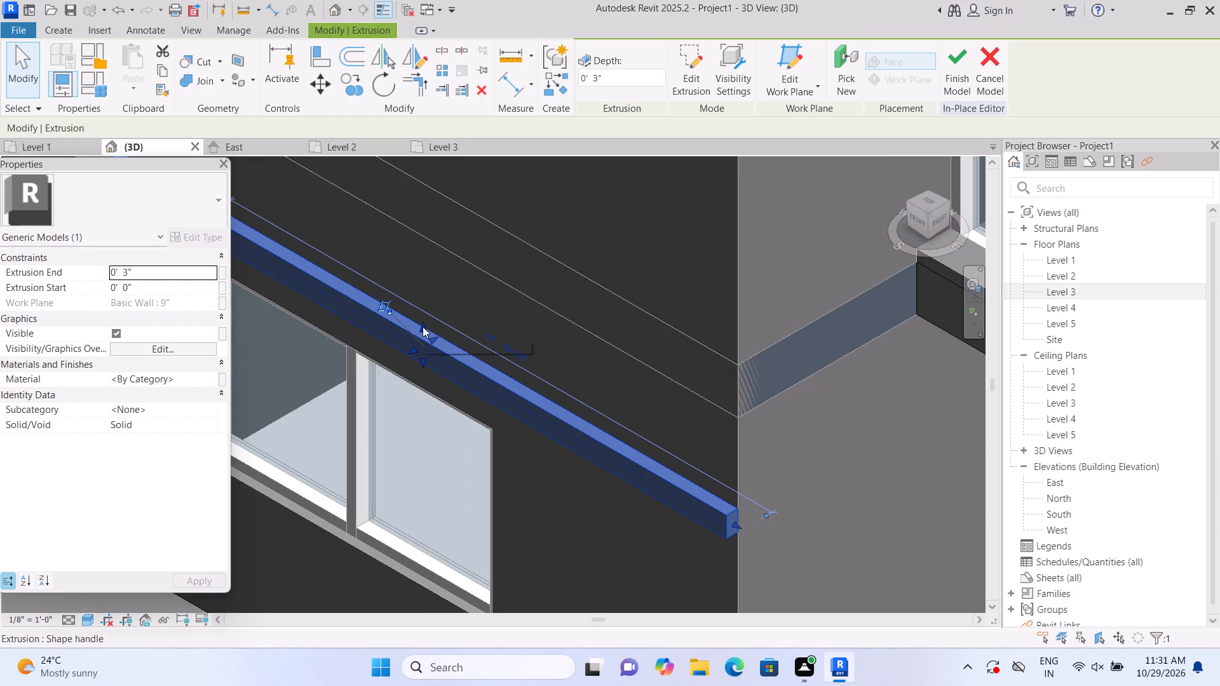
pyautogui.moveTo(423, 326); pyautogui.dragTo(421, 340)
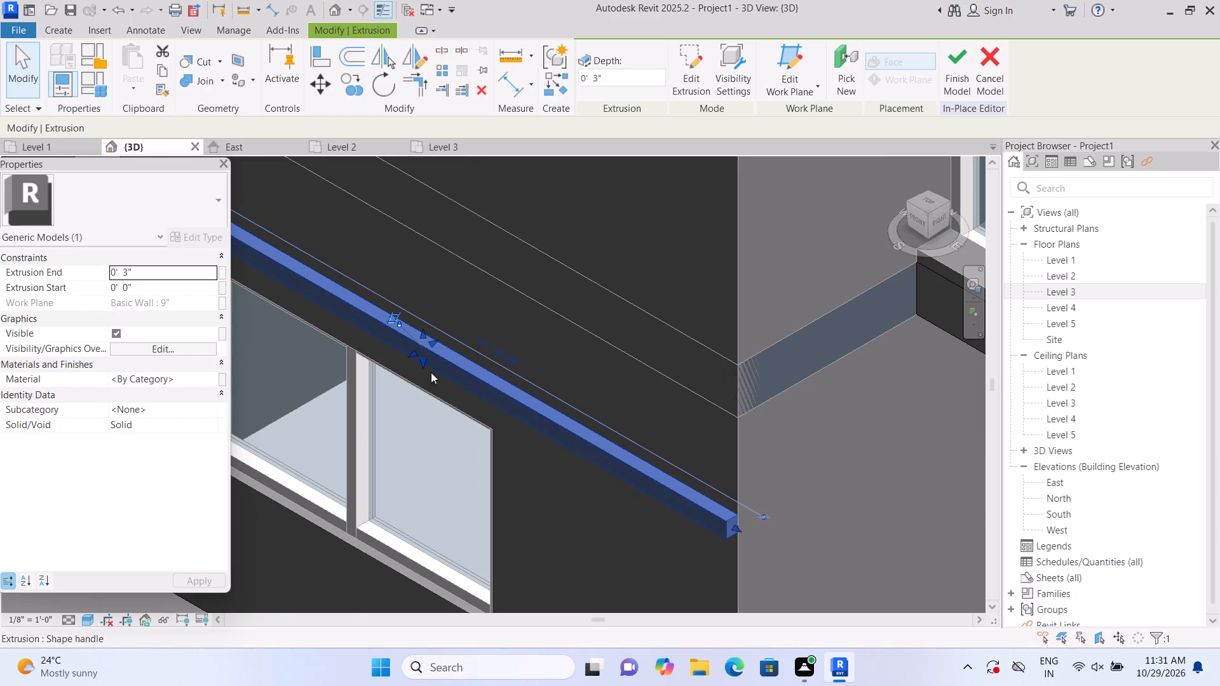
pyautogui.scroll(-2, 465, 409)
pyautogui.scroll(-1, 480, 460)
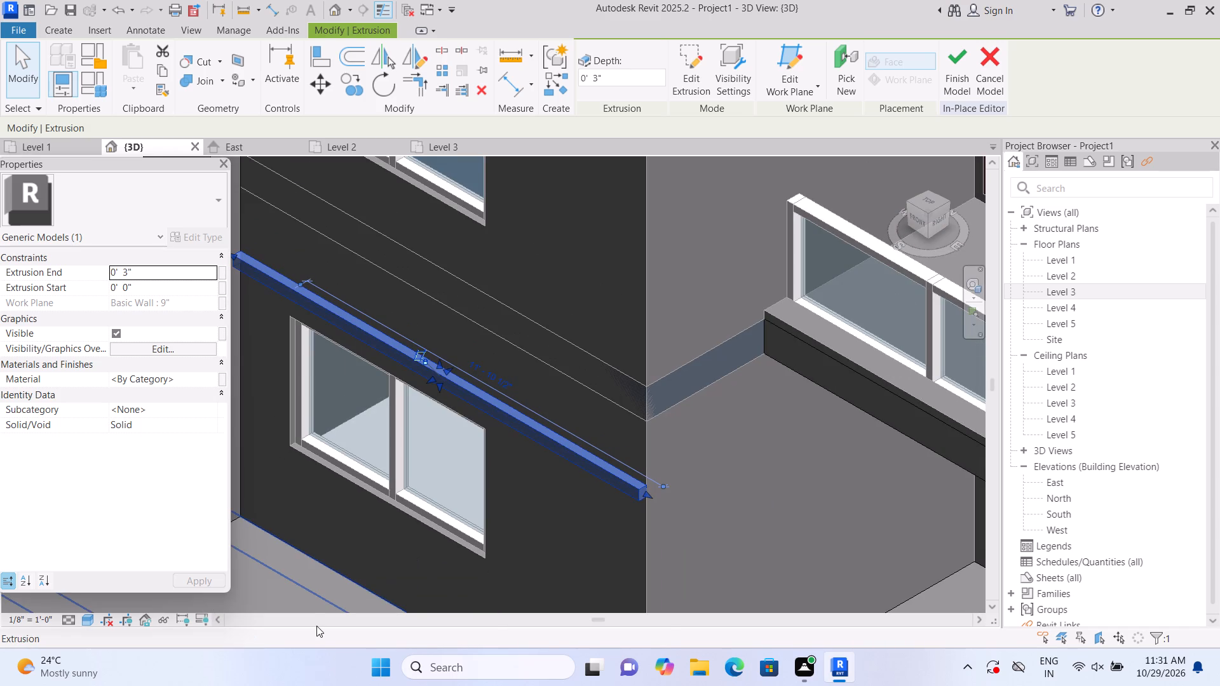
pyautogui.press('Escape')
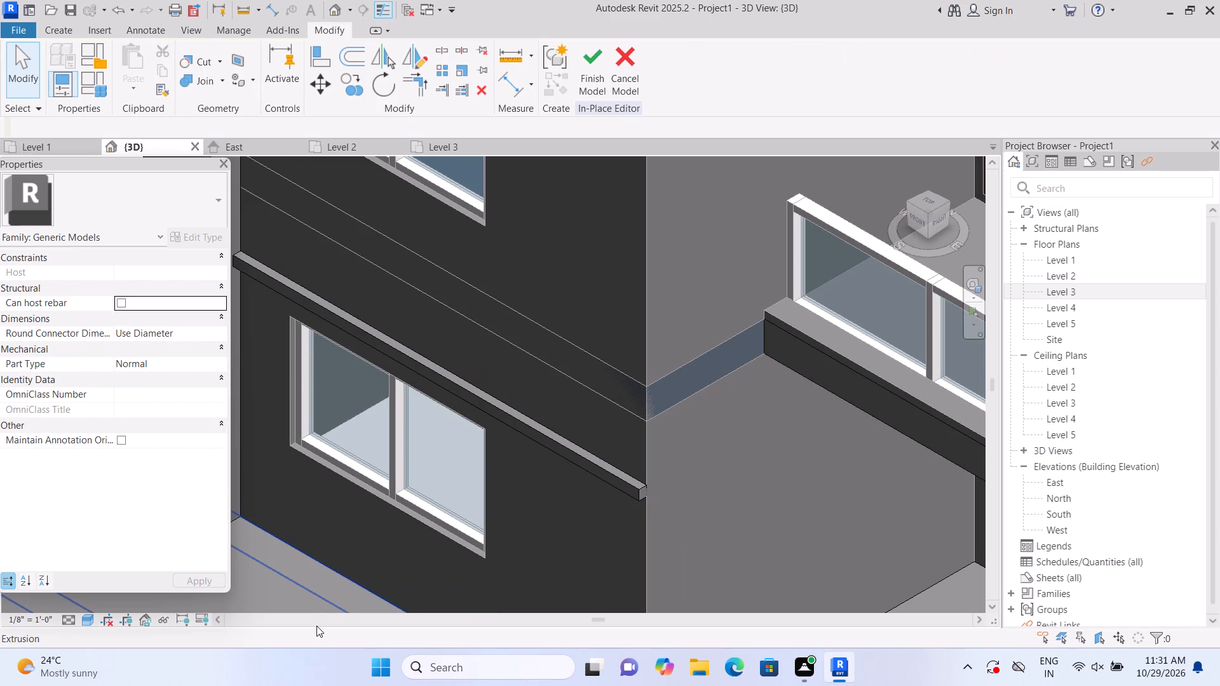
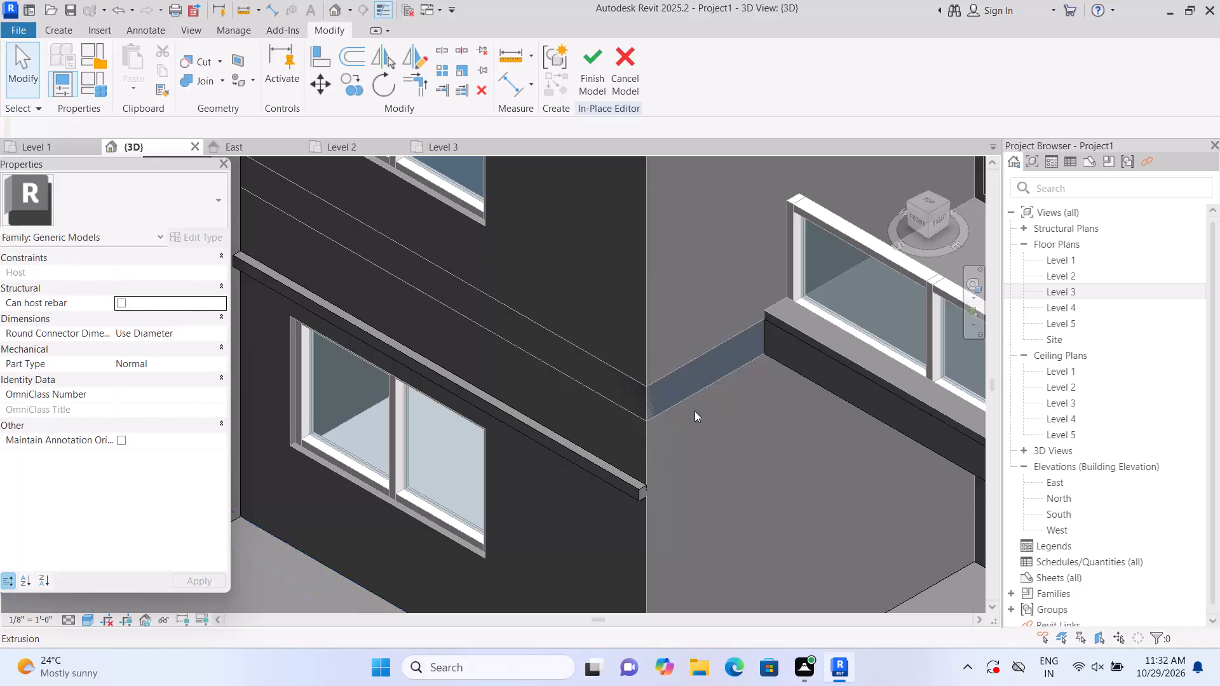
# Extend the ledge above the upper front window outward from the wall to a depth of 1' 0".
pyautogui.scroll(-4, 710, 384)
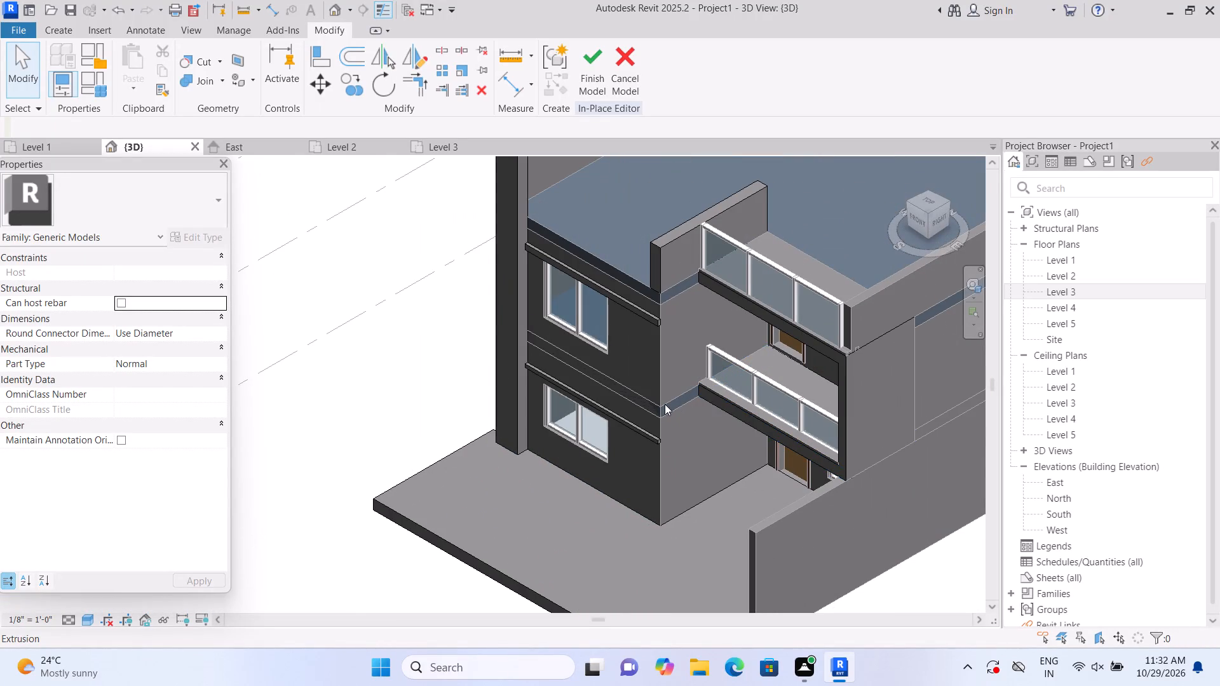
pyautogui.scroll(1, 664, 400)
pyautogui.moveTo(664, 400); pyautogui.dragTo(662, 497, button='middle')
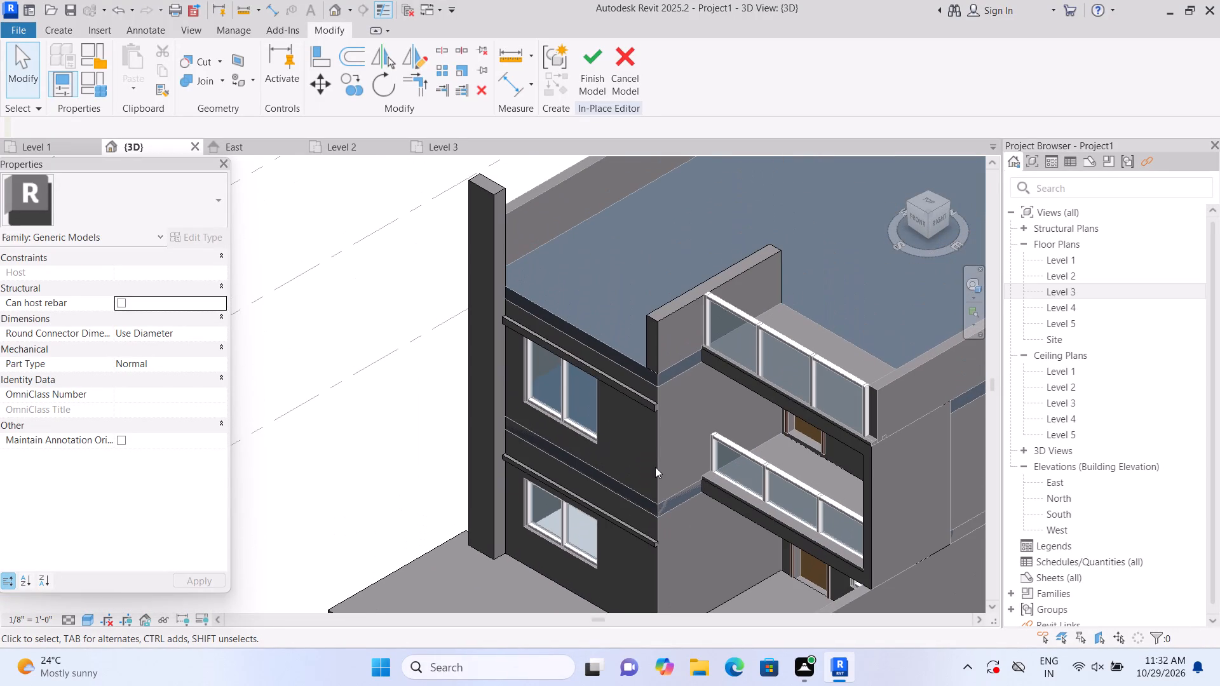
pyautogui.scroll(2, 649, 521)
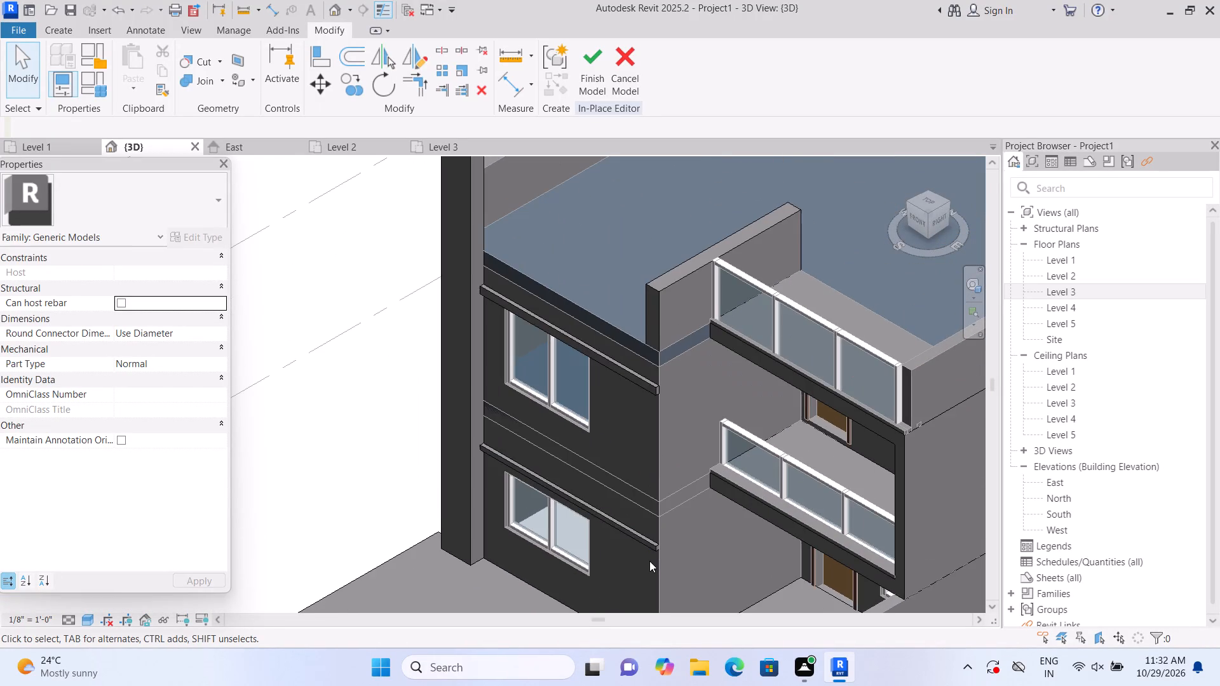
pyautogui.moveTo(649, 561); pyautogui.dragTo(638, 544, button='middle')
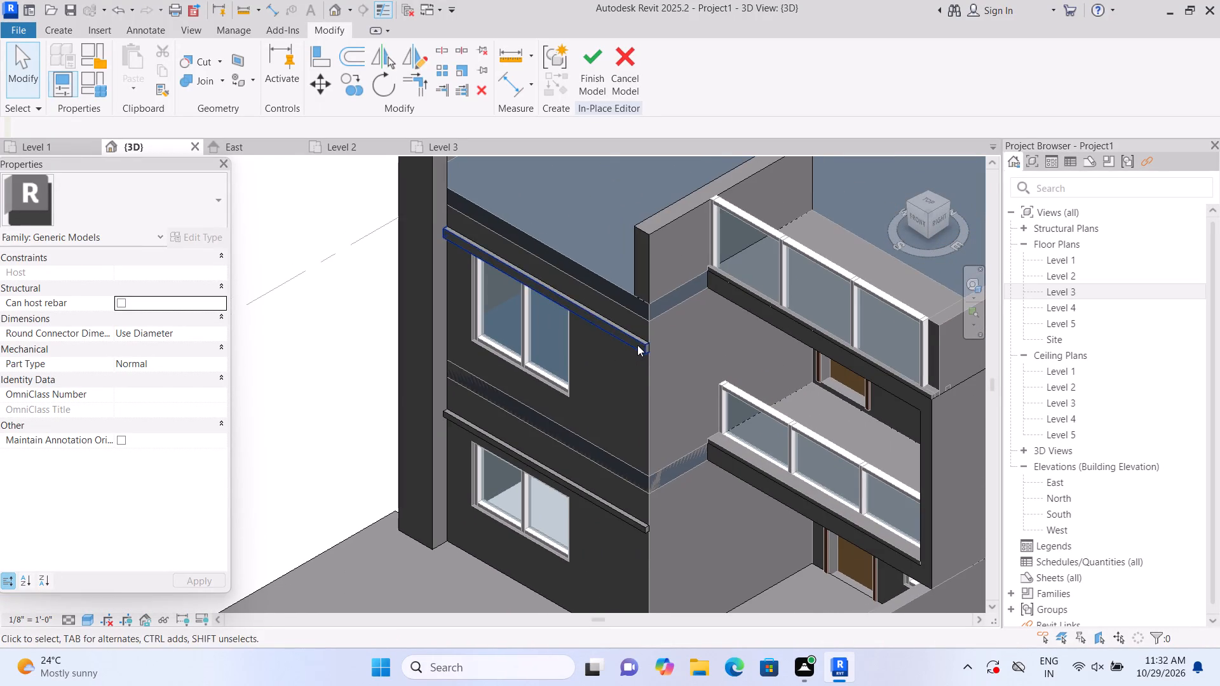
pyautogui.scroll(1, 637, 345)
pyautogui.click(637, 345)
pyautogui.scroll(1, 559, 313)
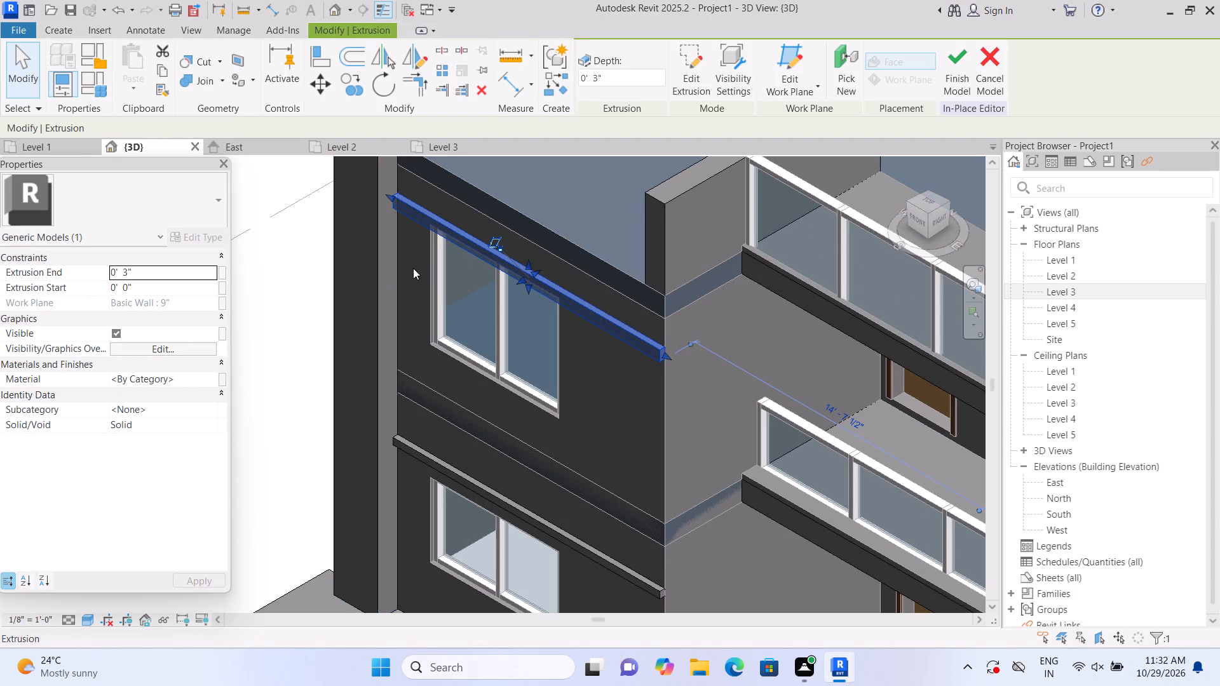
pyautogui.moveTo(521, 281); pyautogui.dragTo(512, 284)
pyautogui.click(512, 284)
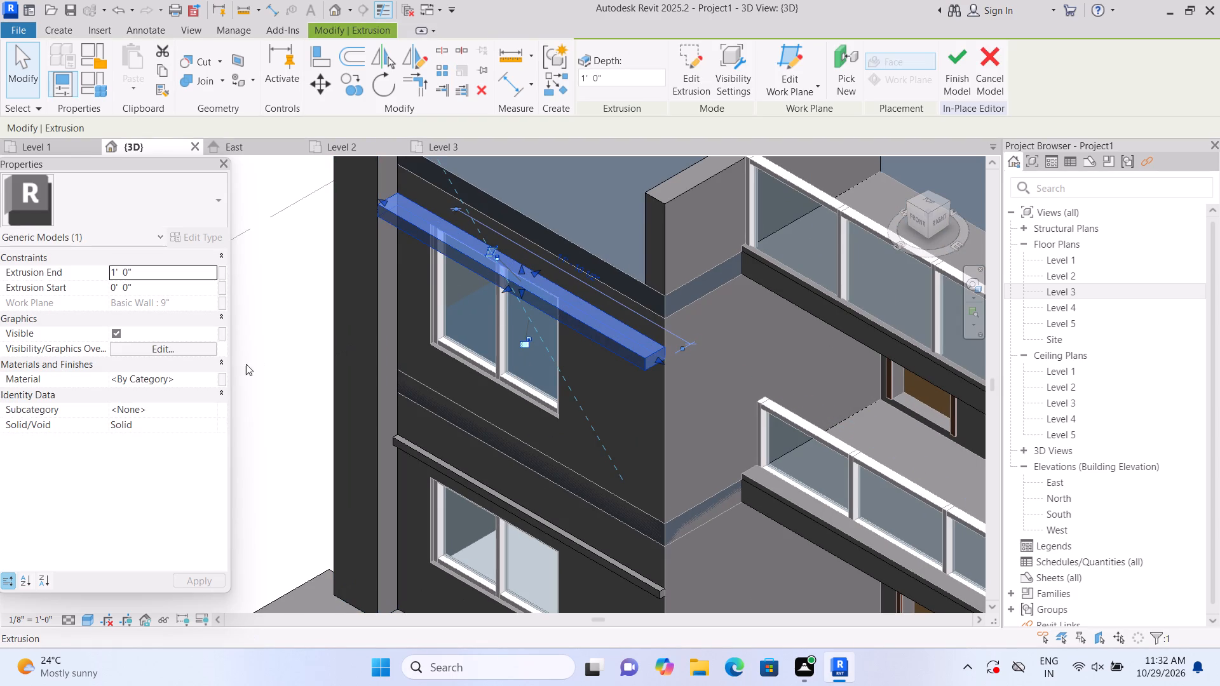
pyautogui.click(259, 361)
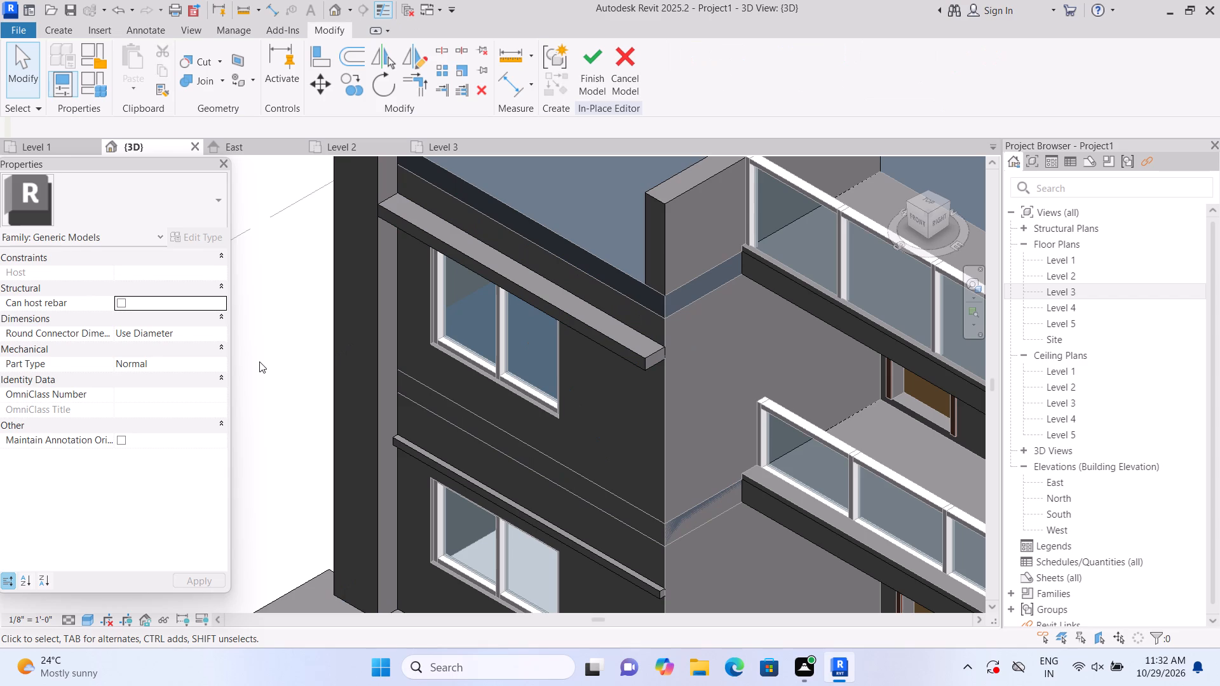
# On the side wall's face, extrude 3" a rectangle about 6'-5" long, running from the upper ledge's outer corner toward the balcony at matching thickness.
pyautogui.scroll(-1, 259, 361)
pyautogui.scroll(-1, 318, 377)
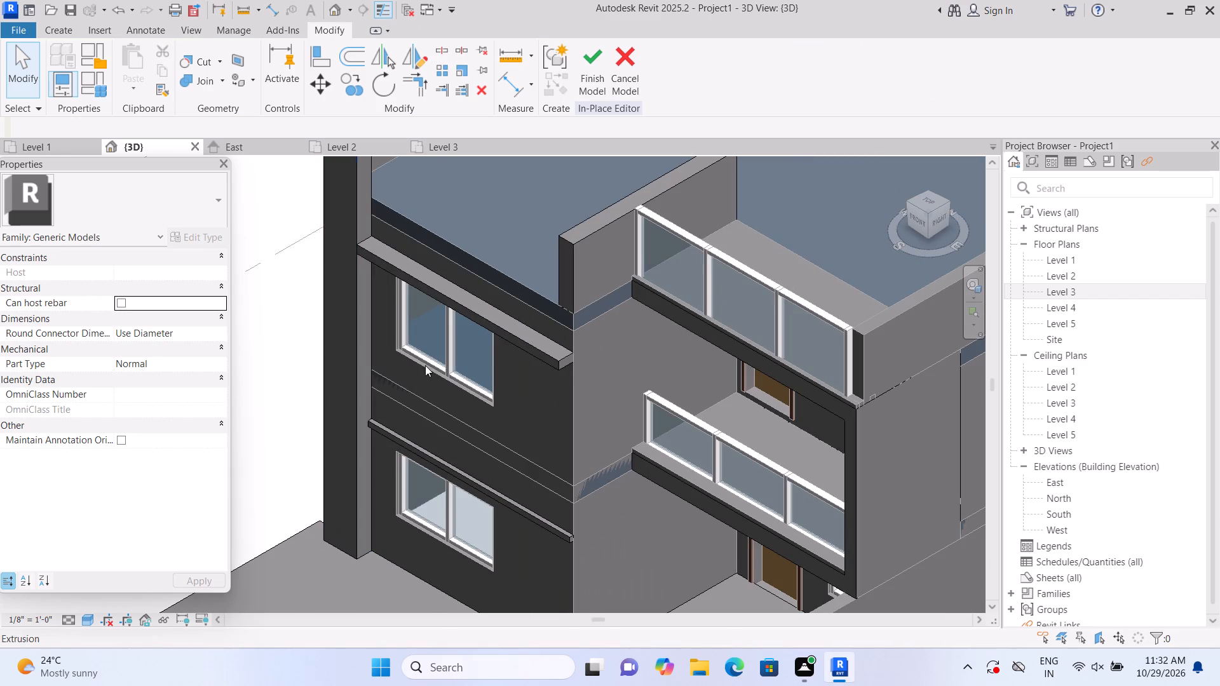
pyautogui.moveTo(595, 368); pyautogui.dragTo(489, 457, button='middle')
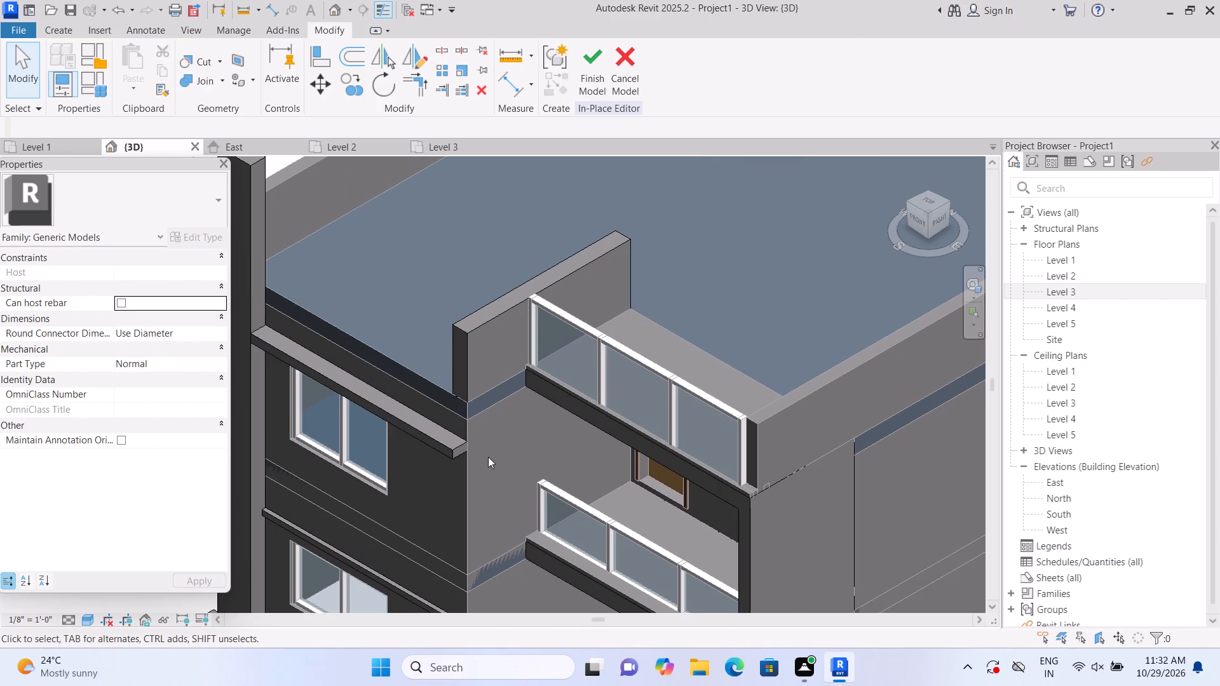
pyautogui.click(65, 34)
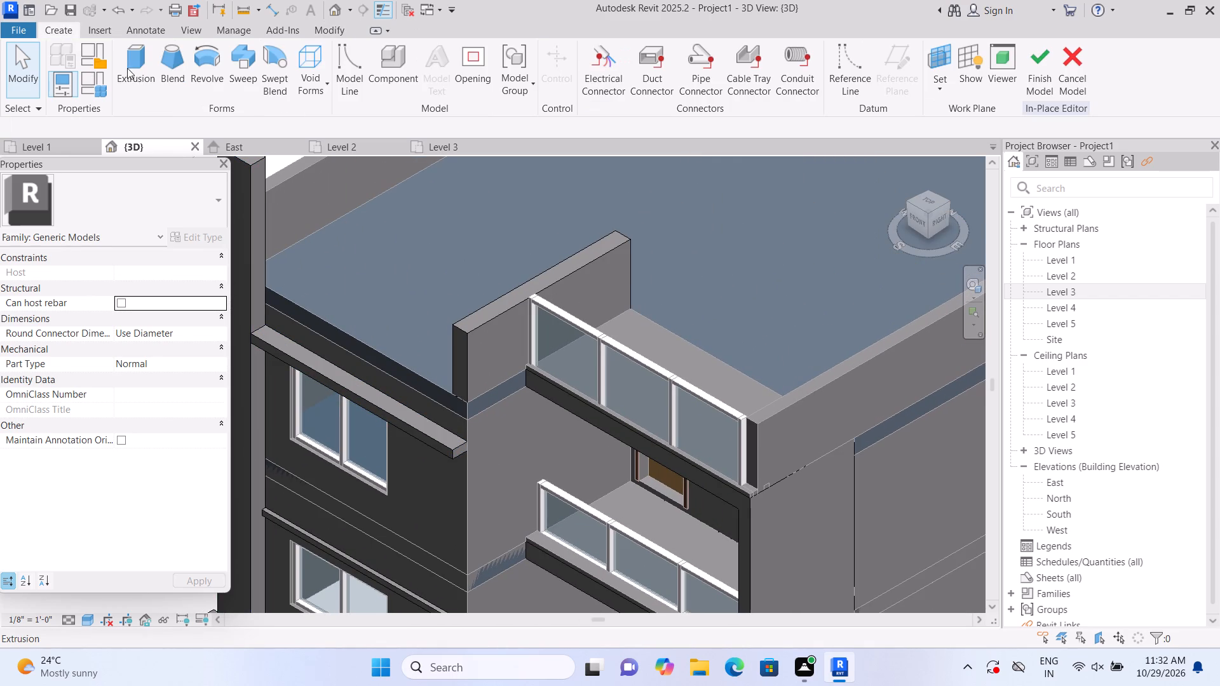
pyautogui.click(142, 78)
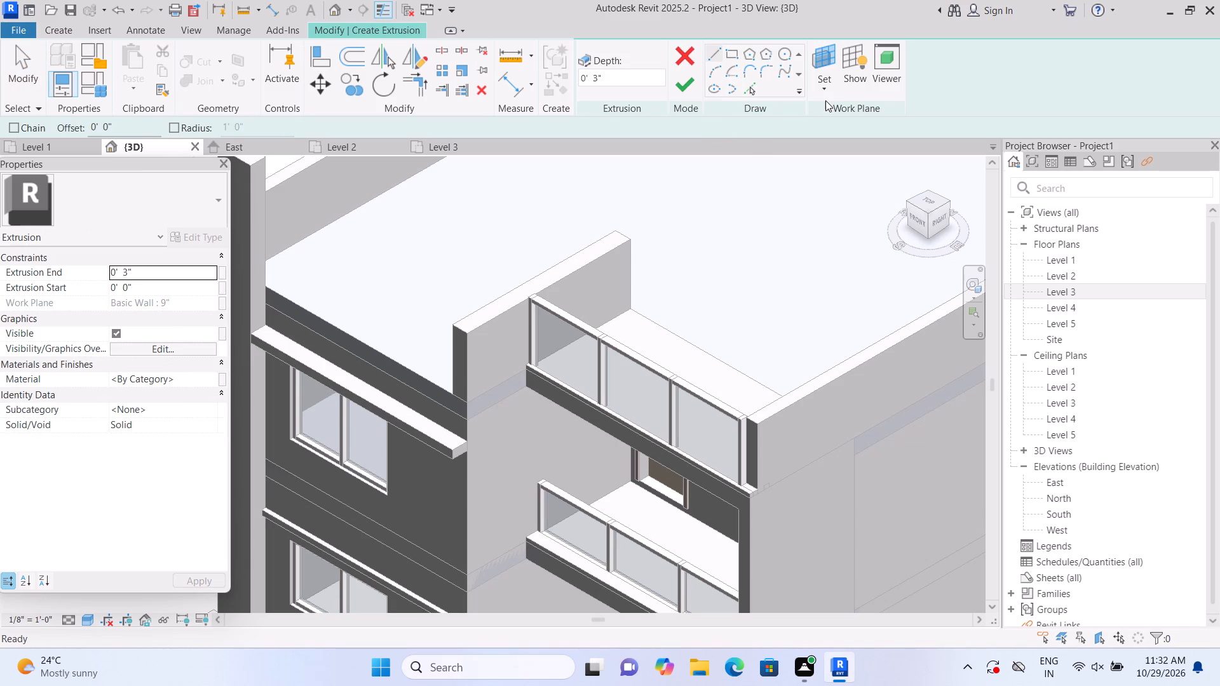
pyautogui.click(827, 85)
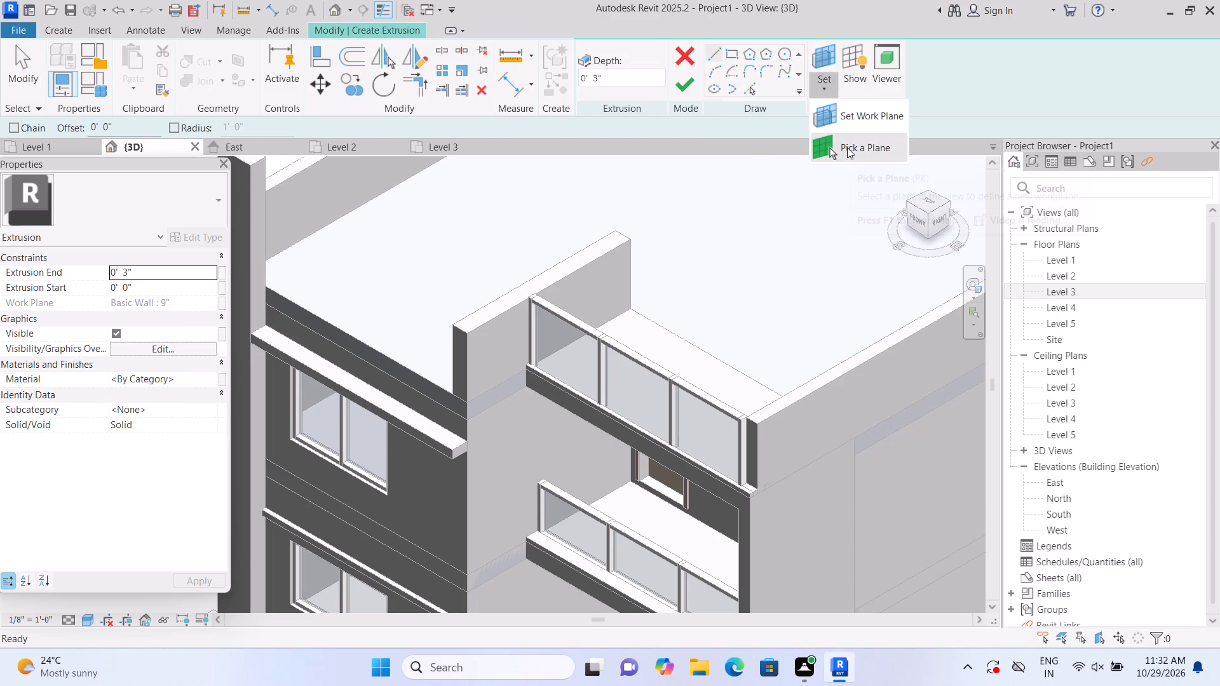
pyautogui.click(847, 147)
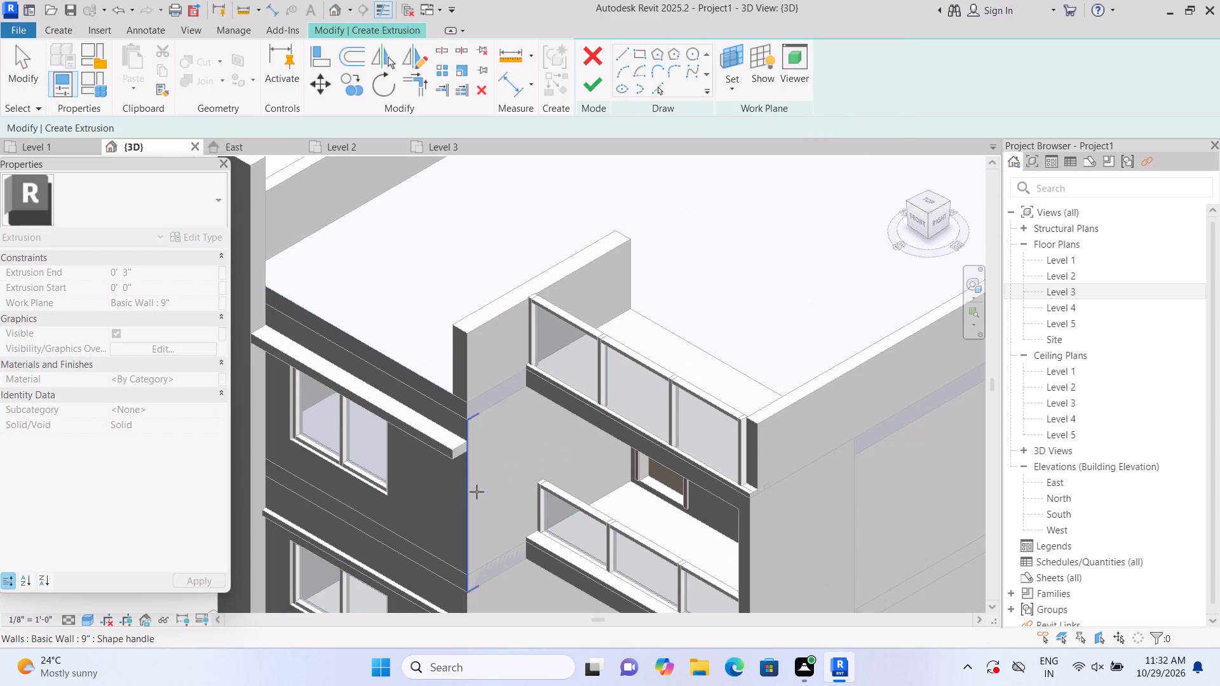
pyautogui.click(475, 462)
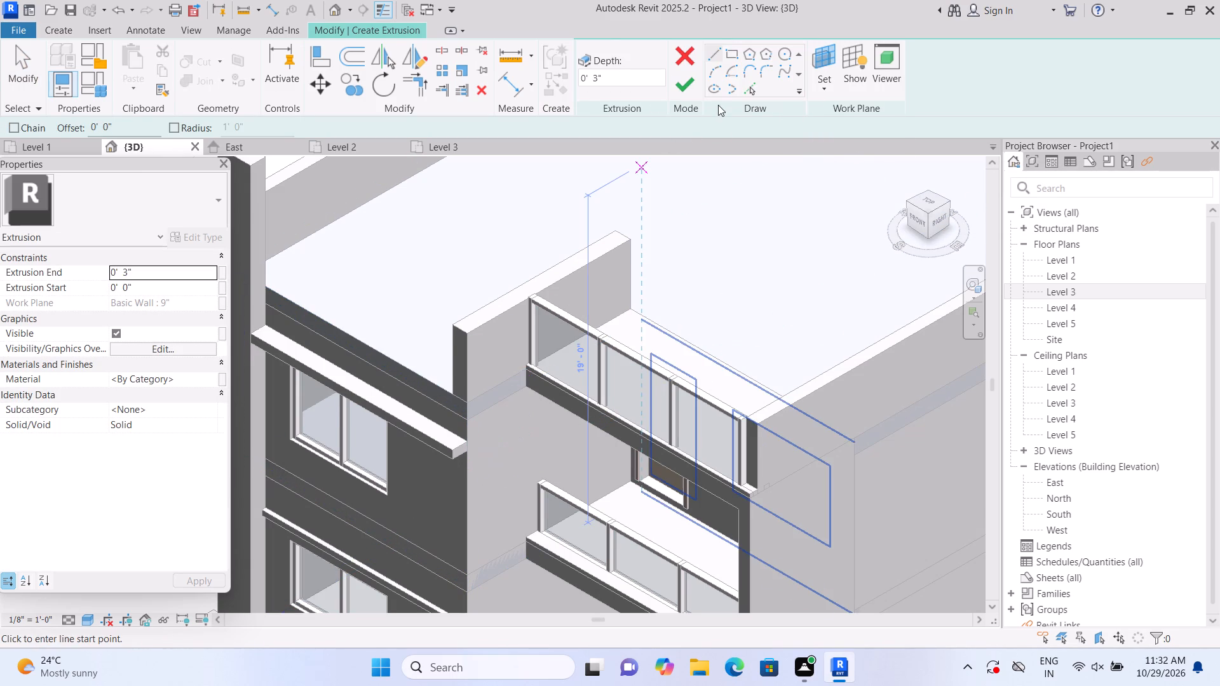
pyautogui.click(724, 46)
pyautogui.scroll(4, 487, 467)
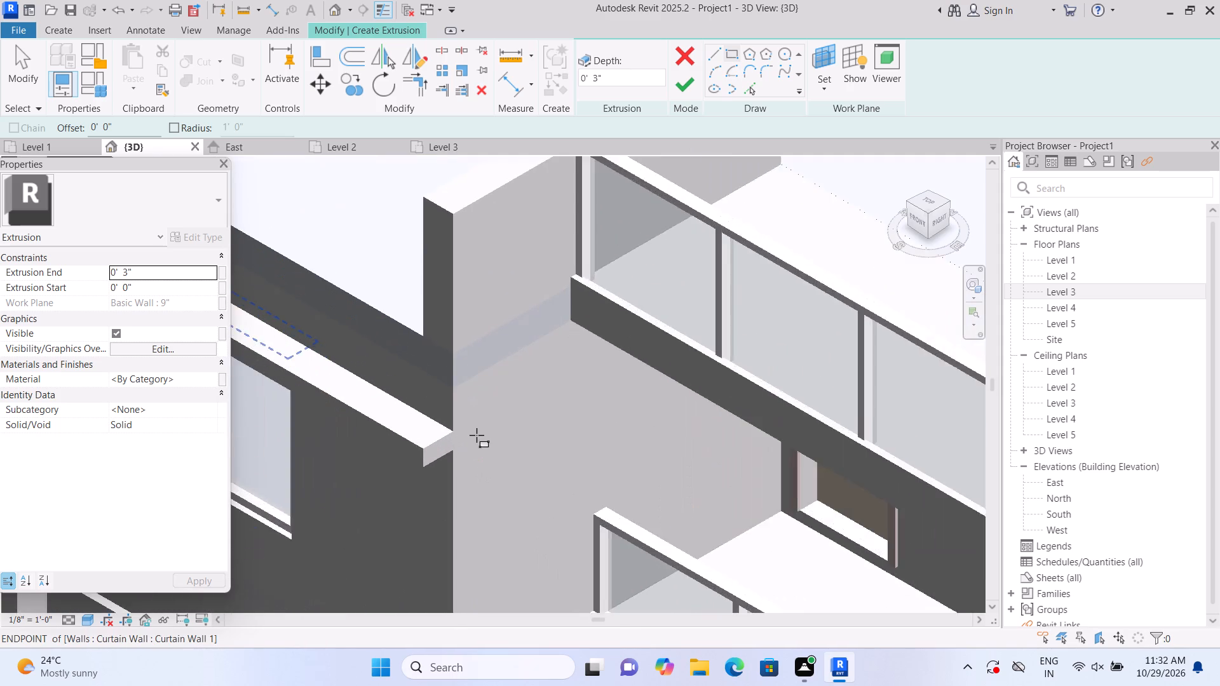
pyautogui.scroll(3, 477, 435)
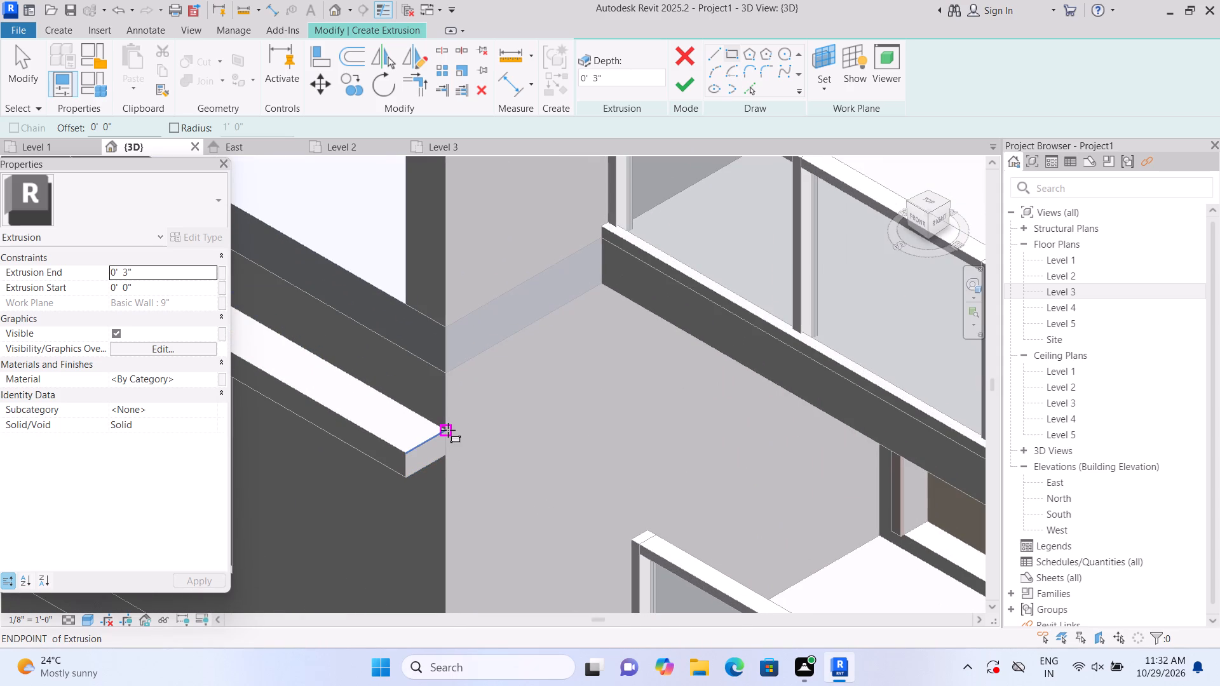
pyautogui.click(448, 430)
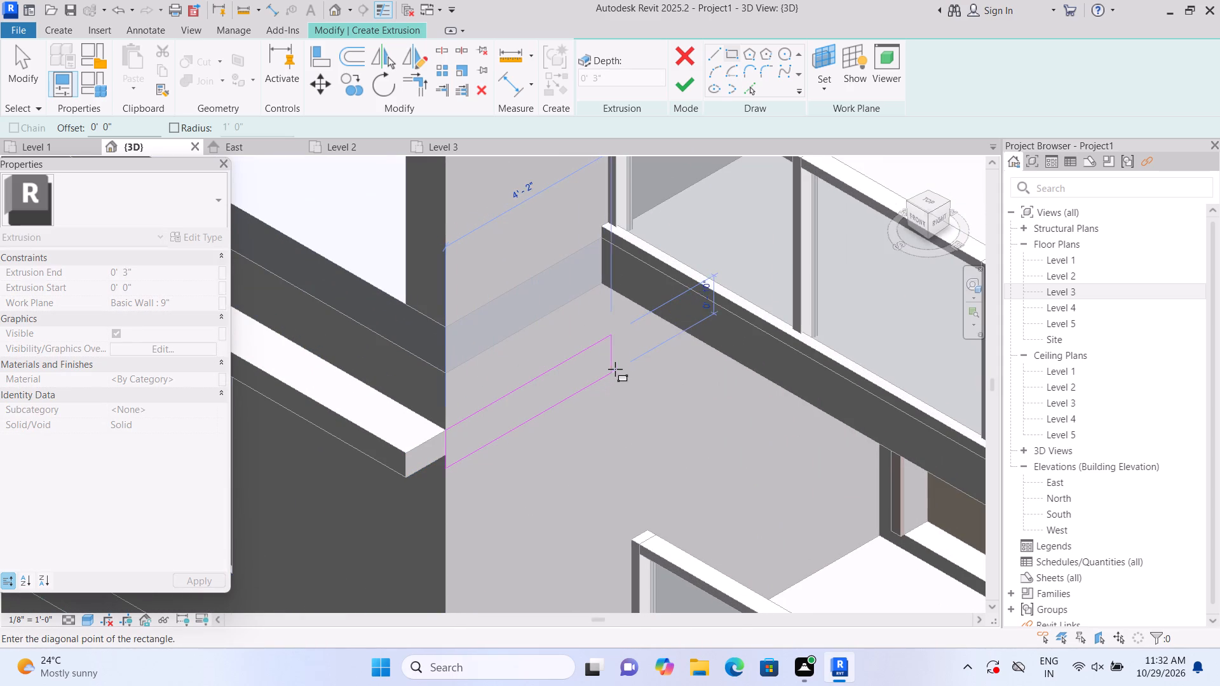
pyautogui.press('Escape')
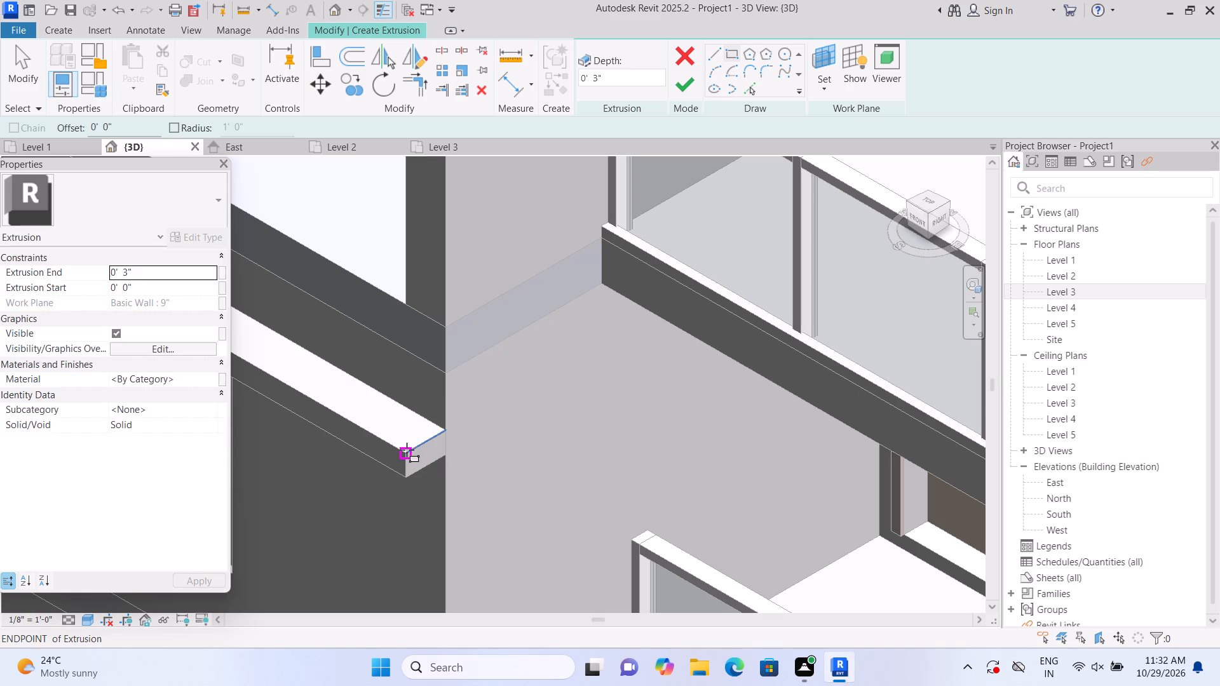
pyautogui.click(407, 450)
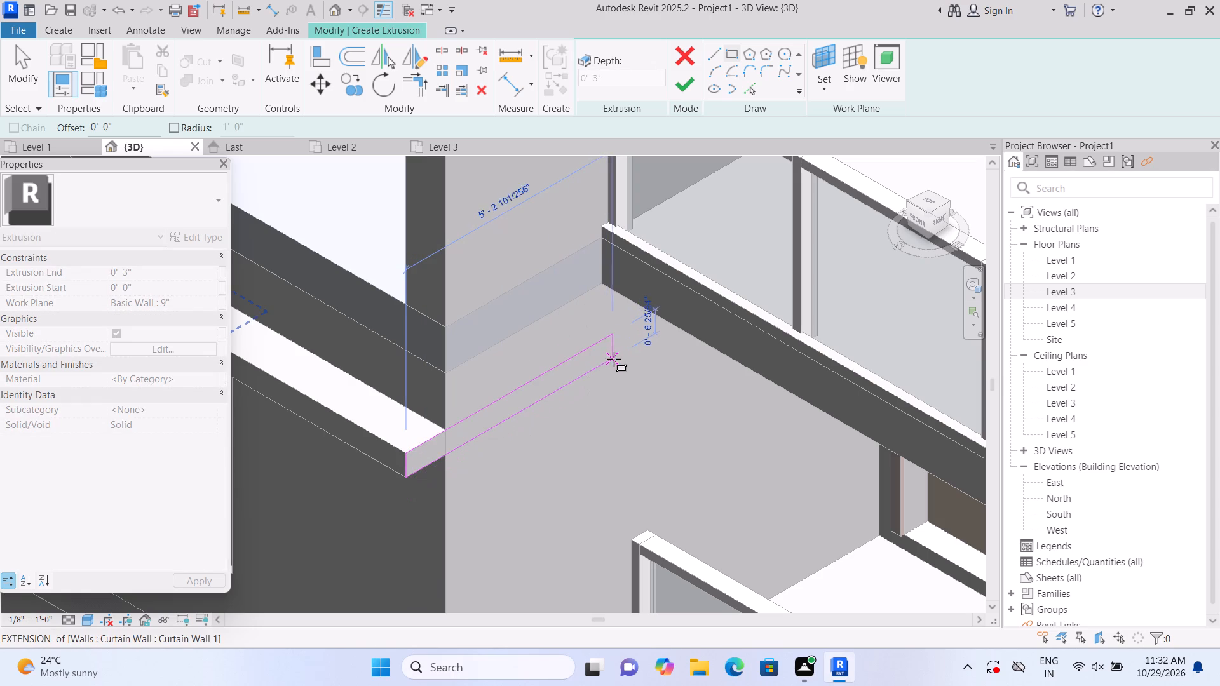
pyautogui.click(662, 329)
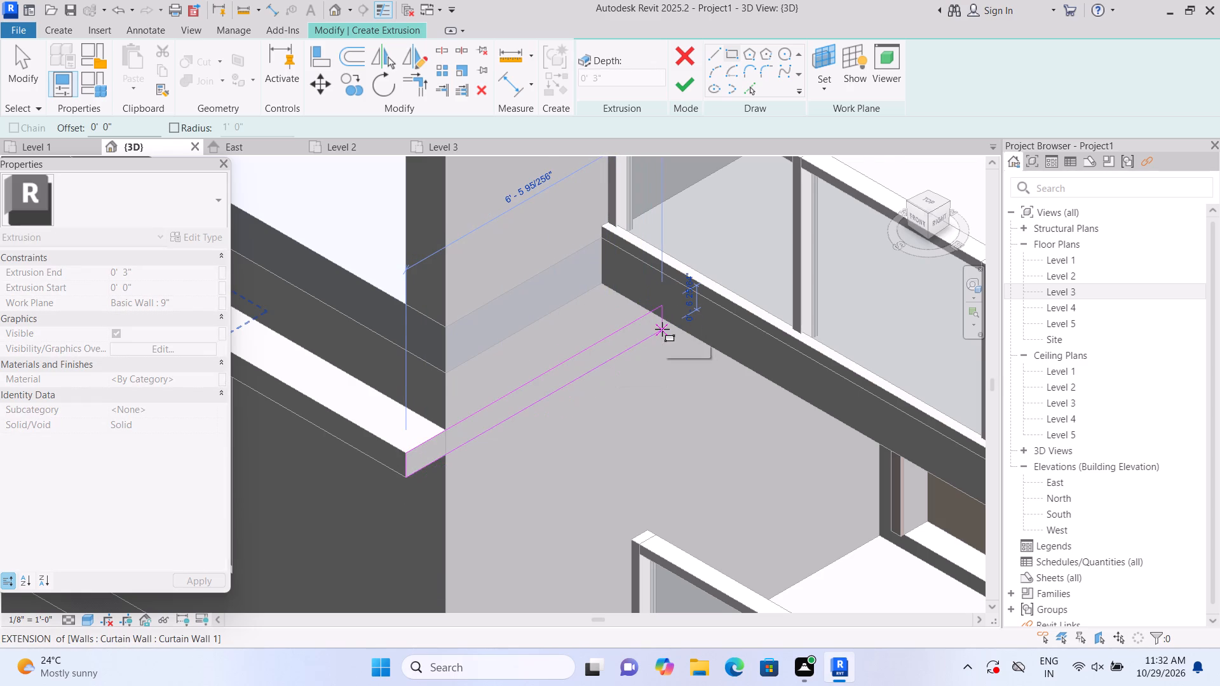
pyautogui.click(683, 83)
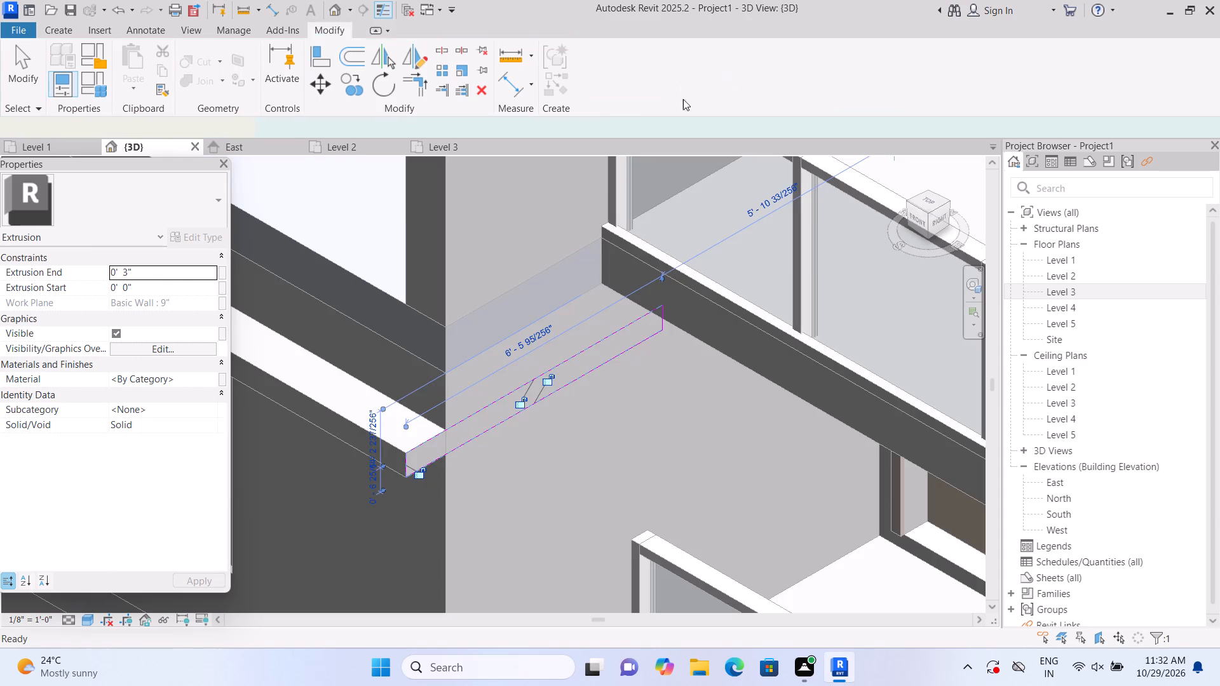
# Pull the outer face of the new side-wall ledge outward to a depth of 7 1/2".
pyautogui.scroll(-2, 675, 410)
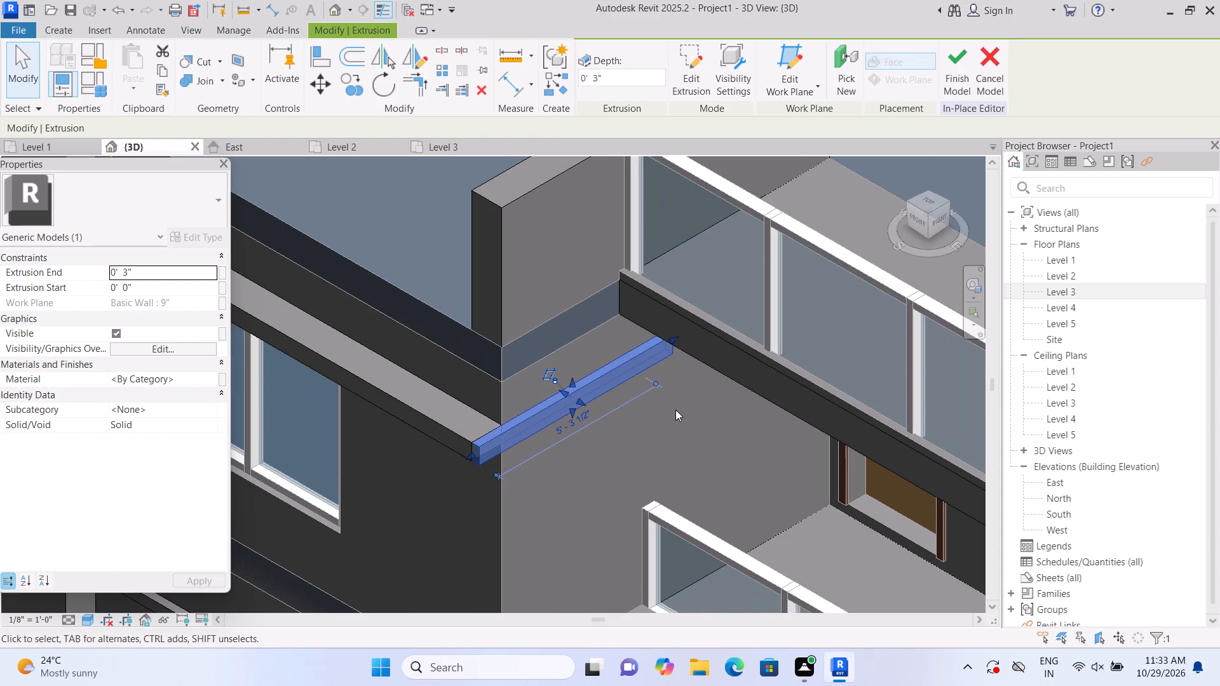
pyautogui.scroll(-2, 675, 410)
pyautogui.scroll(7, 625, 442)
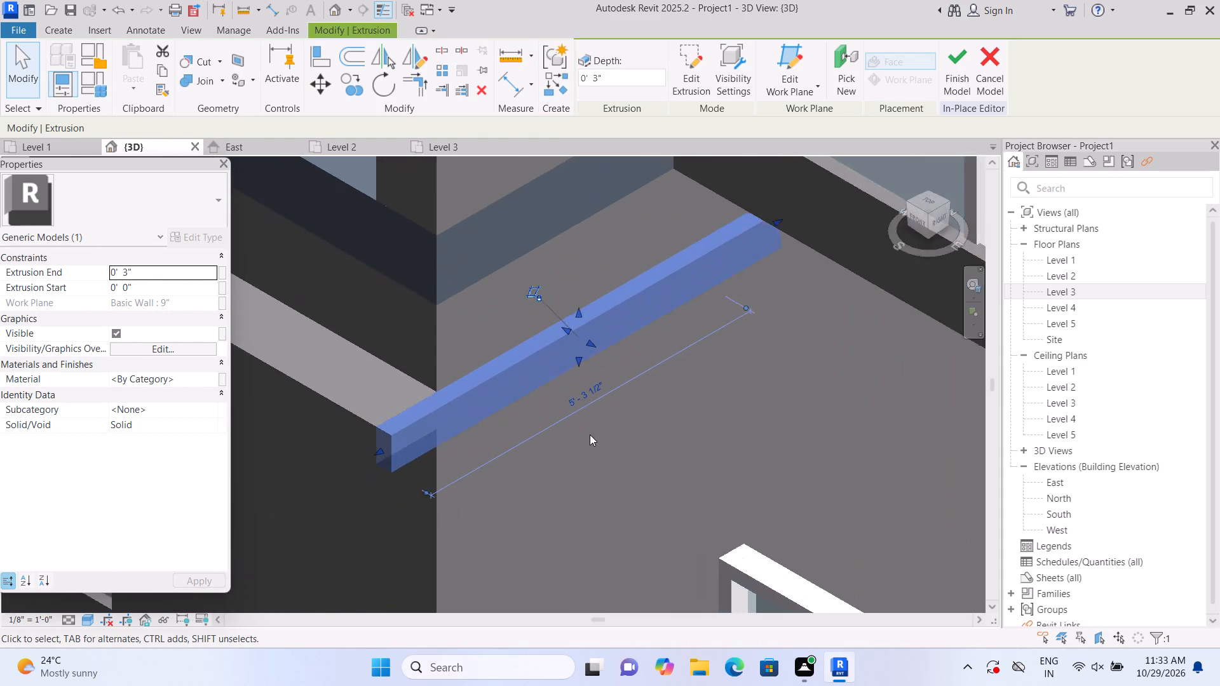
pyautogui.scroll(4, 590, 434)
pyautogui.scroll(-1, 548, 399)
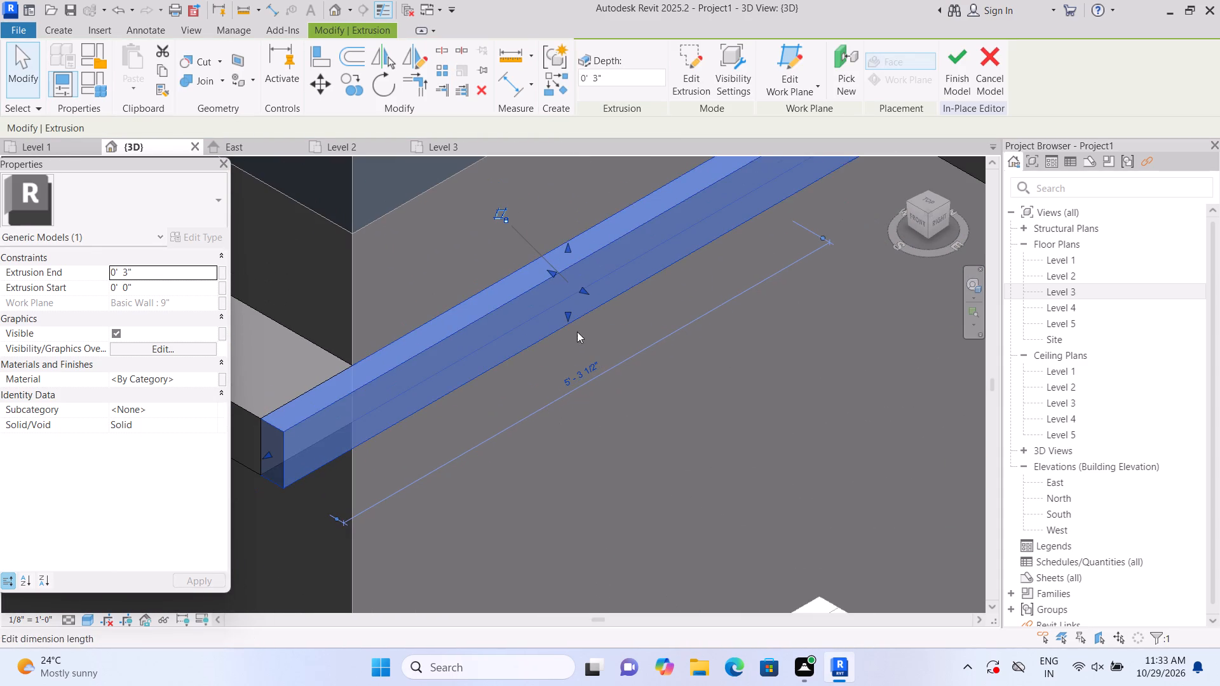
pyautogui.click(567, 316)
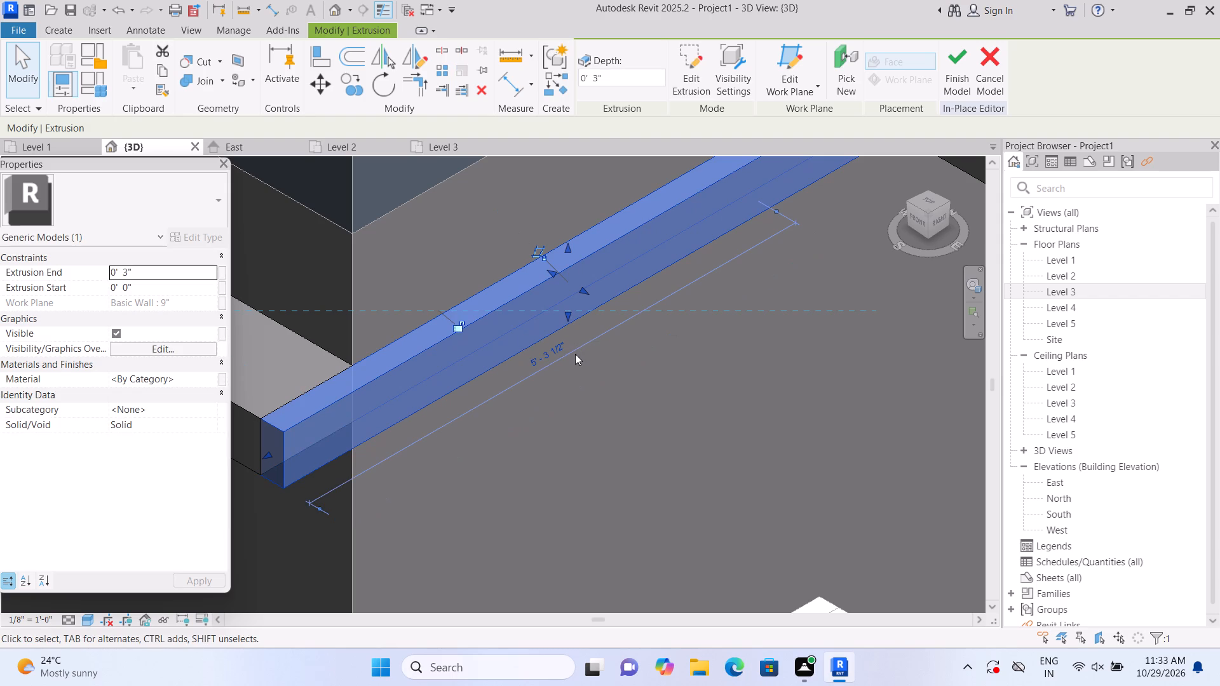
pyautogui.scroll(-9, 581, 363)
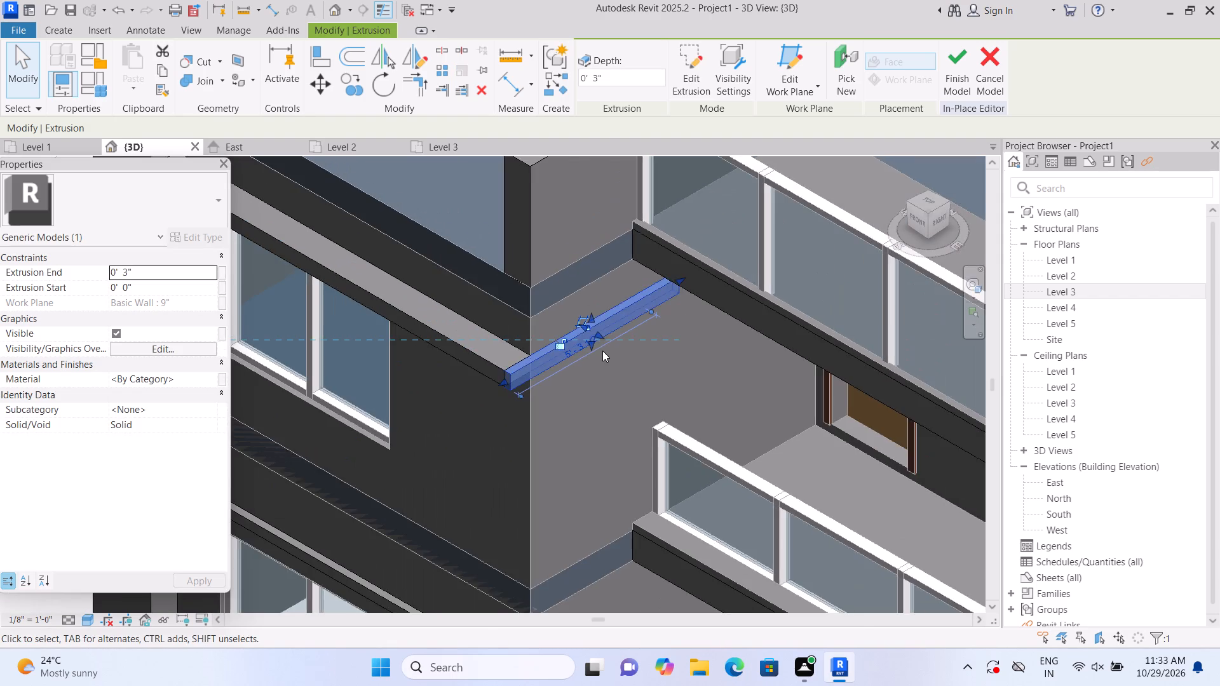
pyautogui.scroll(-1, 602, 351)
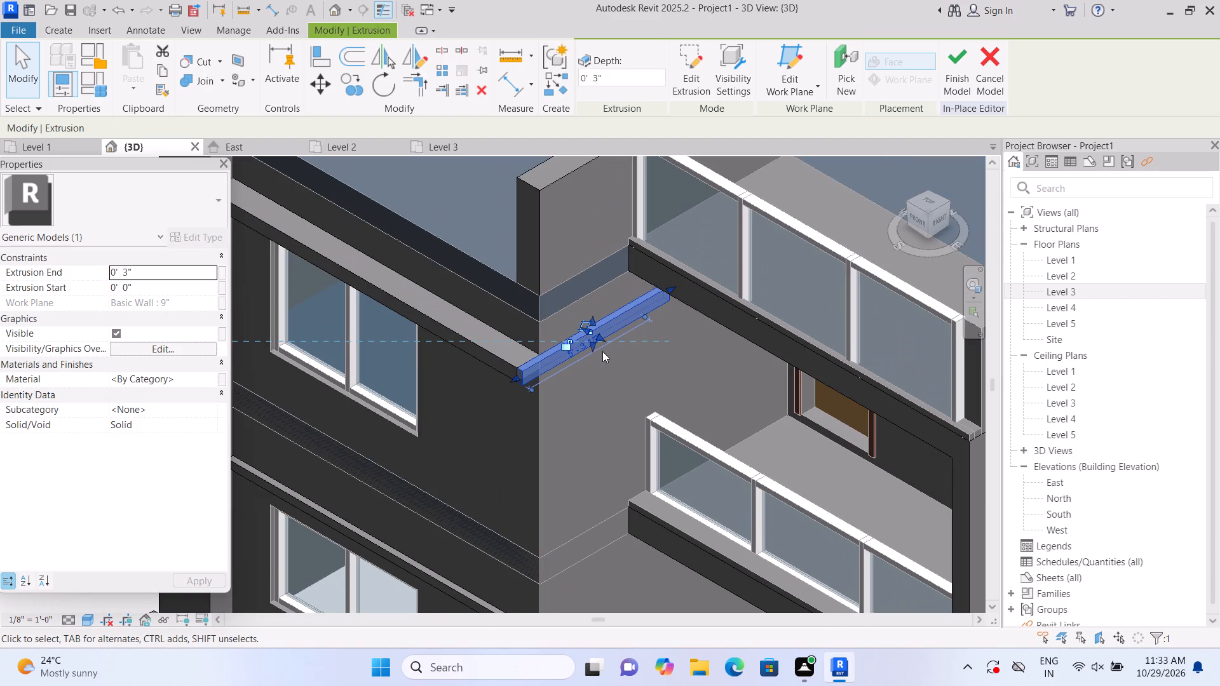
pyautogui.scroll(1, 601, 358)
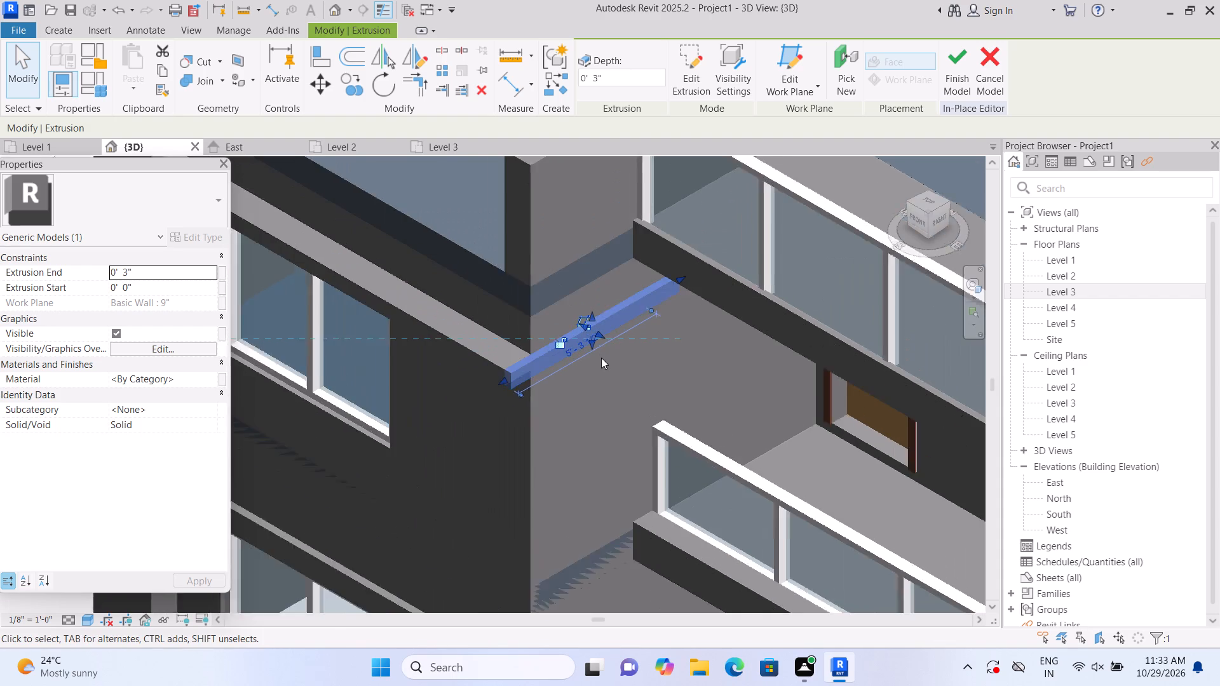
pyautogui.scroll(3, 601, 358)
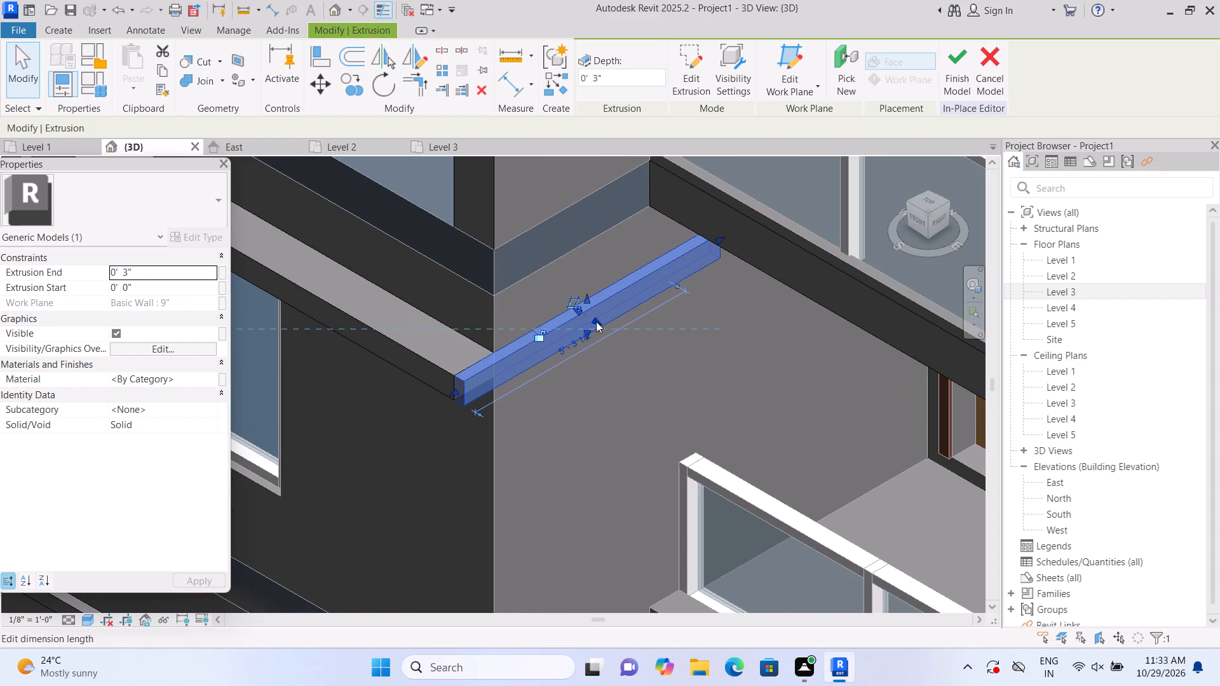
pyautogui.moveTo(596, 321); pyautogui.dragTo(612, 330)
pyautogui.scroll(-3, 613, 373)
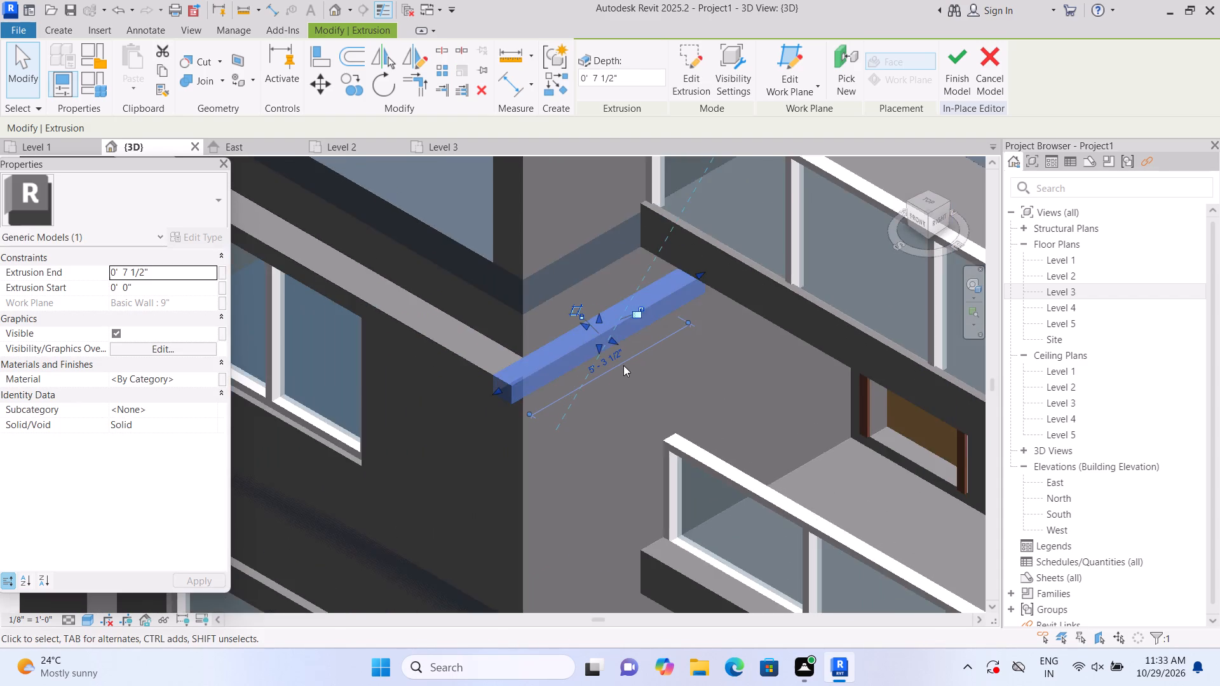
pyautogui.scroll(-9, 623, 365)
pyautogui.click(388, 435)
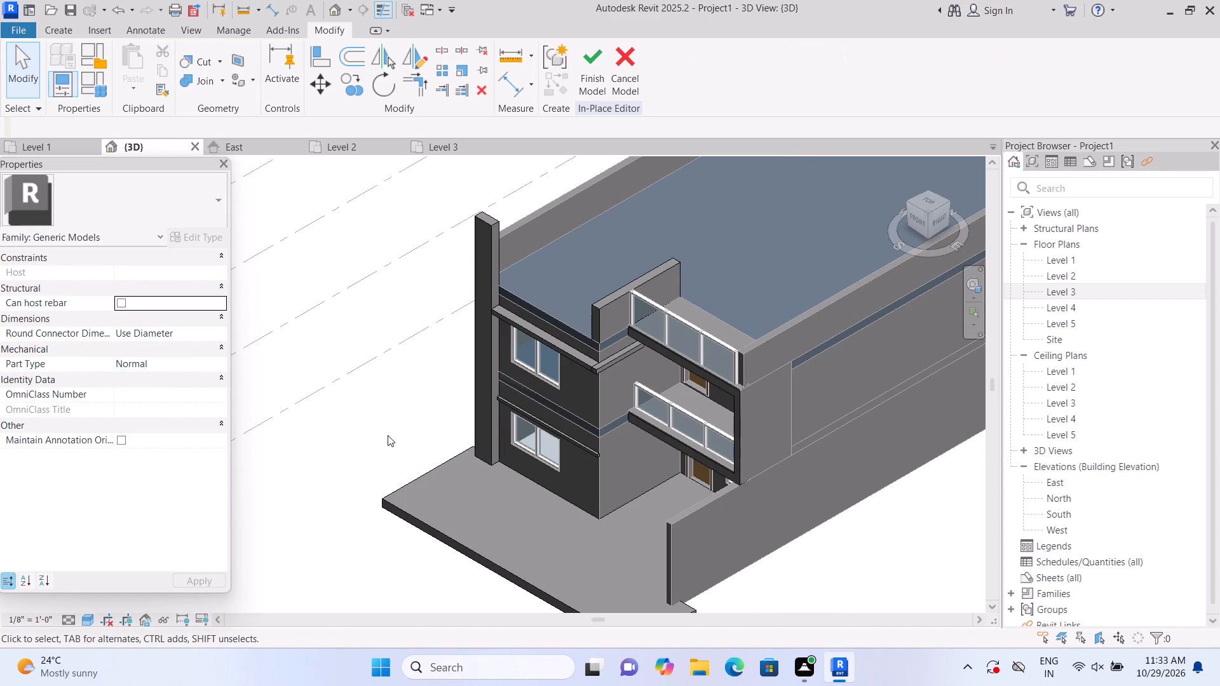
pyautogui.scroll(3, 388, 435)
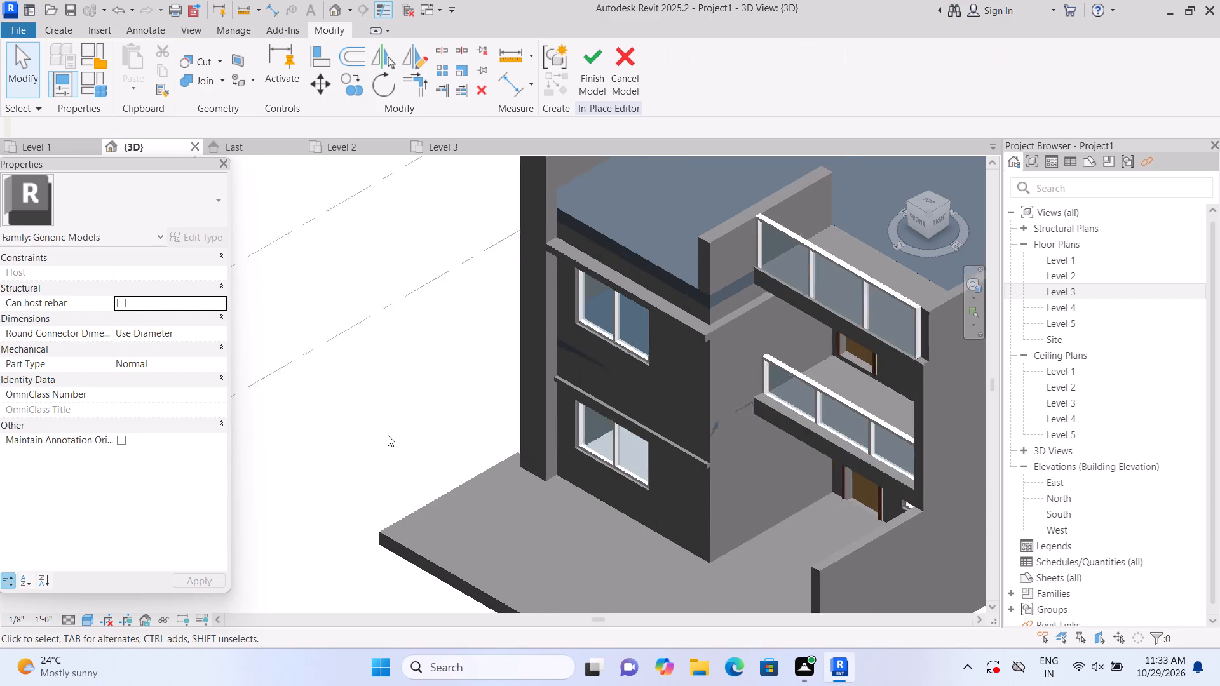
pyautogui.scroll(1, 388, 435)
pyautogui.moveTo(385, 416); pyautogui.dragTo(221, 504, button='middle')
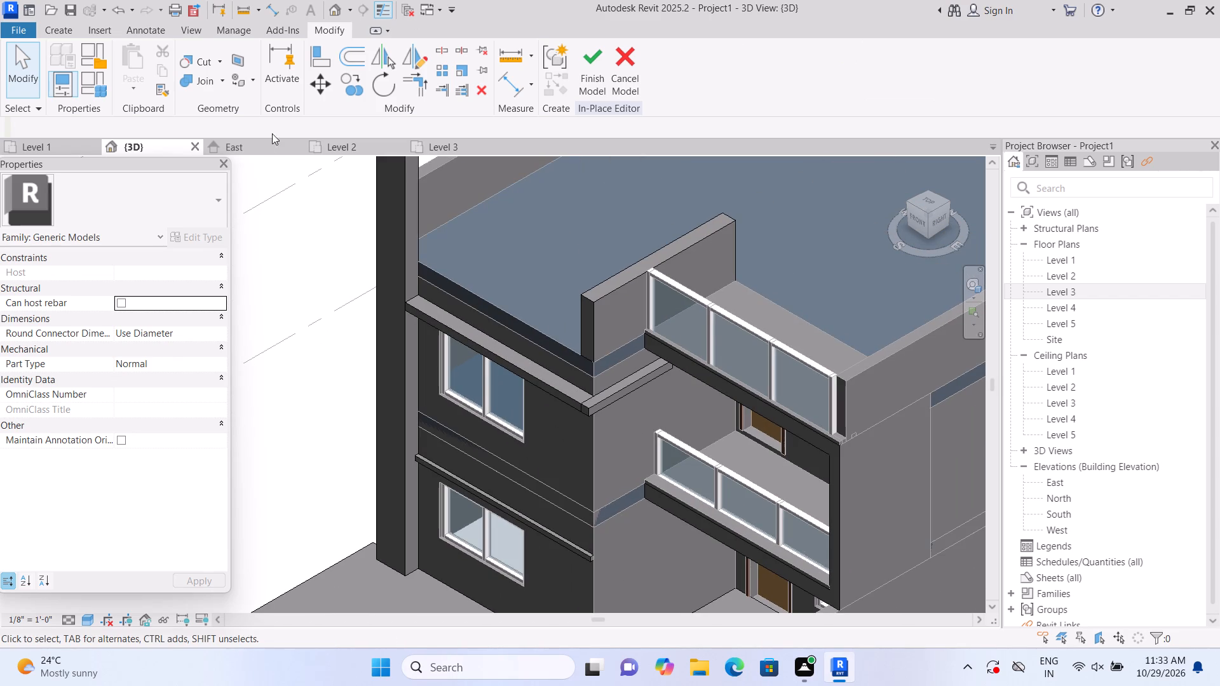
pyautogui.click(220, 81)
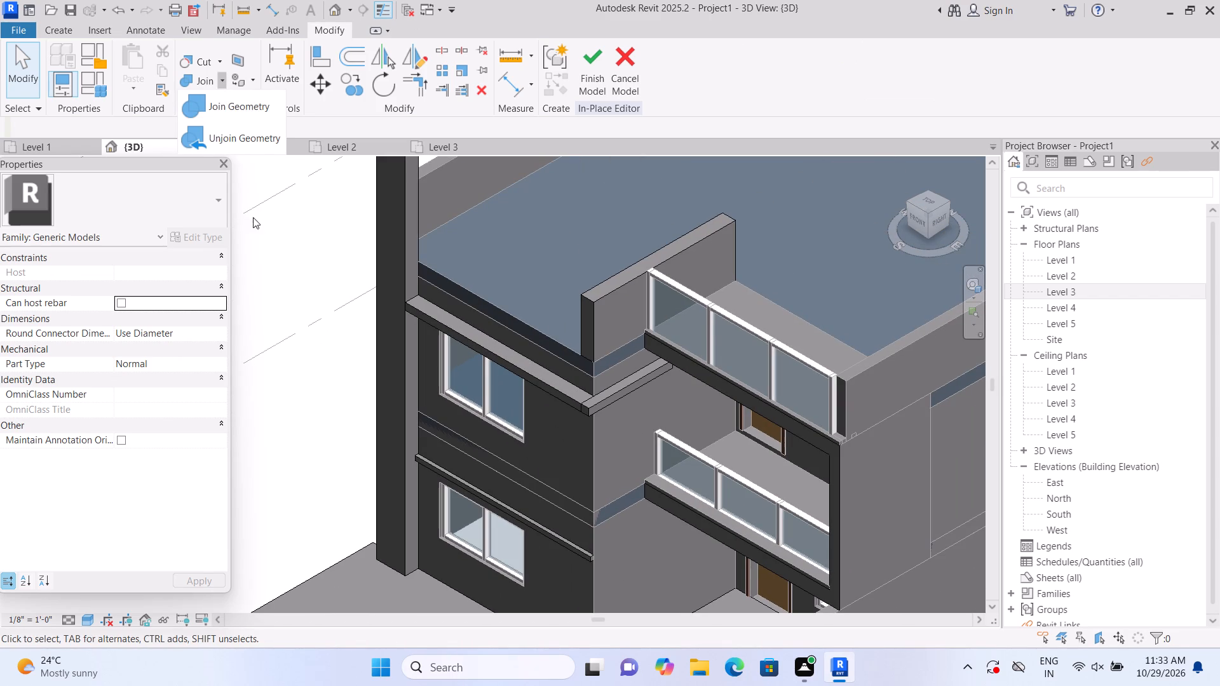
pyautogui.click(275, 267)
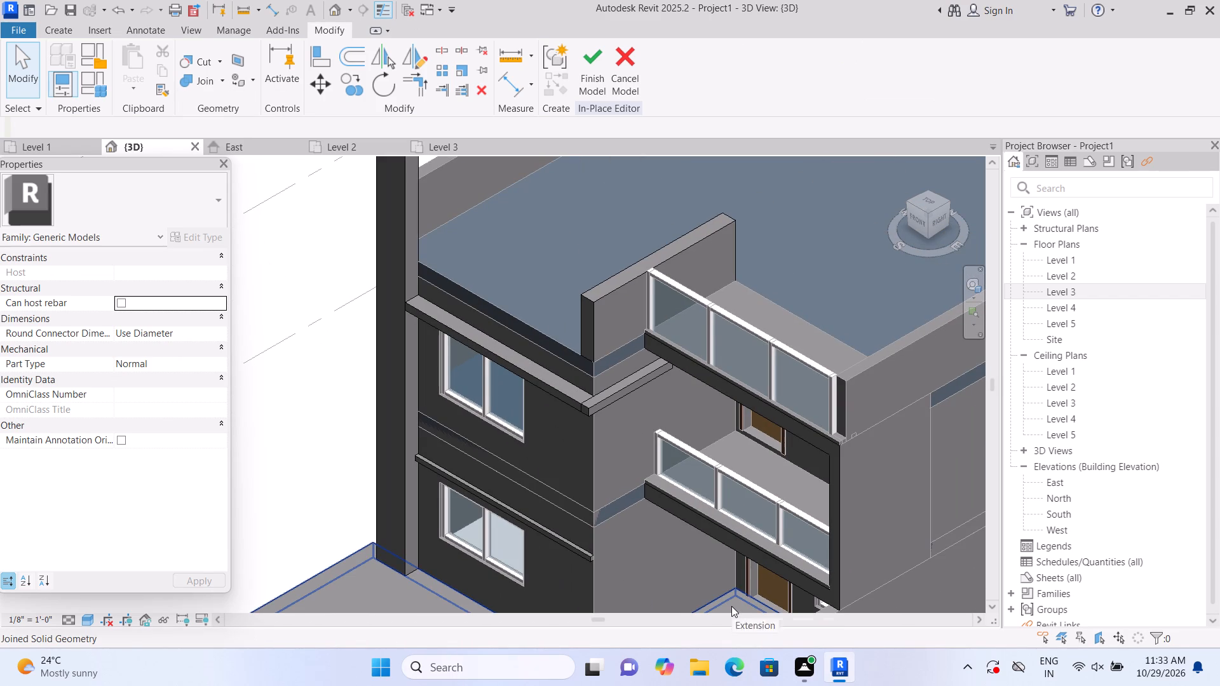
# Lengthen the upper side-wall ledge along the wall until its far end reaches the wall corner beside the balcony door.
pyautogui.keyDown('shift'); pyautogui.moveTo(731, 606); pyautogui.dragTo(709, 446, button='middle'); pyautogui.keyUp('shift')
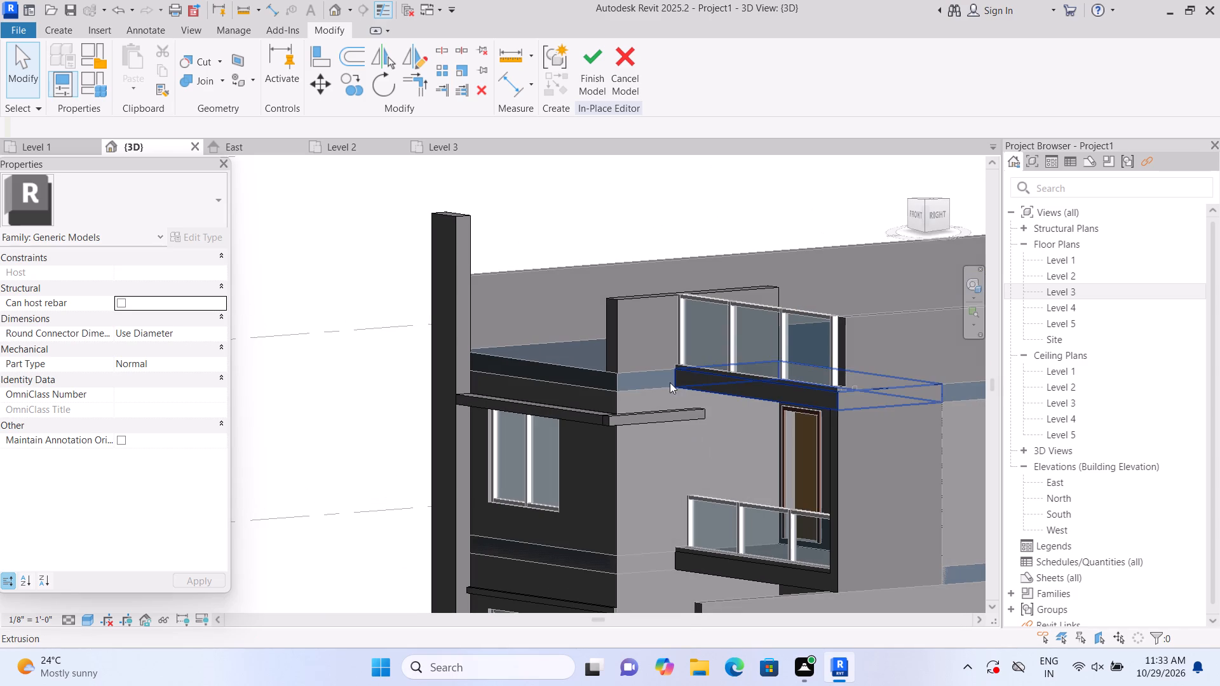
pyautogui.click(677, 421)
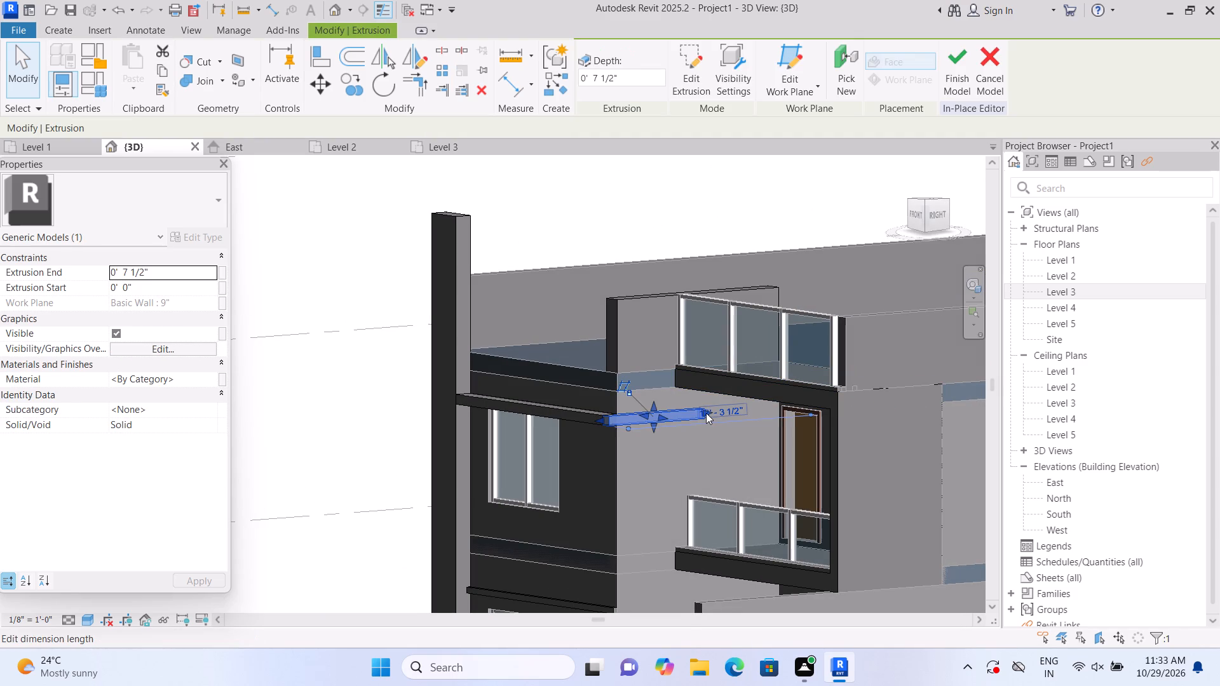
pyautogui.moveTo(705, 413); pyautogui.dragTo(758, 406)
pyautogui.scroll(3, 738, 414)
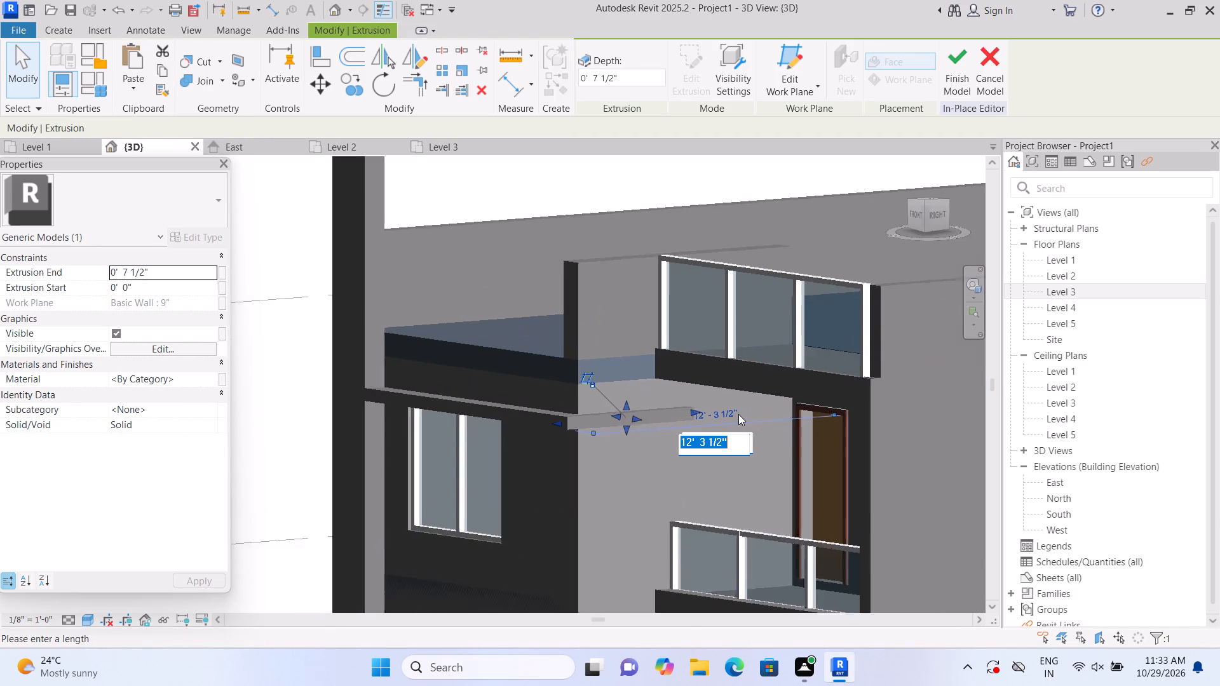
pyautogui.scroll(3, 738, 414)
pyautogui.scroll(2, 651, 420)
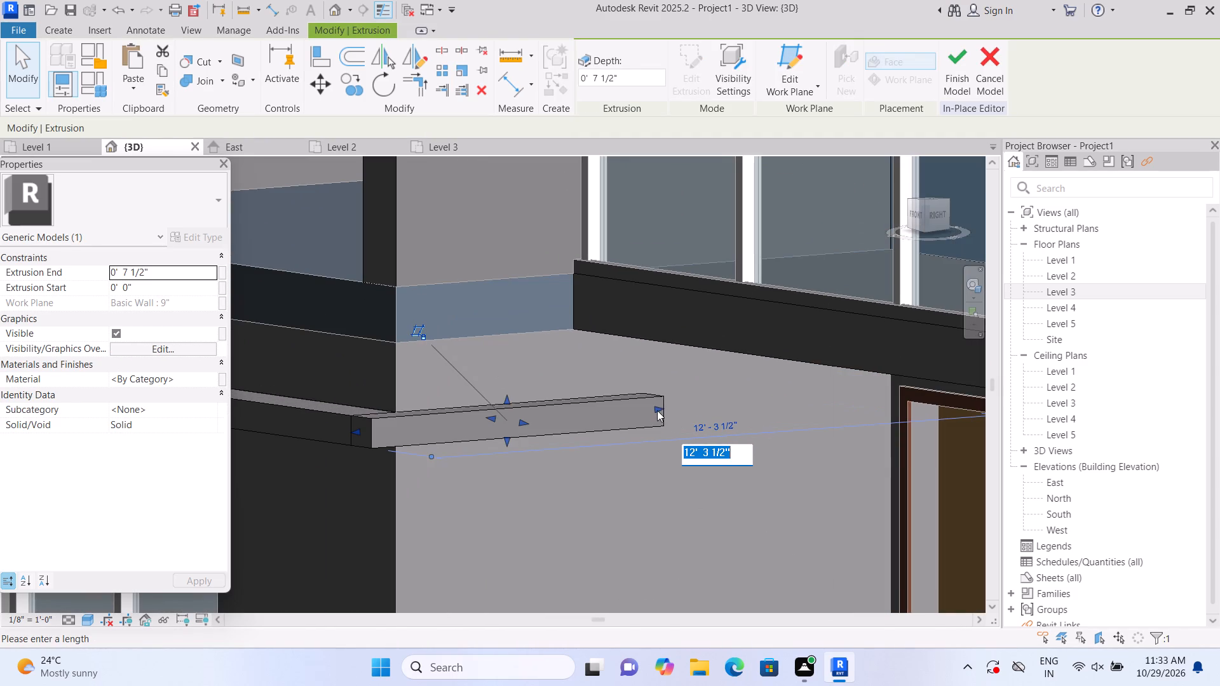
pyautogui.moveTo(657, 410); pyautogui.dragTo(708, 408)
pyautogui.scroll(2, 674, 416)
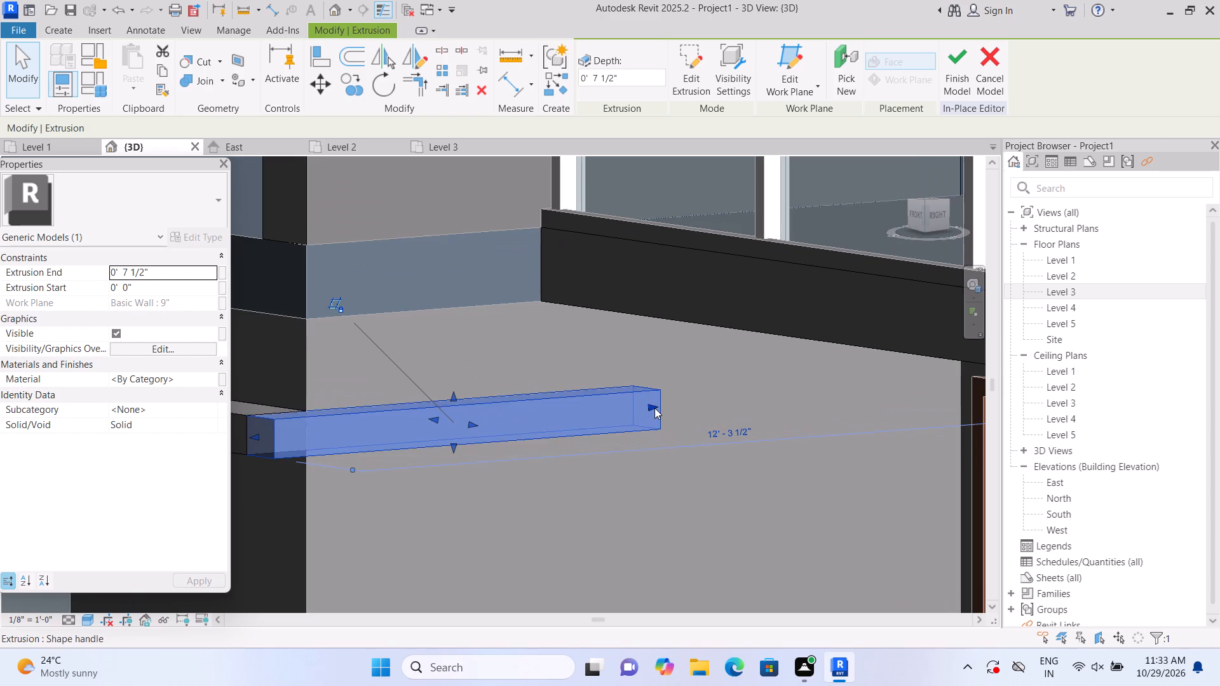
pyautogui.moveTo(651, 406); pyautogui.dragTo(794, 396)
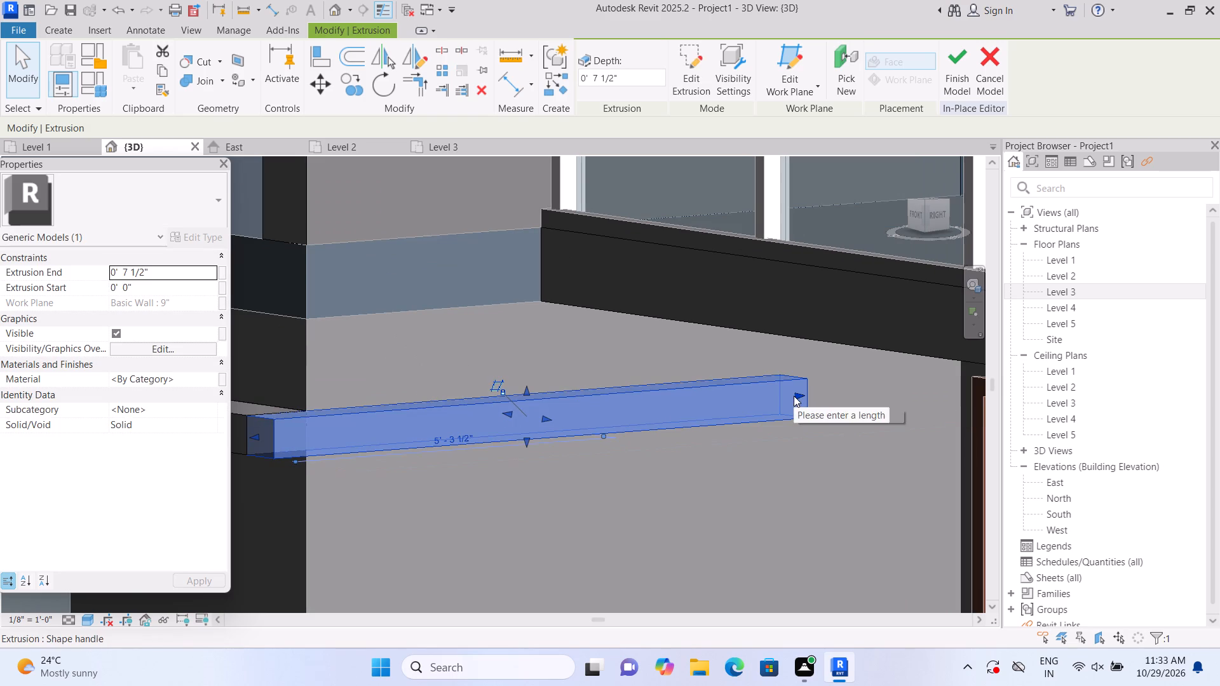
pyautogui.moveTo(834, 427); pyautogui.dragTo(703, 432, button='middle')
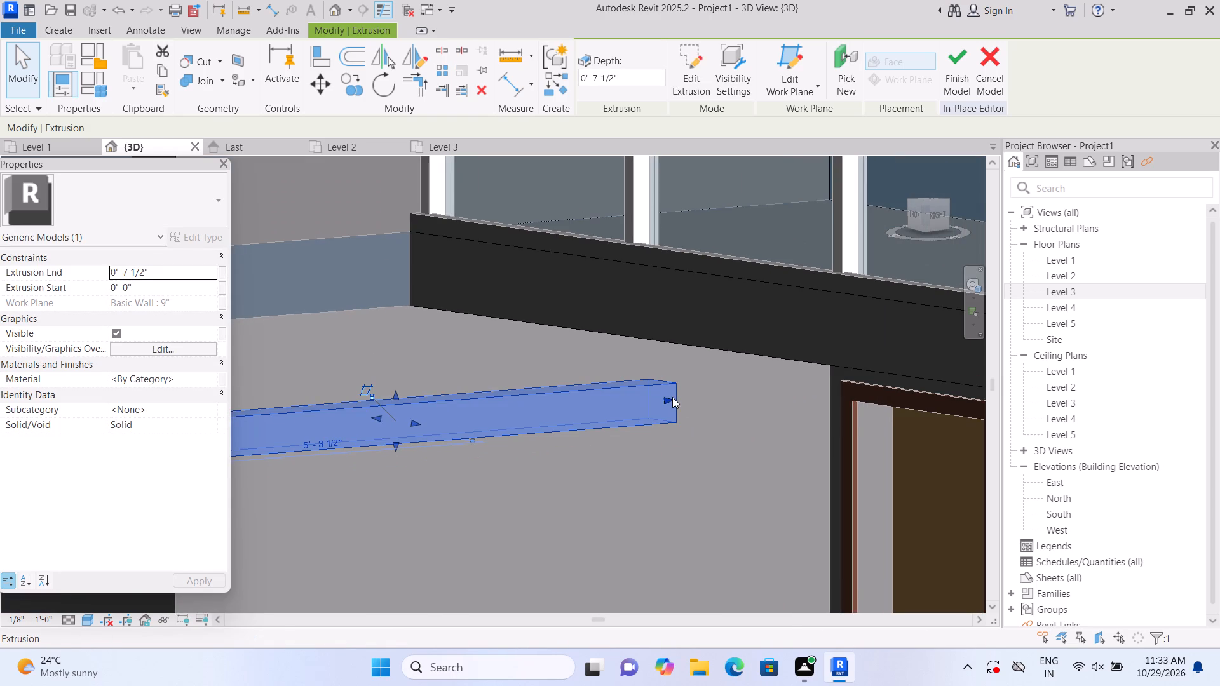
pyautogui.moveTo(668, 398); pyautogui.dragTo(808, 389)
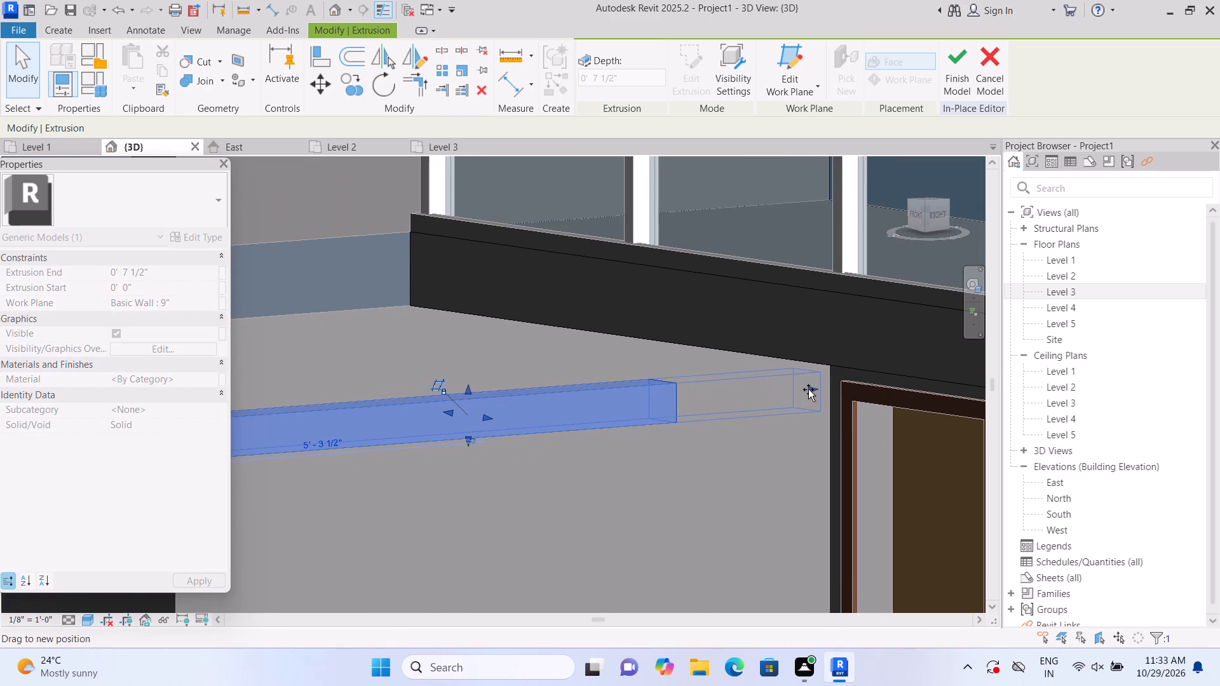
pyautogui.moveTo(808, 389); pyautogui.dragTo(827, 384)
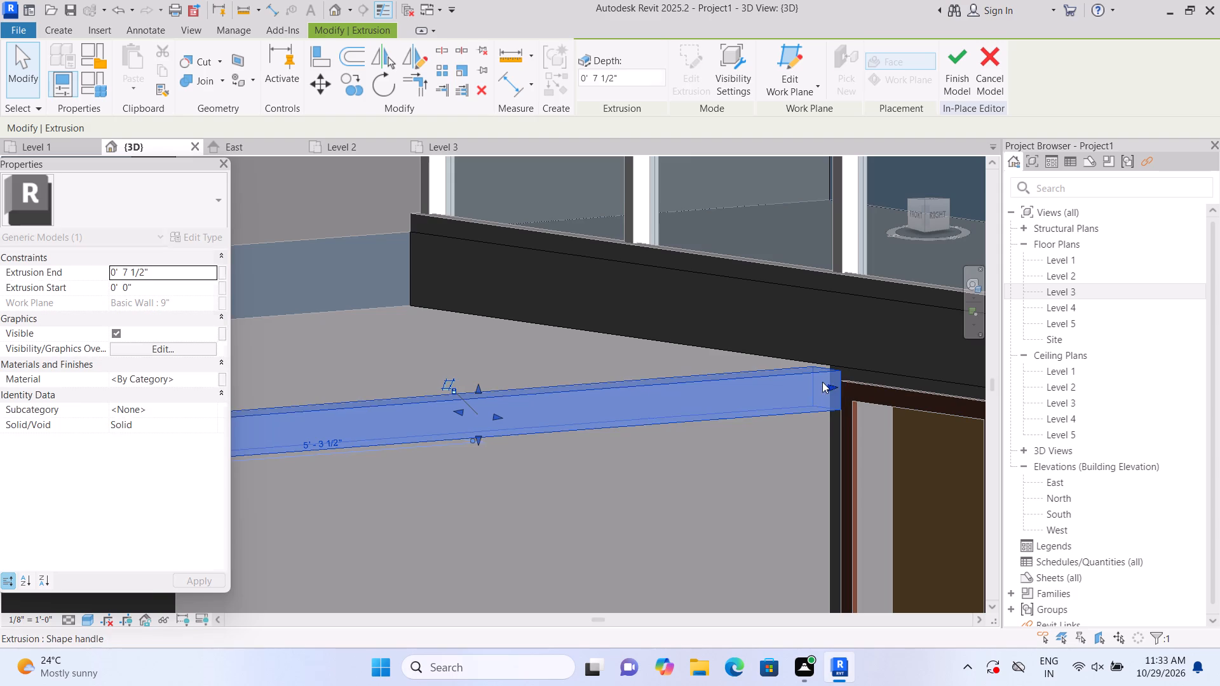
pyautogui.scroll(-7, 826, 431)
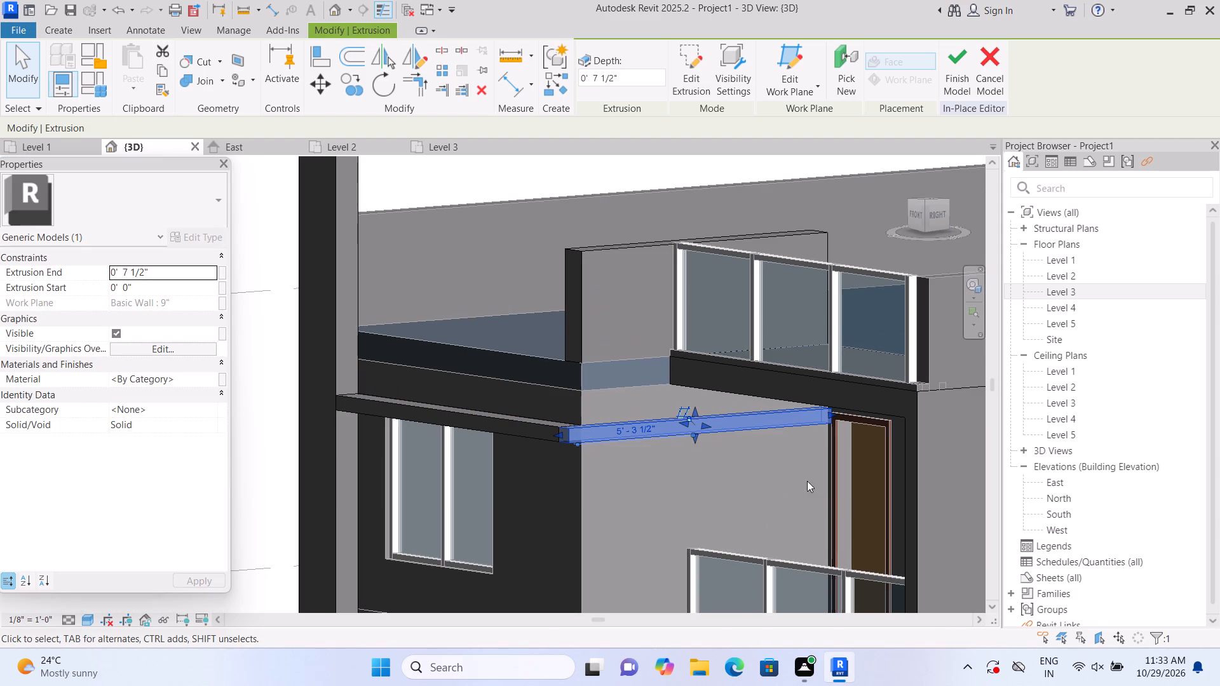
pyautogui.moveTo(807, 481); pyautogui.dragTo(871, 394, button='middle')
pyautogui.click(311, 479)
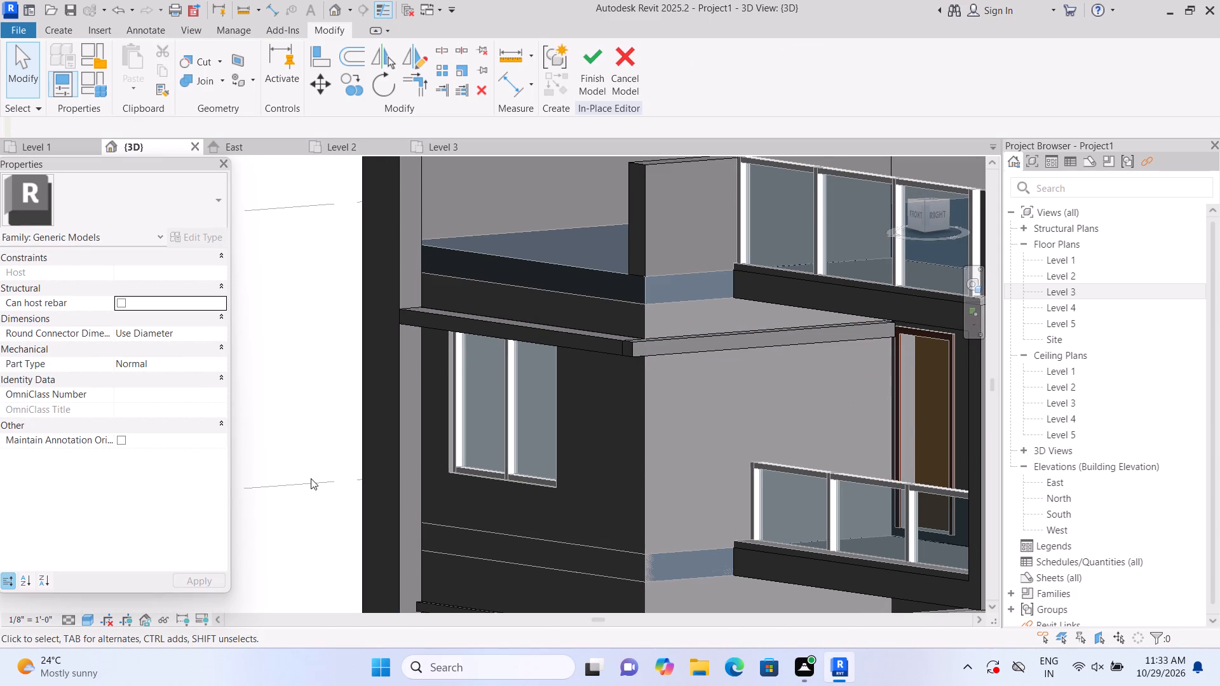
# Join the geometry of the ledge above the upper front window with the side-wall ledge at the building corner.
pyautogui.keyDown('shift'); pyautogui.moveTo(316, 478); pyautogui.dragTo(323, 544, button='middle'); pyautogui.keyUp('shift')
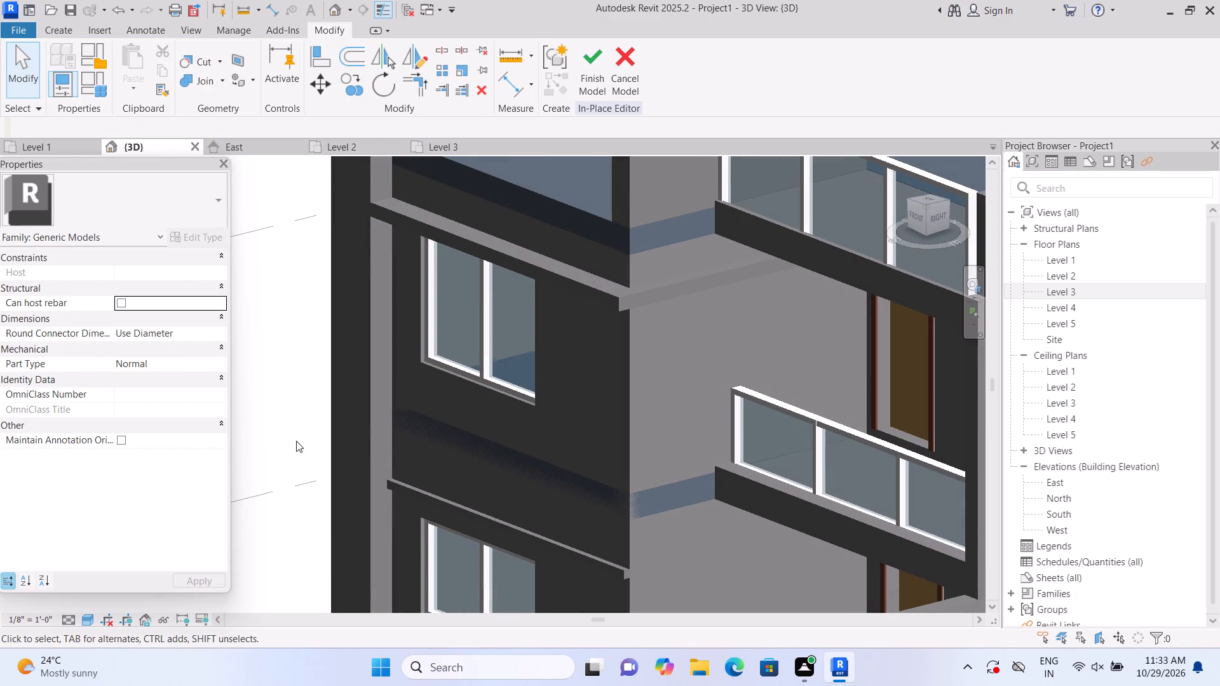
pyautogui.moveTo(297, 386); pyautogui.dragTo(305, 591, button='middle')
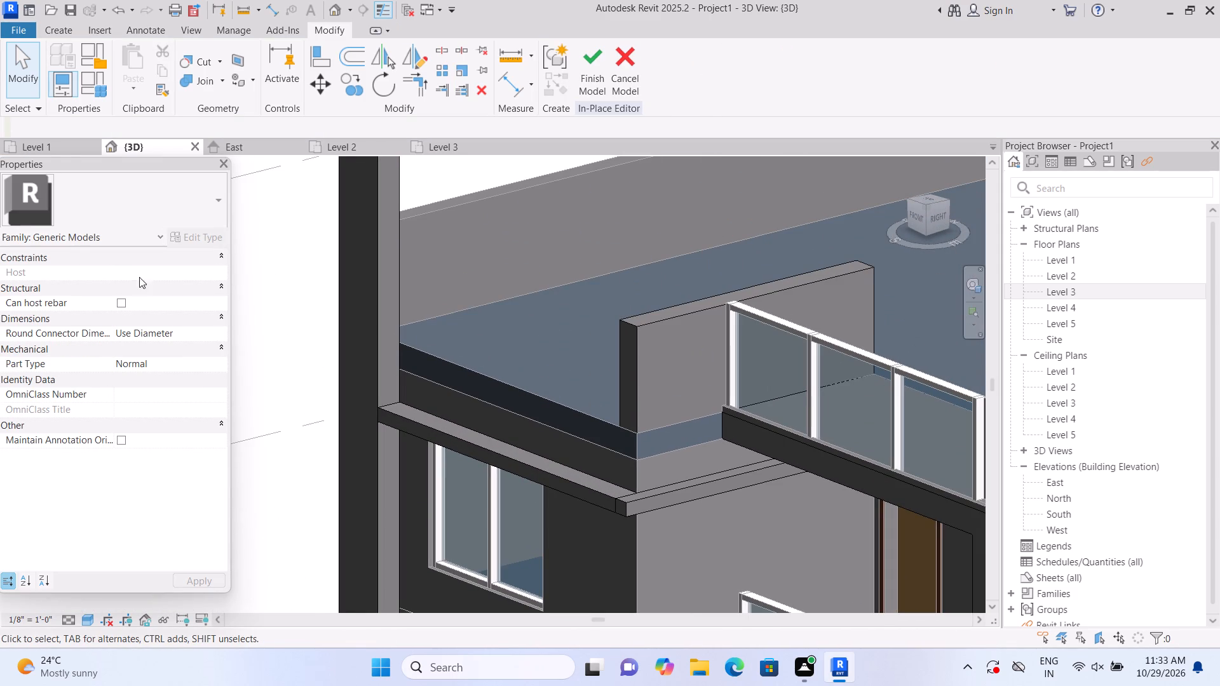
pyautogui.click(220, 79)
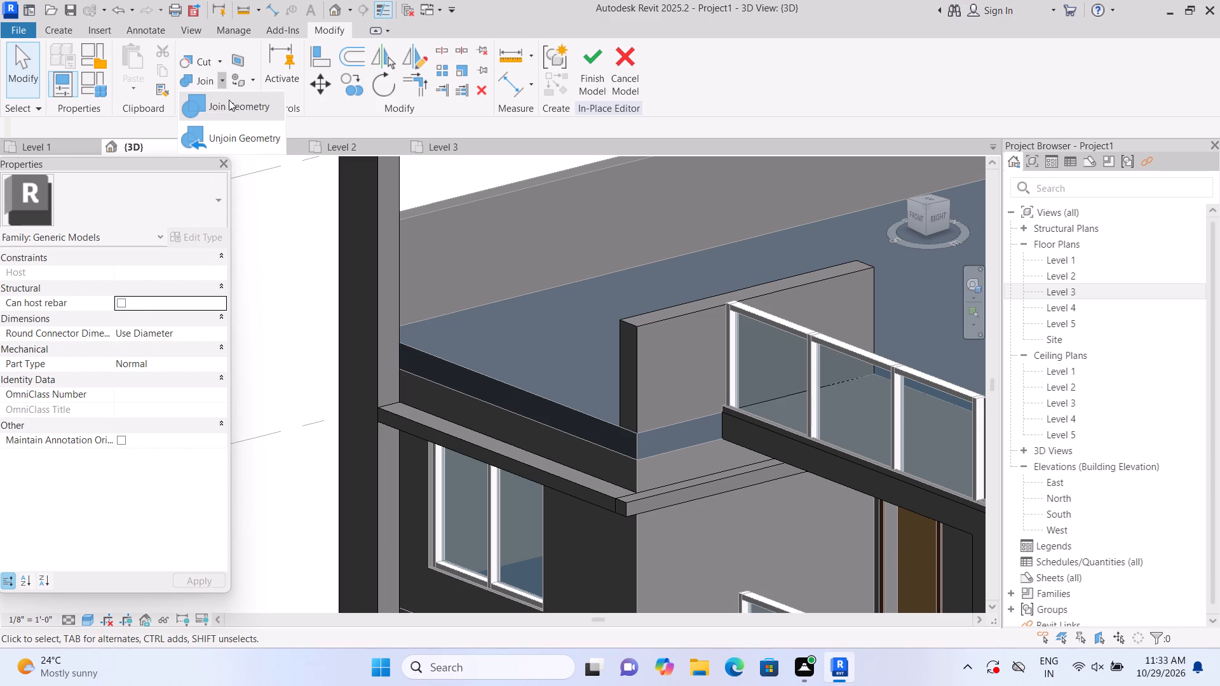
pyautogui.click(230, 105)
pyautogui.click(592, 495)
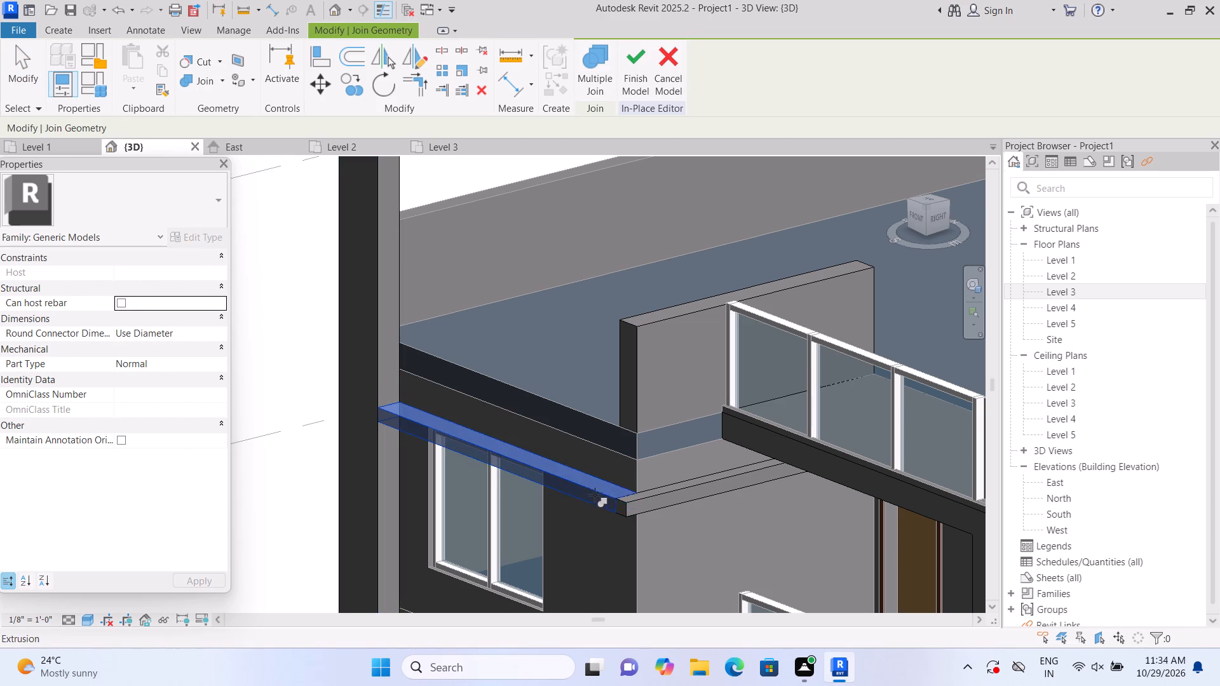
pyautogui.click(632, 498)
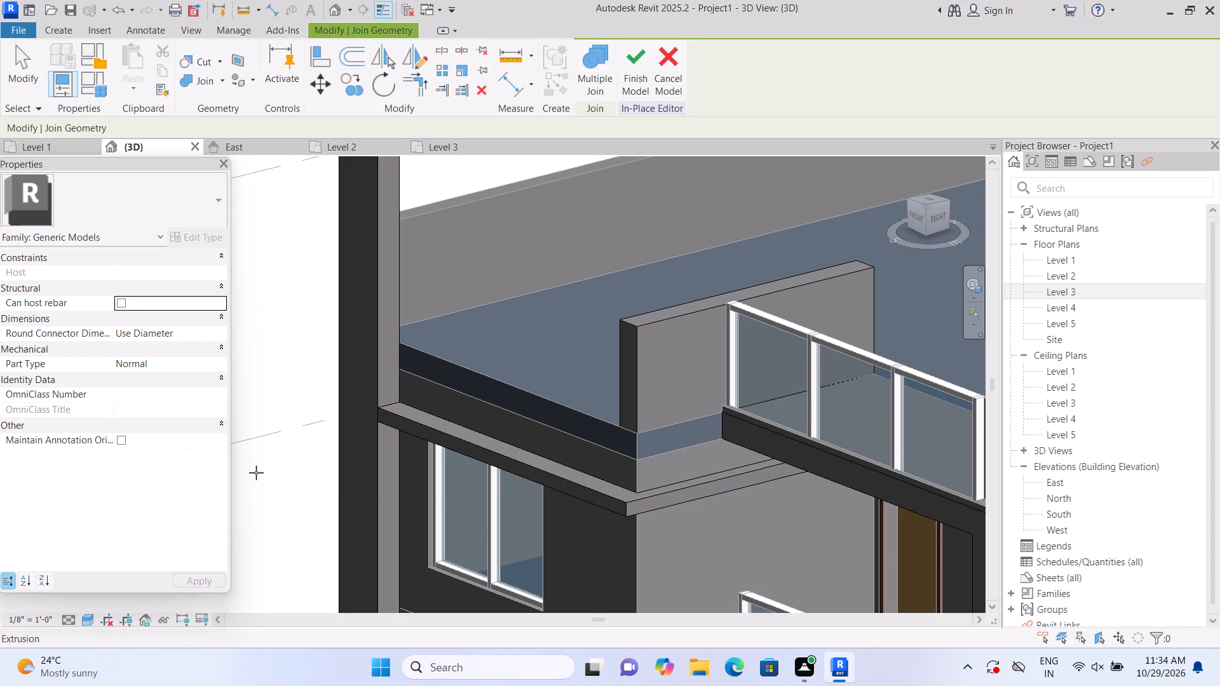
pyautogui.press('Escape')
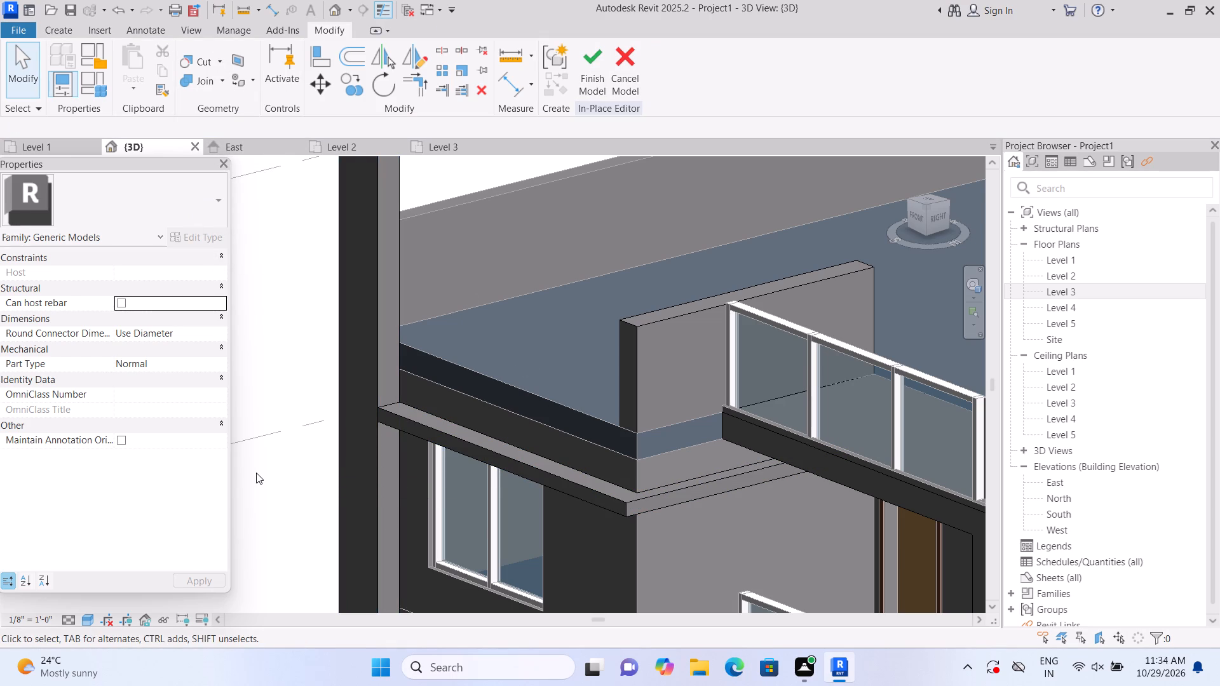
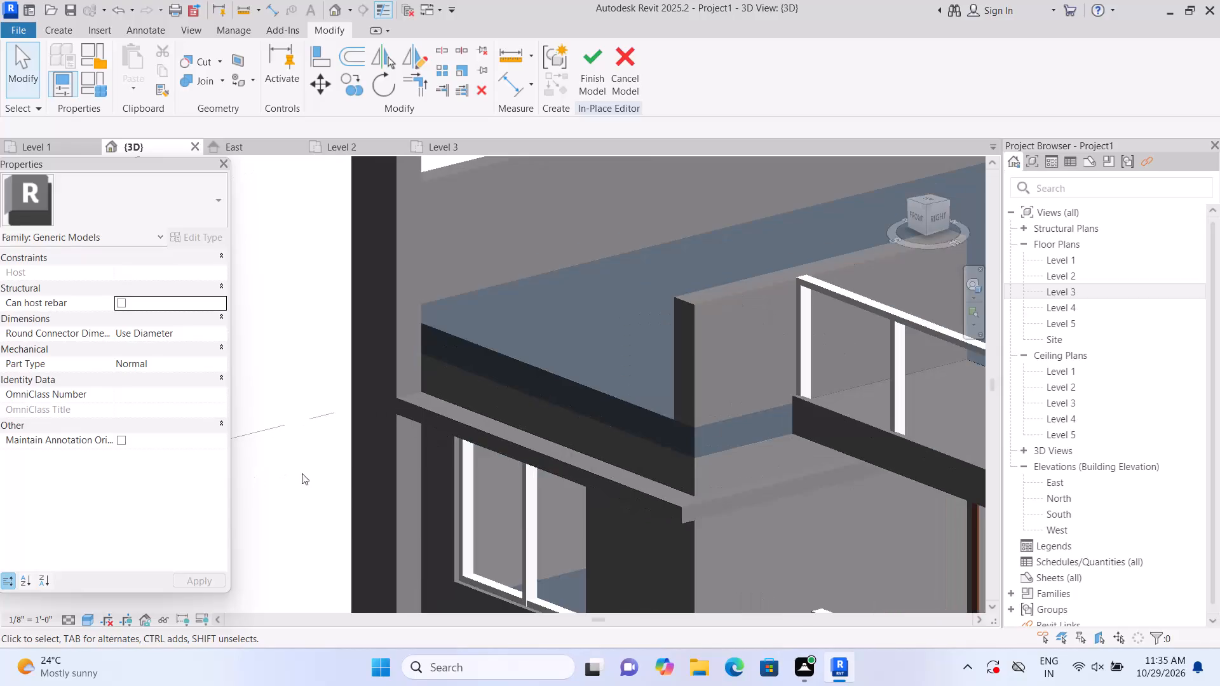
# Pull the outer face of the ledge above the lower front window outward to a depth of 1'-0".
pyautogui.scroll(-2, 318, 468)
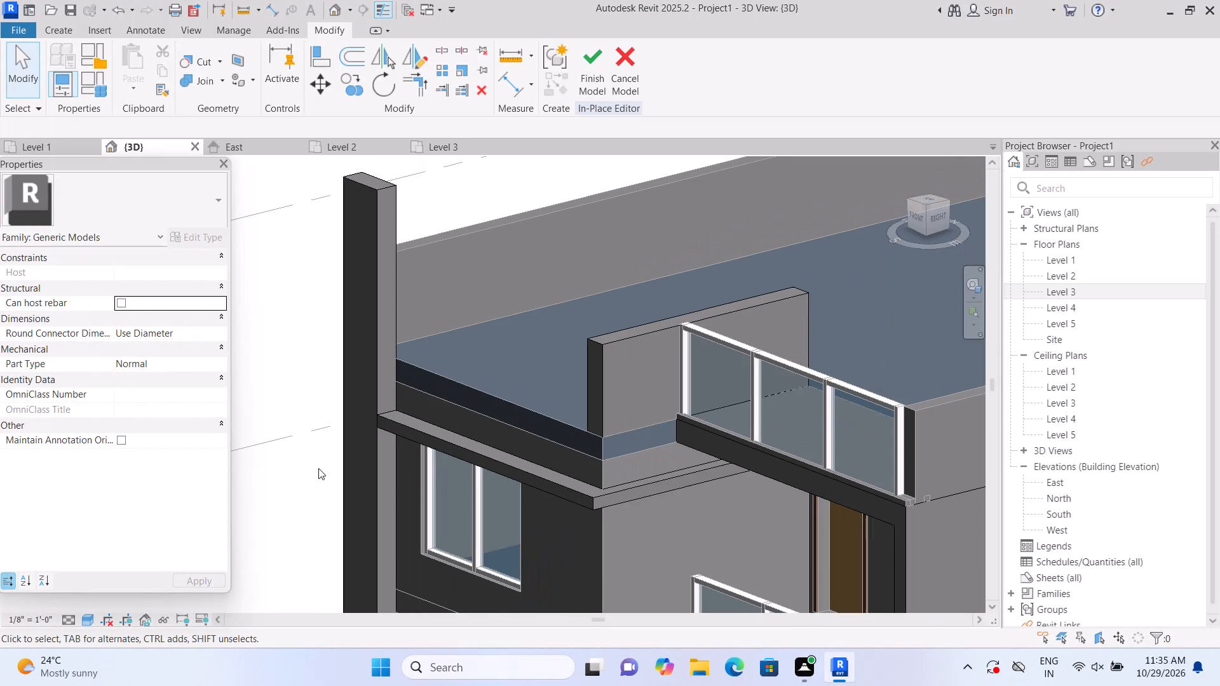
pyautogui.scroll(-2, 318, 468)
pyautogui.moveTo(316, 469); pyautogui.dragTo(335, 339, button='middle')
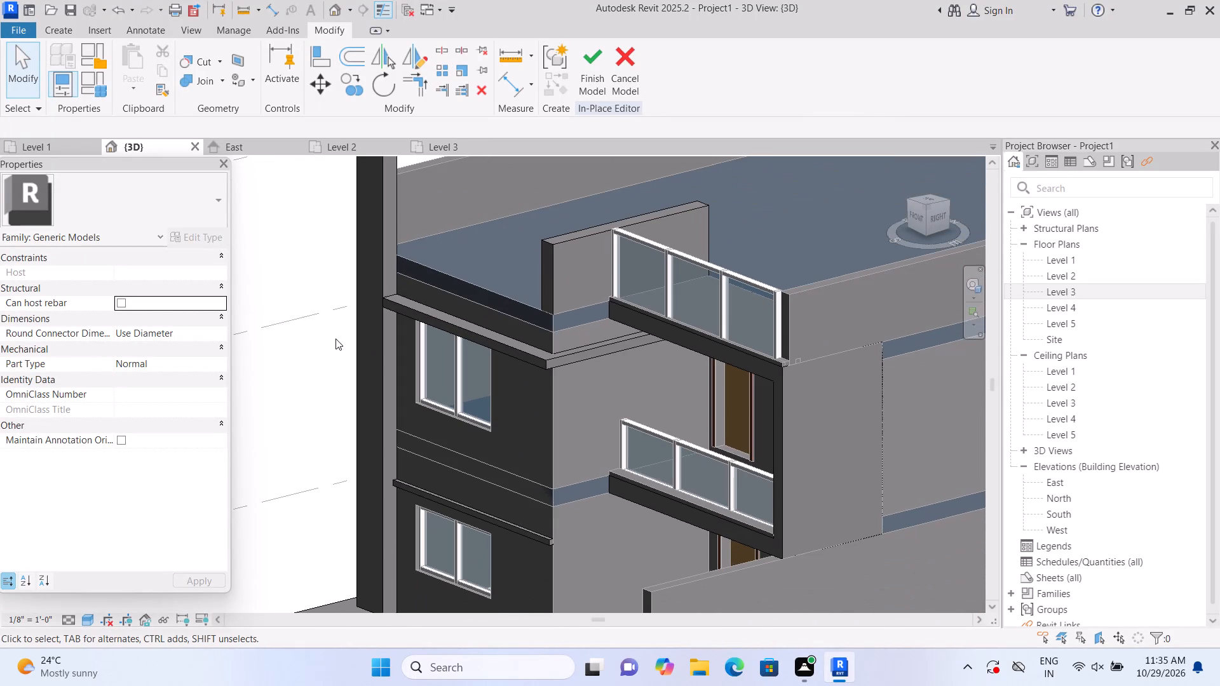
pyautogui.moveTo(379, 516); pyautogui.dragTo(347, 436, button='middle')
pyautogui.scroll(3, 414, 425)
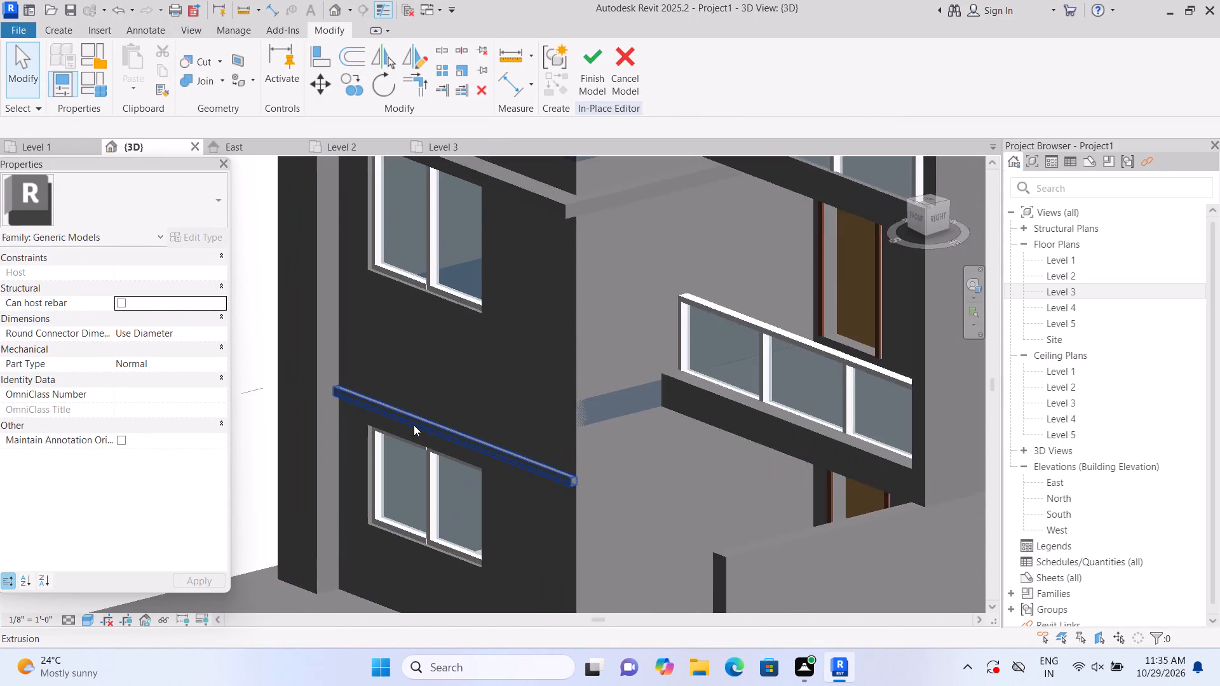
pyautogui.scroll(2, 414, 425)
pyautogui.click(426, 417)
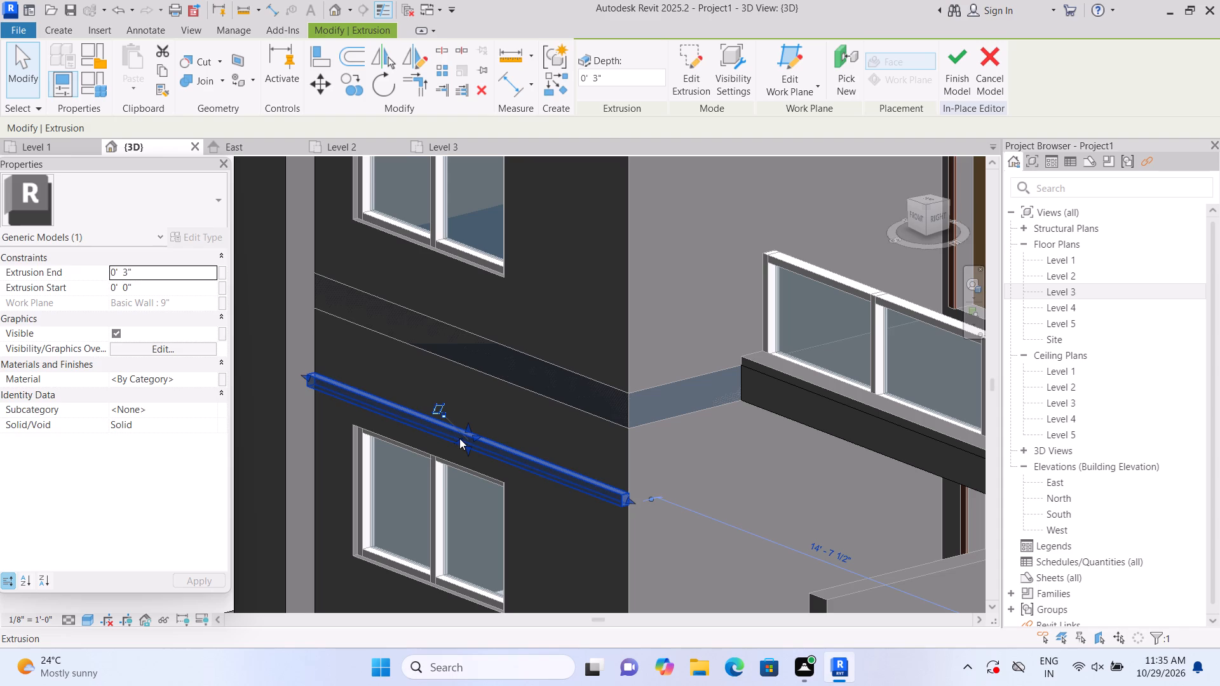
pyautogui.moveTo(461, 438); pyautogui.dragTo(444, 446)
pyautogui.scroll(-2, 398, 471)
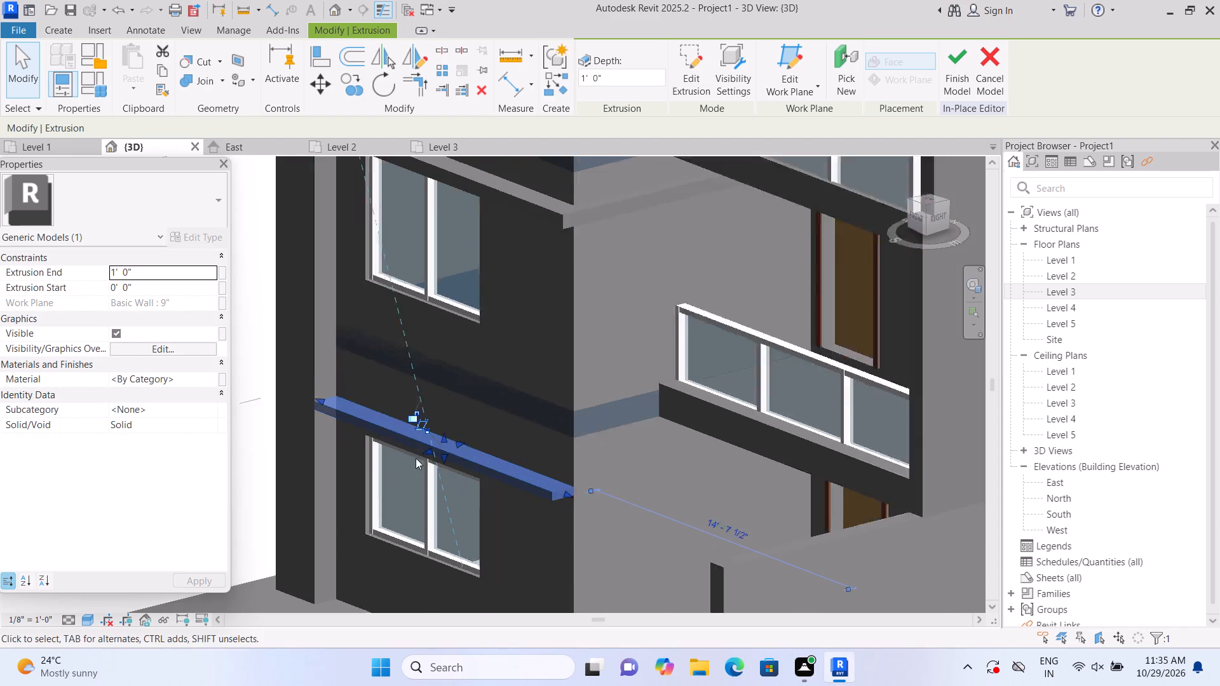
pyautogui.scroll(-1, 416, 458)
pyautogui.doubleClick(261, 481)
# On the lower ledge's end face, extrude 3" a rectangle matching the ledge's thickness, running from its outer corner along the side wall.
pyautogui.scroll(-4, 261, 481)
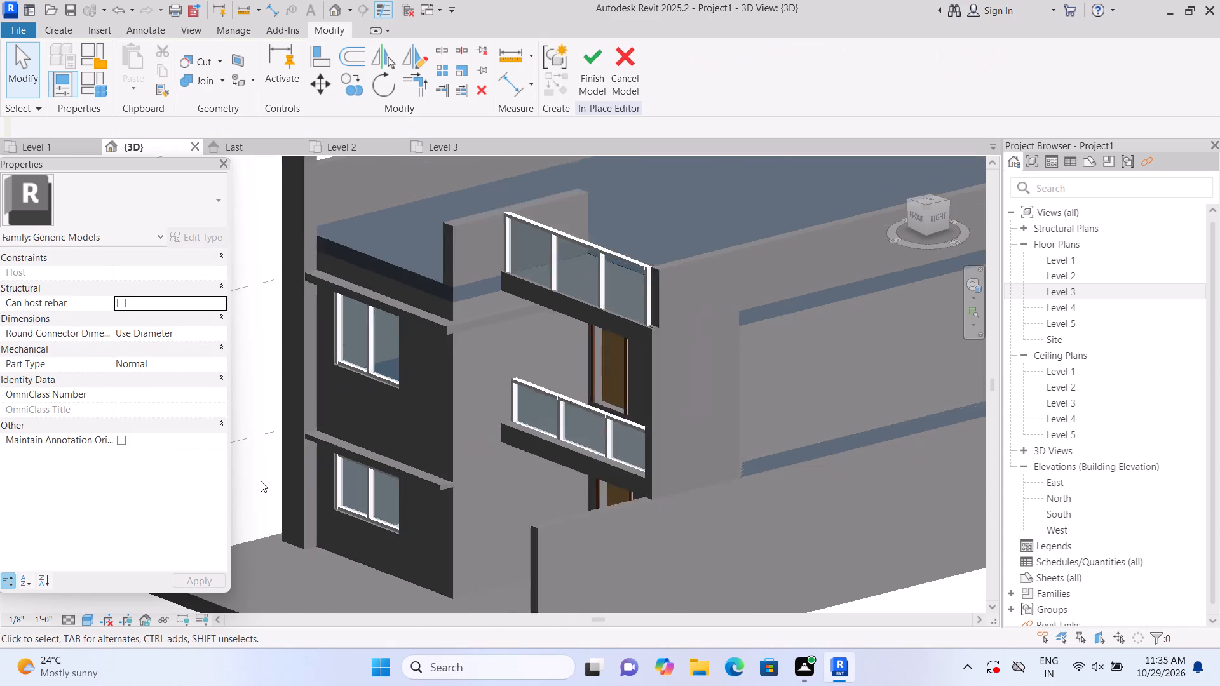
pyautogui.scroll(-1, 261, 481)
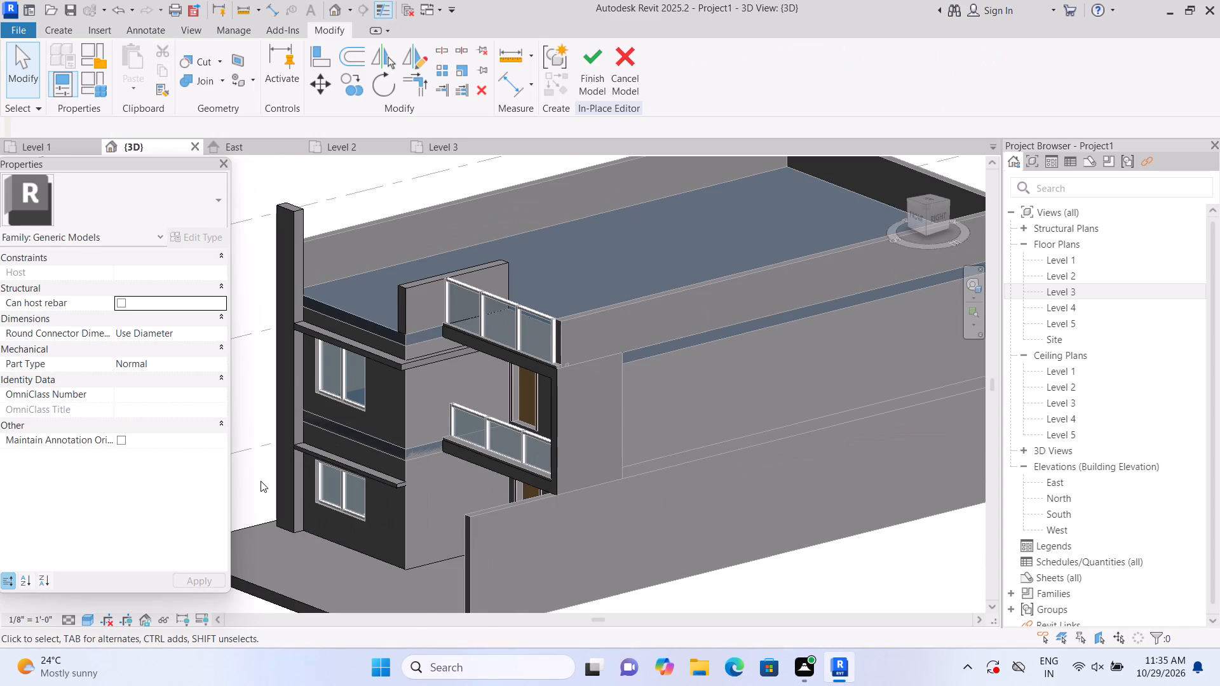
pyautogui.scroll(3, 289, 481)
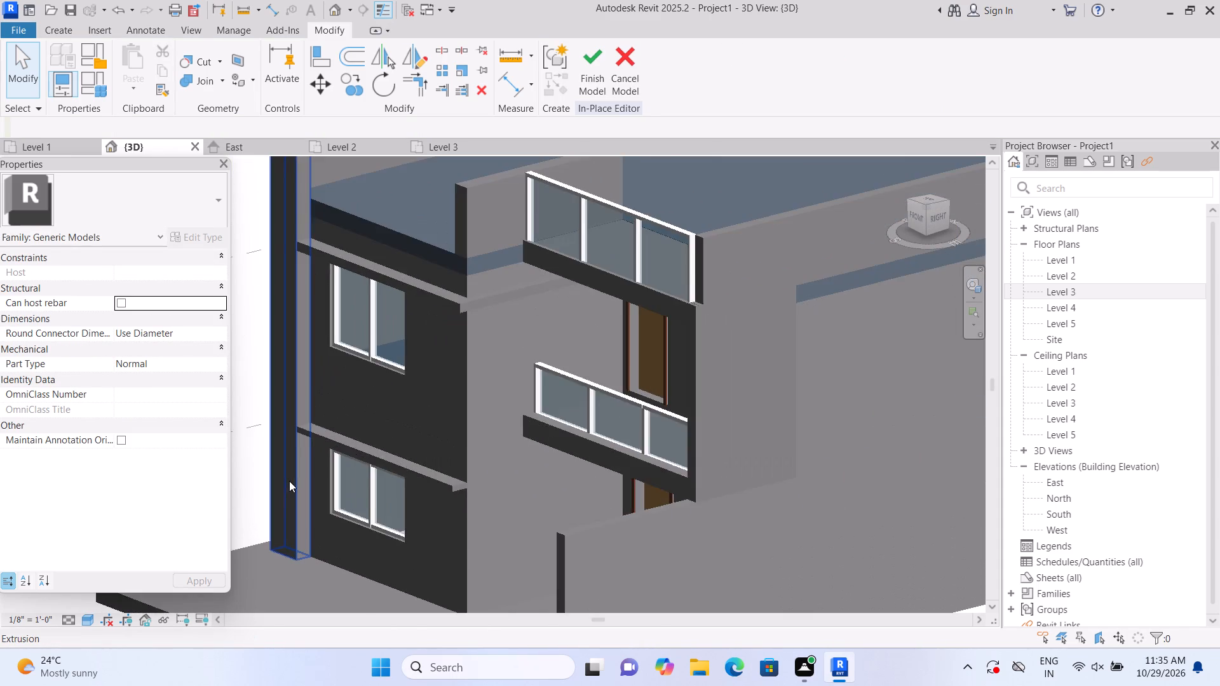
pyautogui.scroll(4, 289, 481)
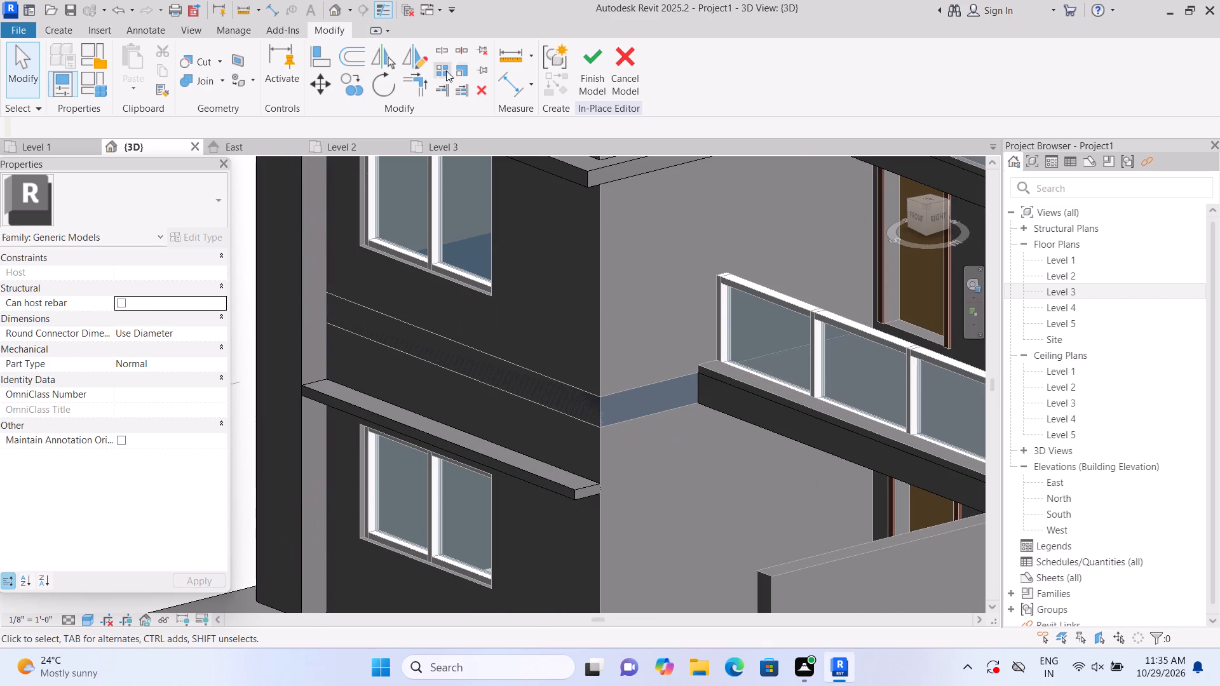
pyautogui.click(69, 27)
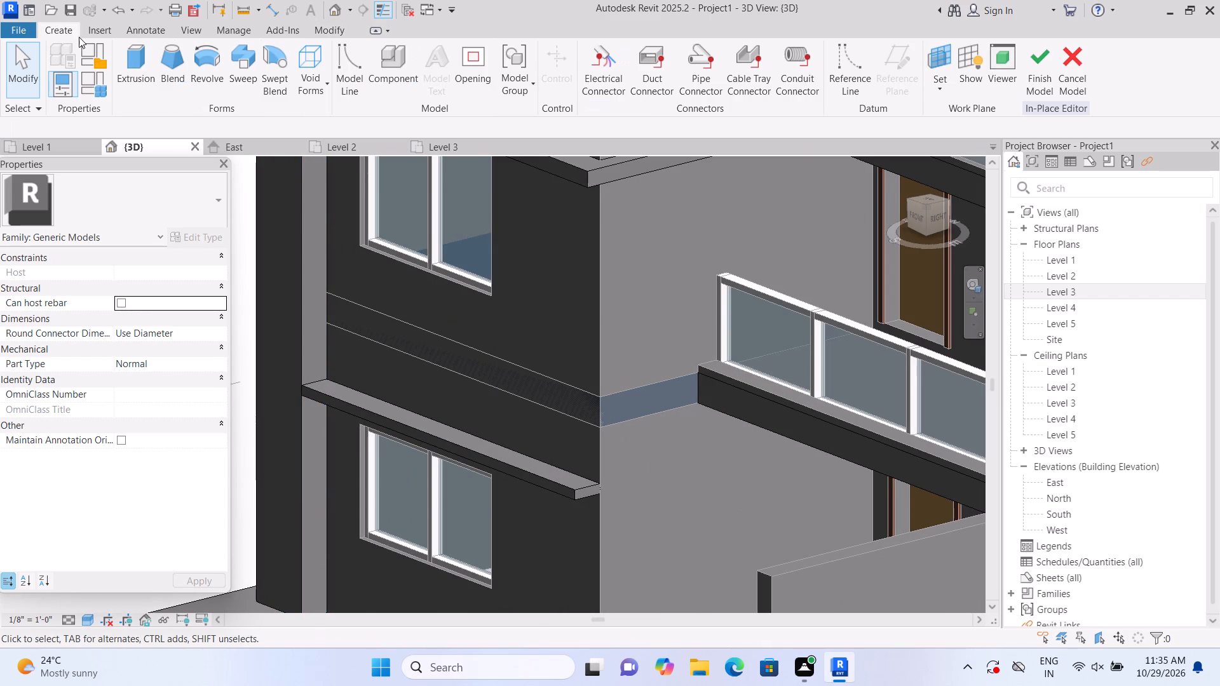
pyautogui.click(132, 75)
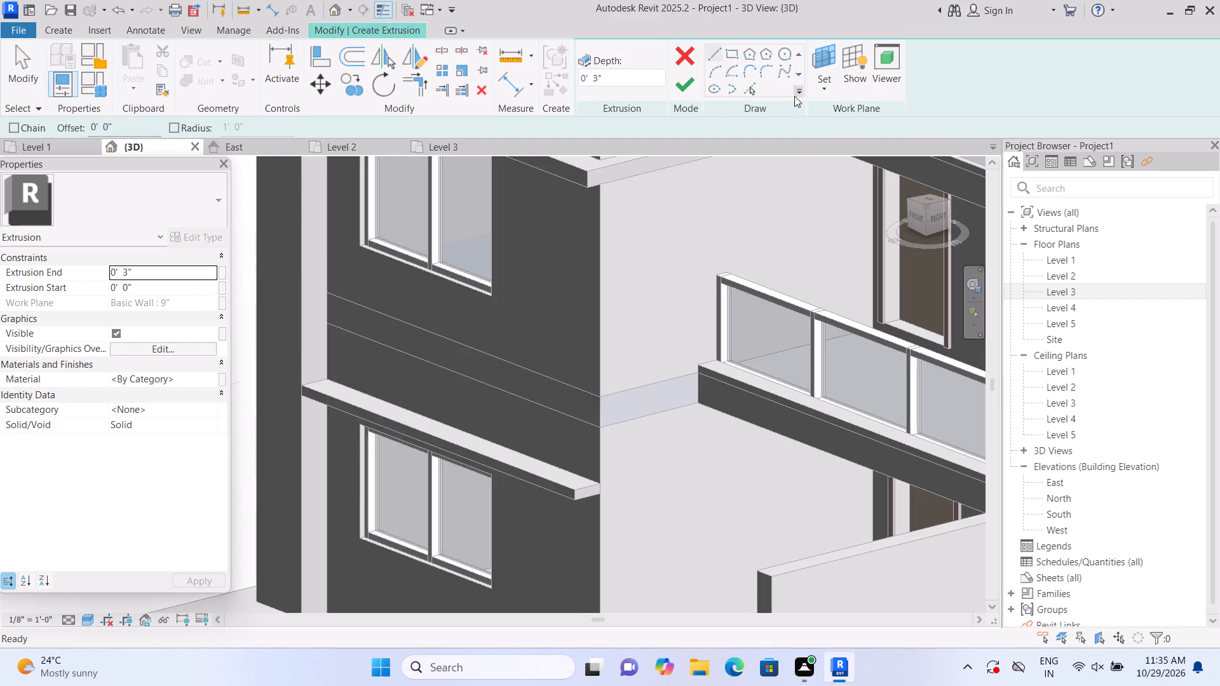
pyautogui.click(818, 88)
pyautogui.doubleClick(824, 134)
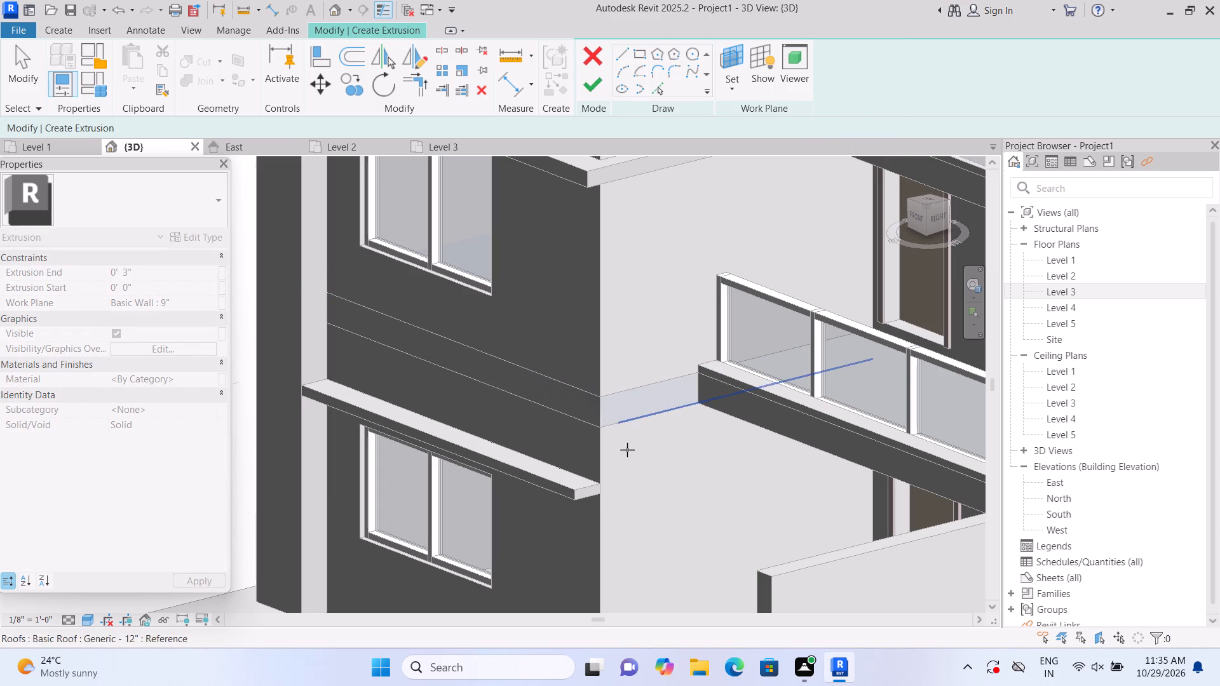
pyautogui.click(590, 497)
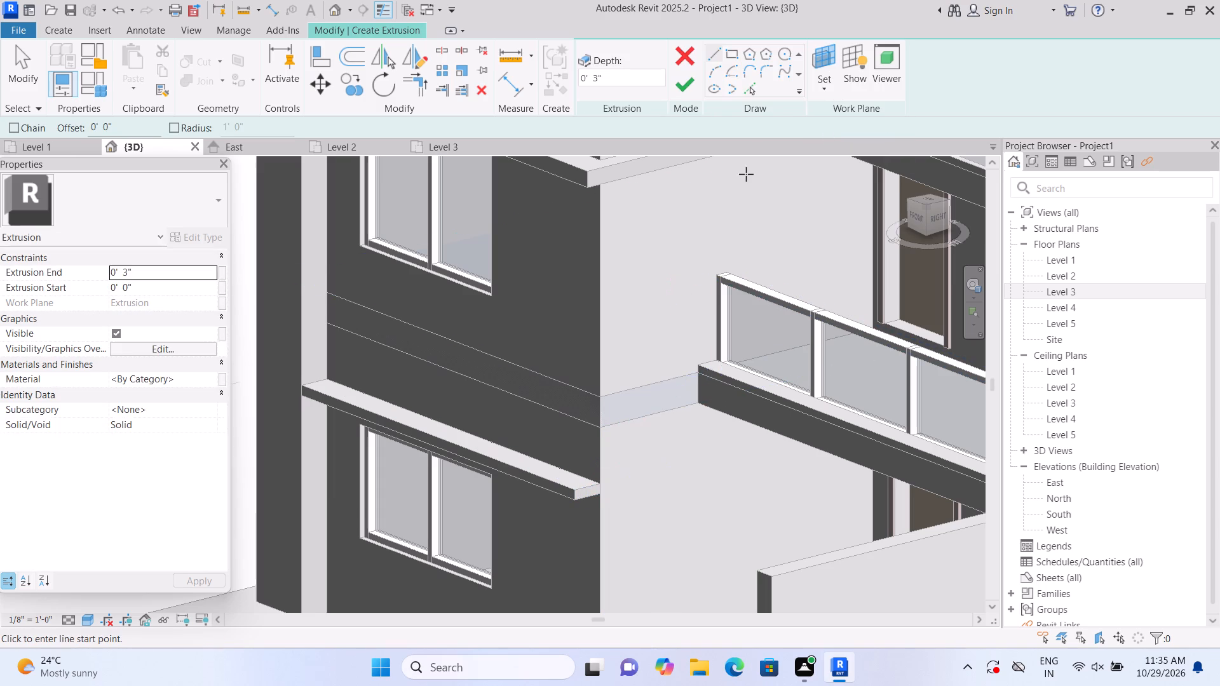
pyautogui.click(726, 48)
pyautogui.scroll(3, 600, 574)
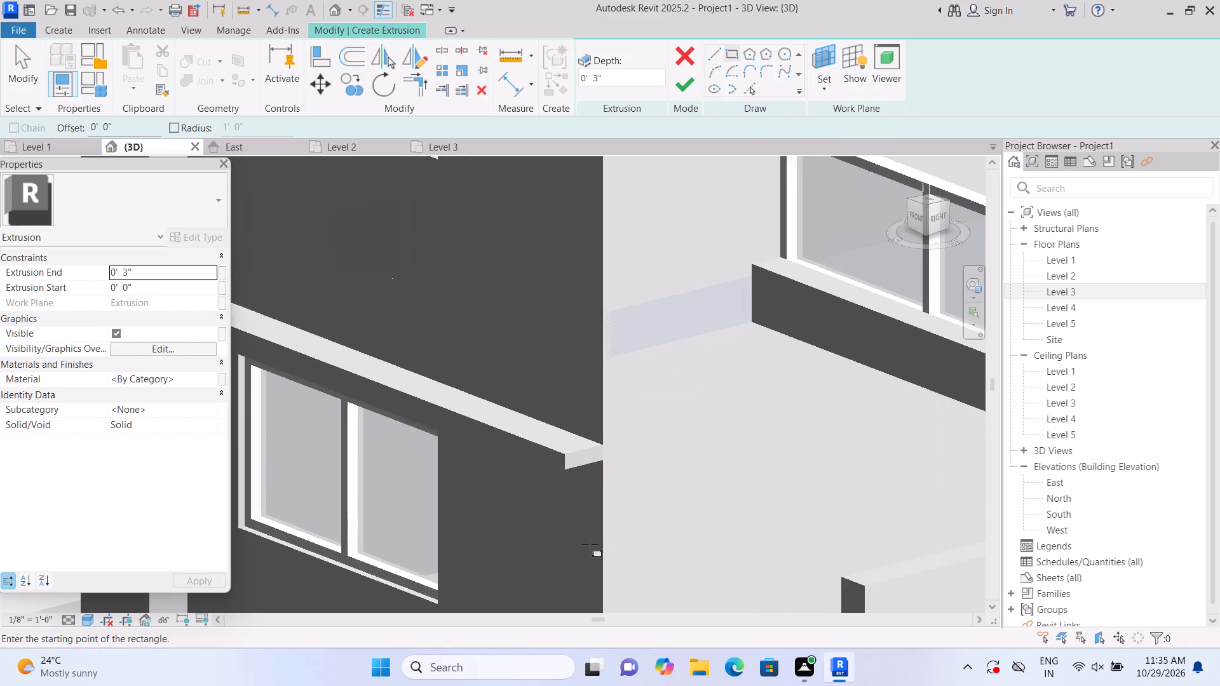
pyautogui.click(562, 449)
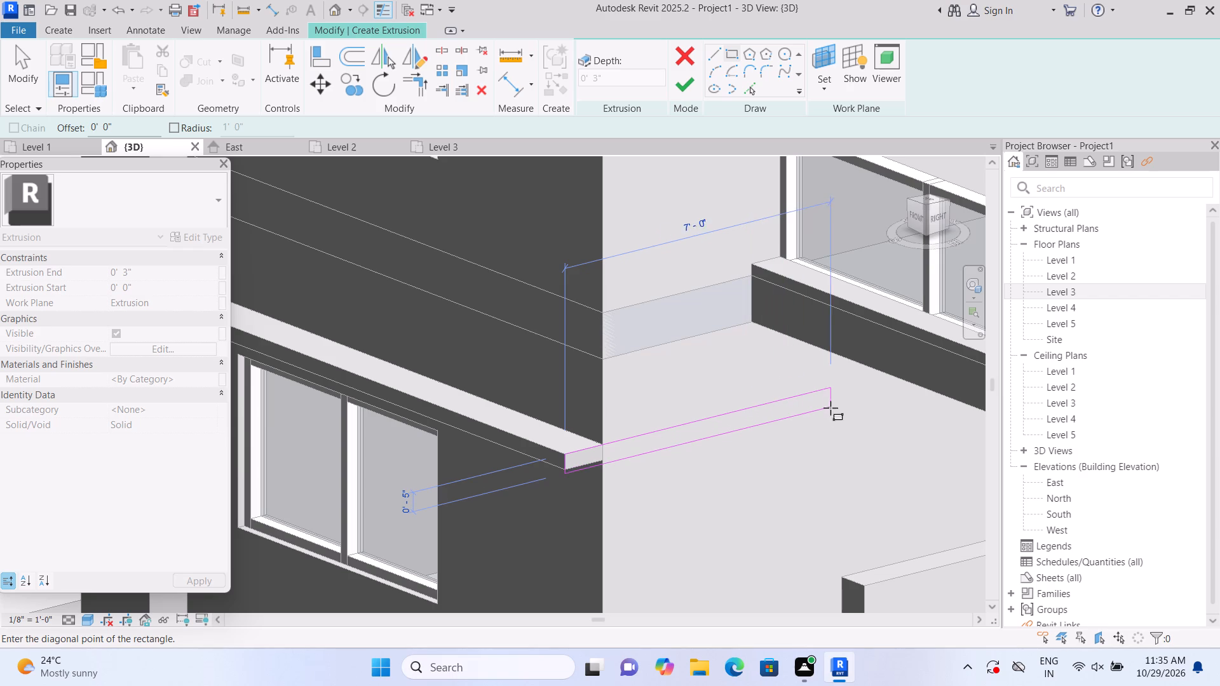
pyautogui.doubleClick(854, 398)
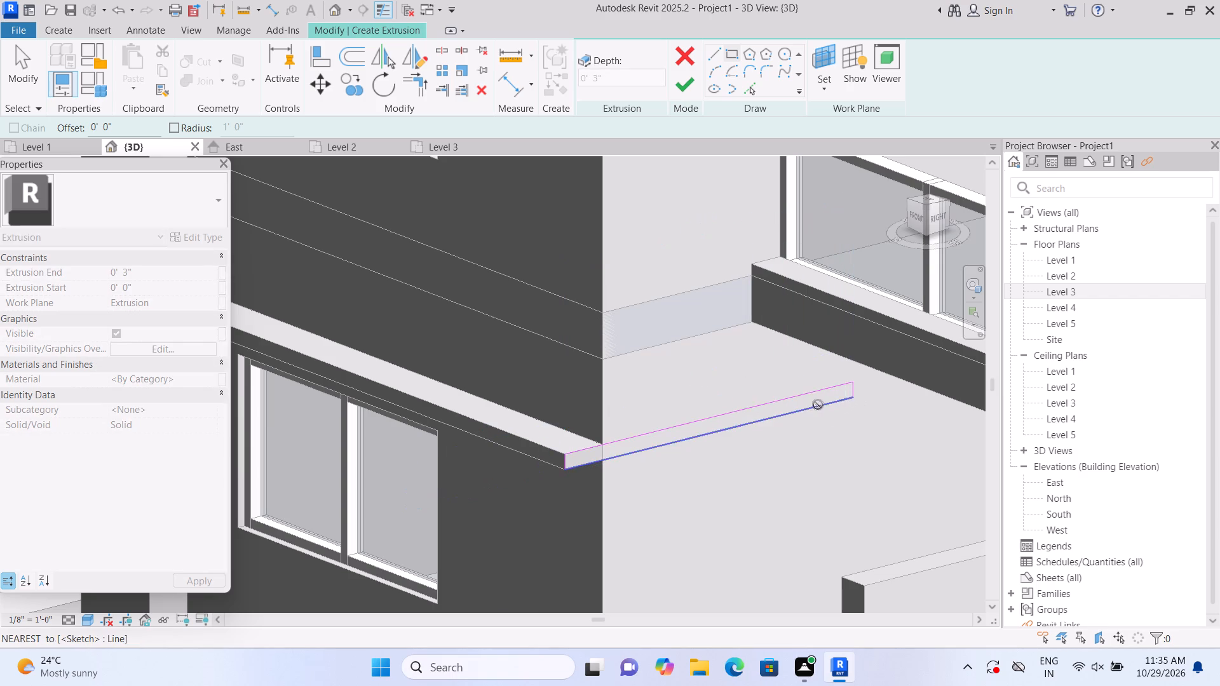
pyautogui.press('Escape')
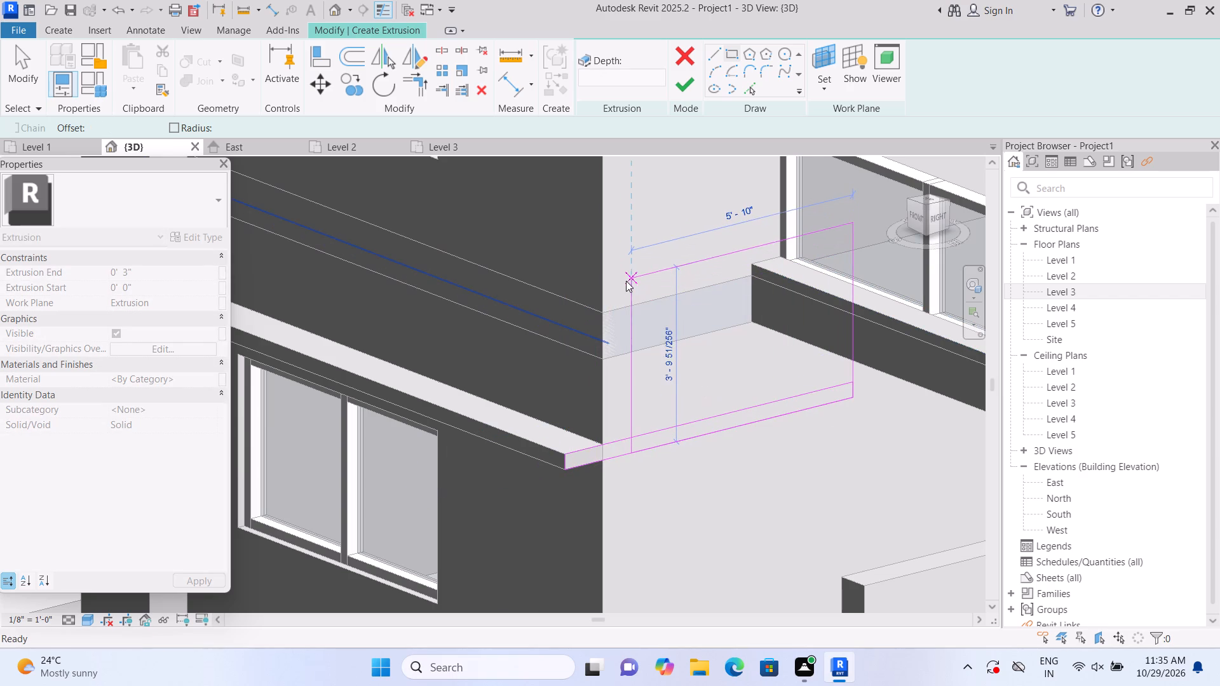
pyautogui.click(691, 84)
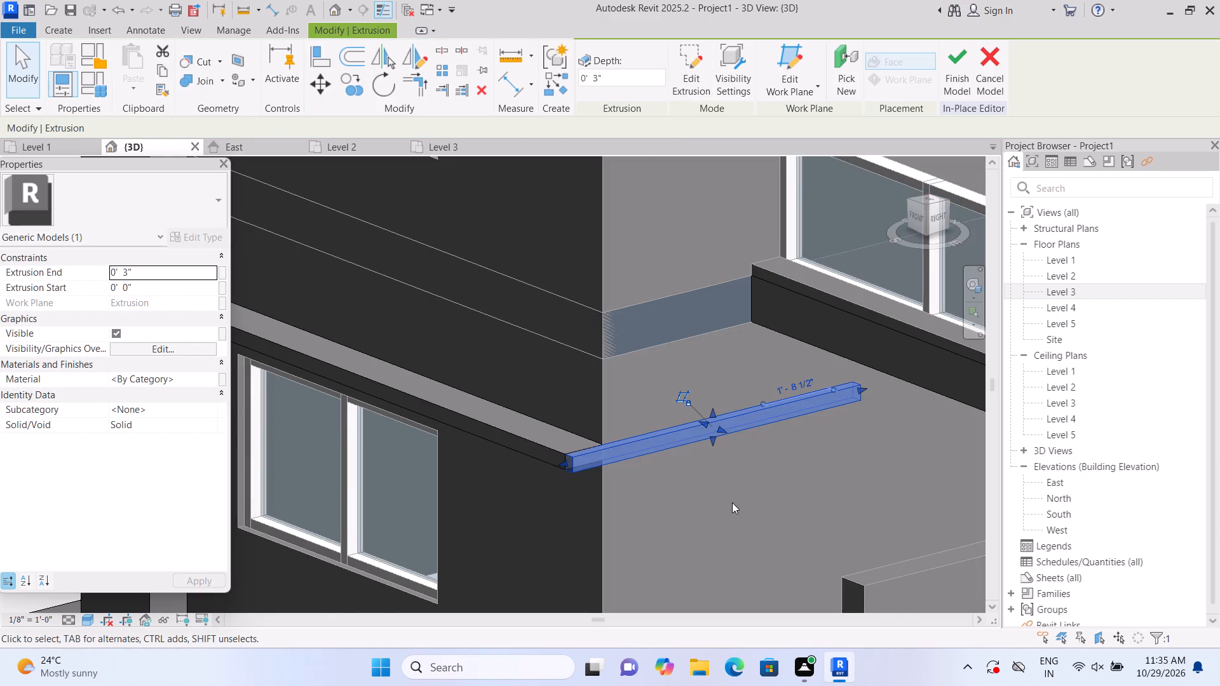
# Lengthen the new lower side-wall ledge along the wall until its far end reaches the wall corner beside the door.
pyautogui.scroll(3, 733, 502)
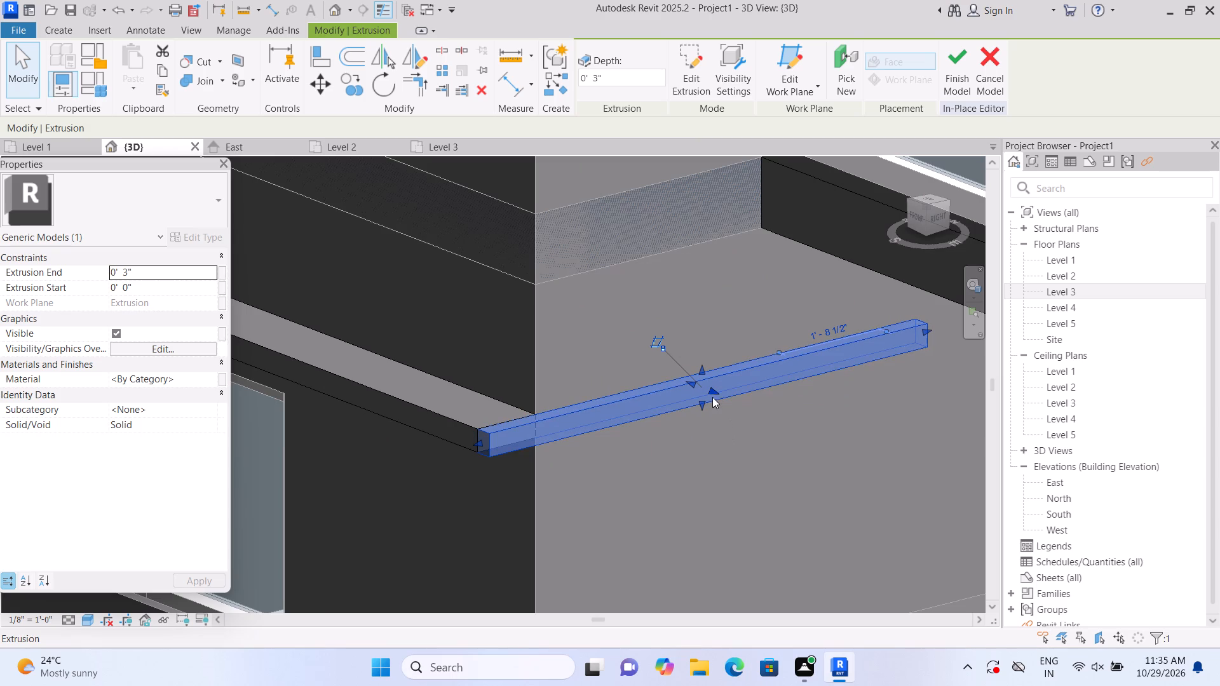
pyautogui.scroll(-4, 787, 414)
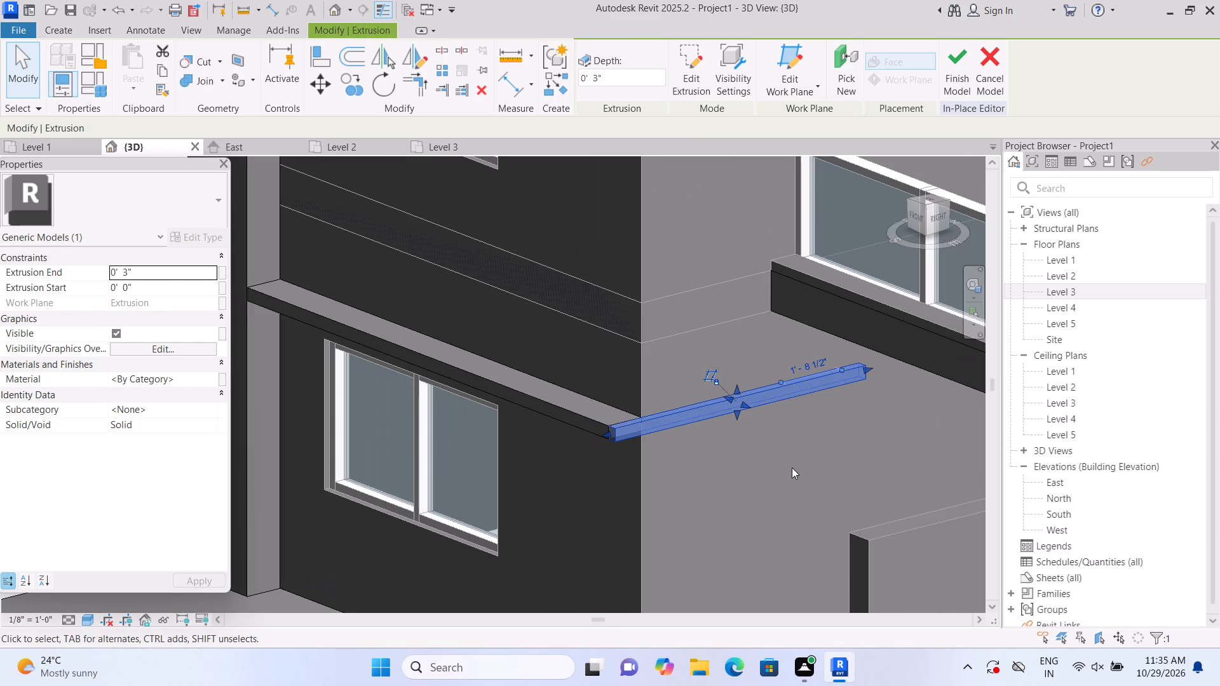
pyautogui.keyDown('shift'); pyautogui.moveTo(792, 467); pyautogui.dragTo(810, 457, button='middle'); pyautogui.keyUp('shift')
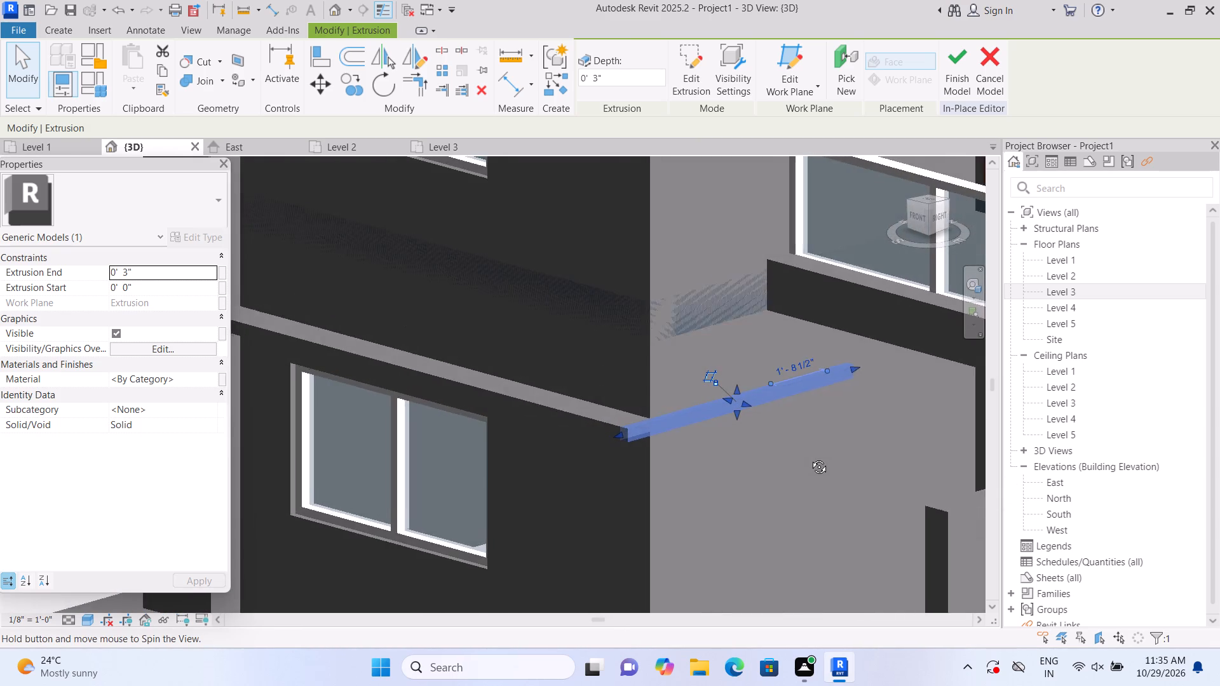
pyautogui.keyDown('shift'); pyautogui.moveTo(810, 457); pyautogui.dragTo(837, 411, button='middle'); pyautogui.keyUp('shift')
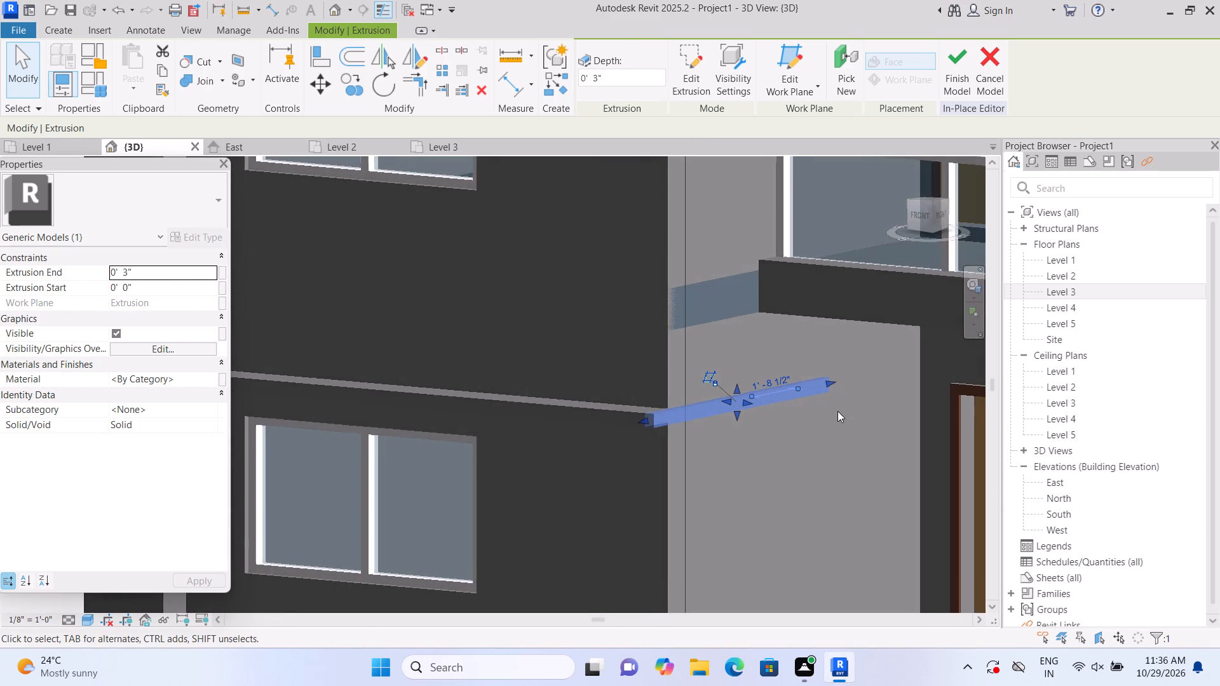
pyautogui.moveTo(829, 382); pyautogui.dragTo(902, 367)
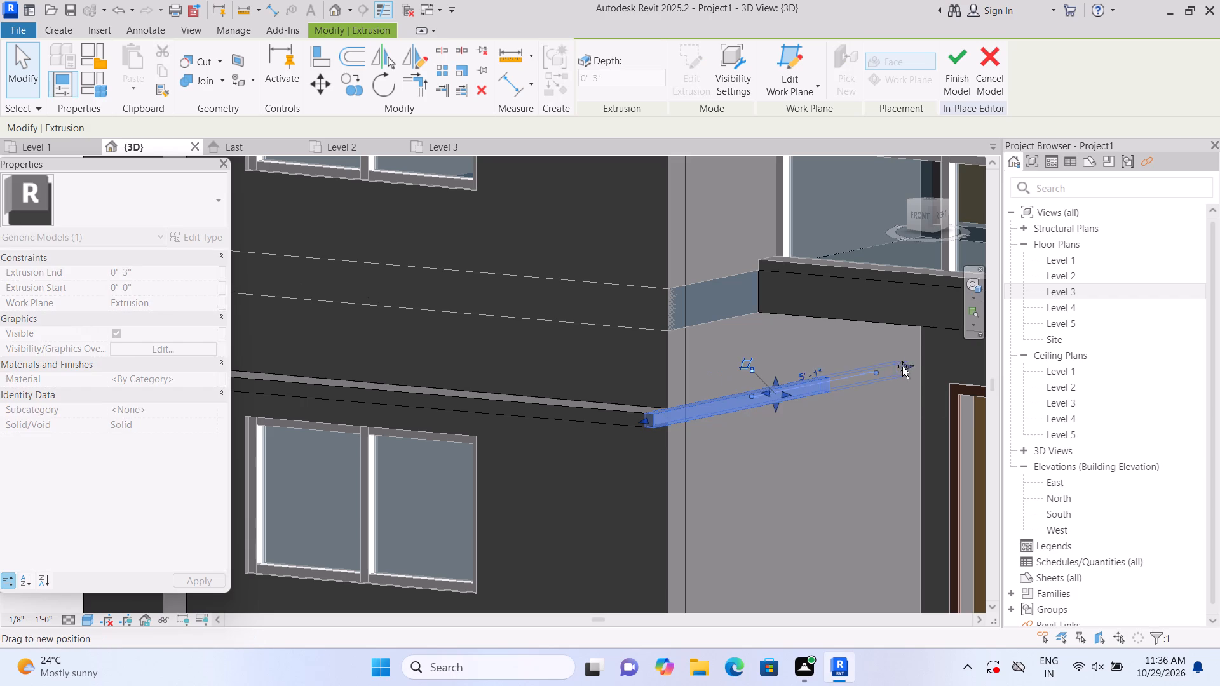
pyautogui.moveTo(902, 367); pyautogui.dragTo(921, 360)
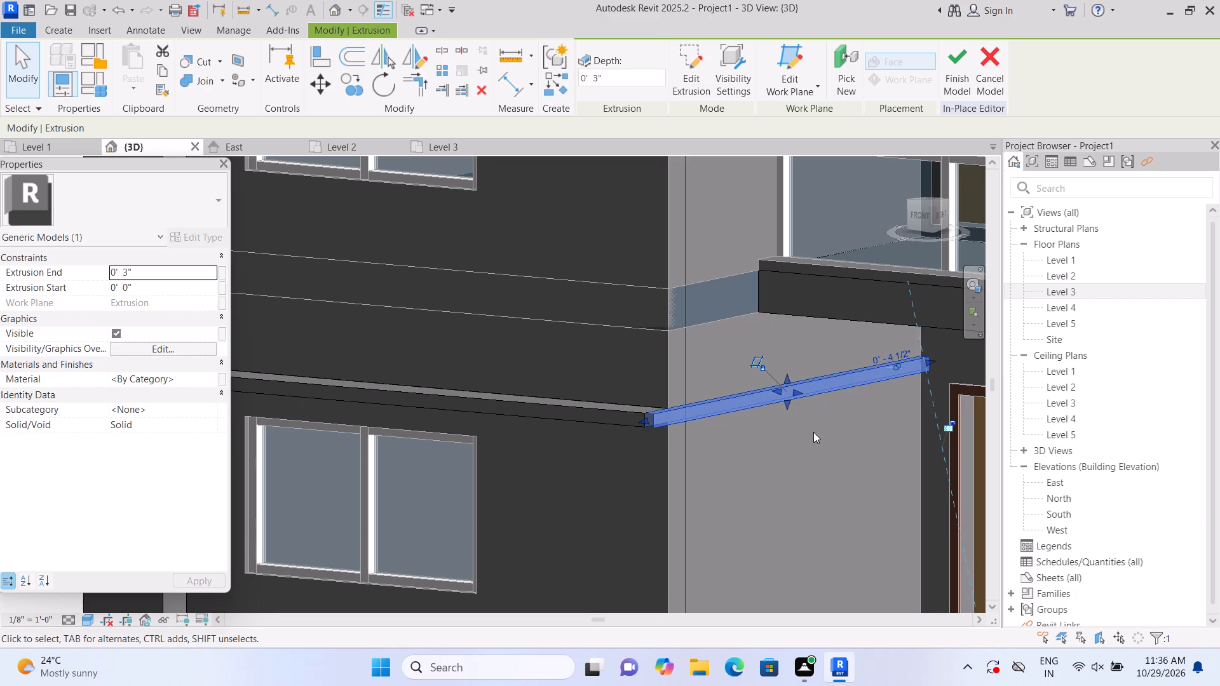
# Pull the outer face of the lower side-wall ledge outward to a depth of 10 1/2".
pyautogui.moveTo(796, 389); pyautogui.dragTo(811, 393)
pyautogui.scroll(-1, 796, 466)
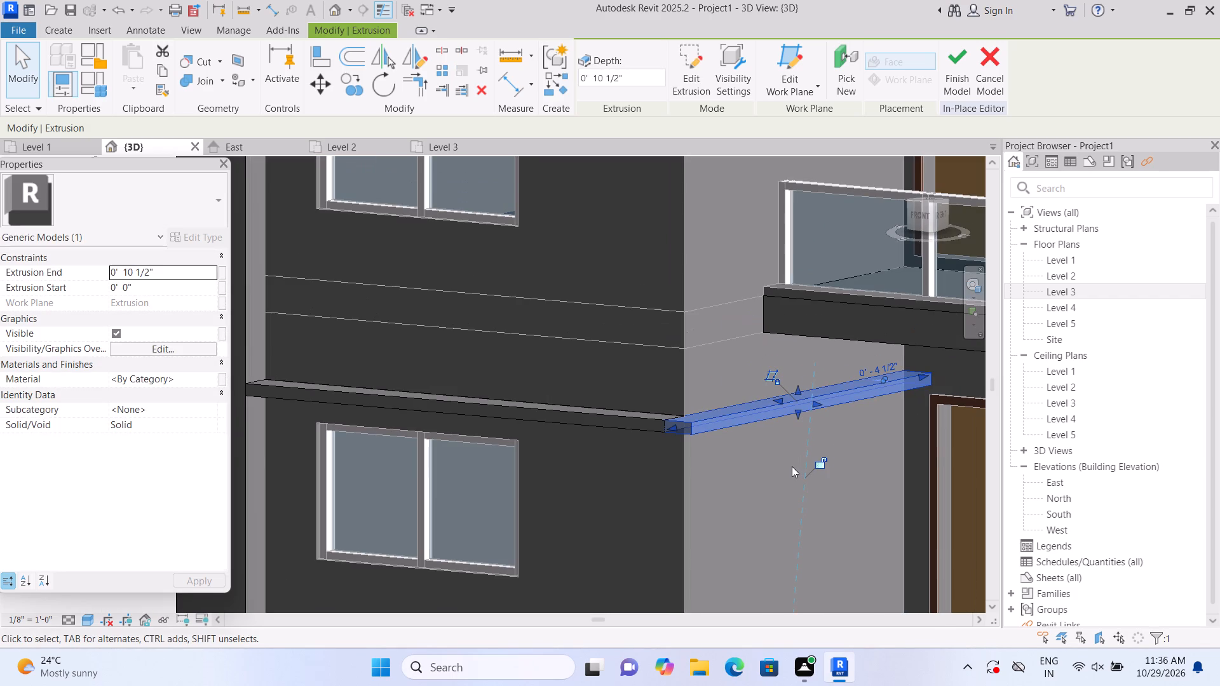
pyautogui.click(766, 474)
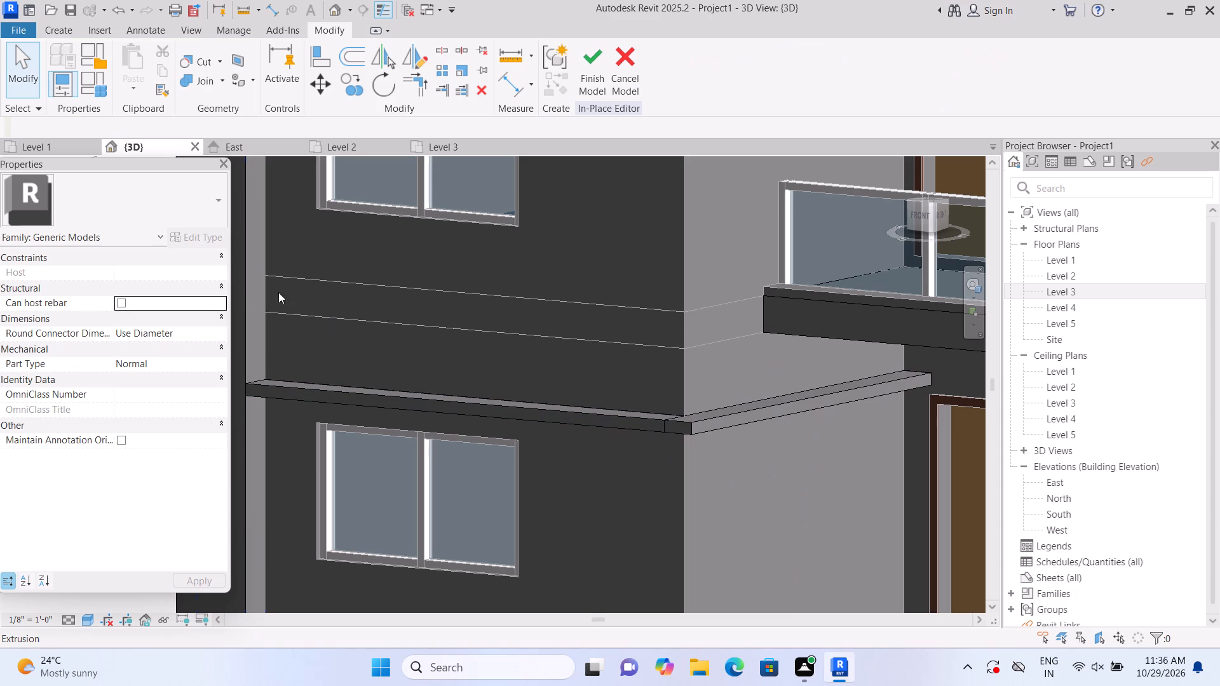
# Join the geometry of the ledge above the lower front window with the lower side-wall ledge at the building corner.
pyautogui.click(219, 84)
pyautogui.click(217, 113)
pyautogui.click(594, 415)
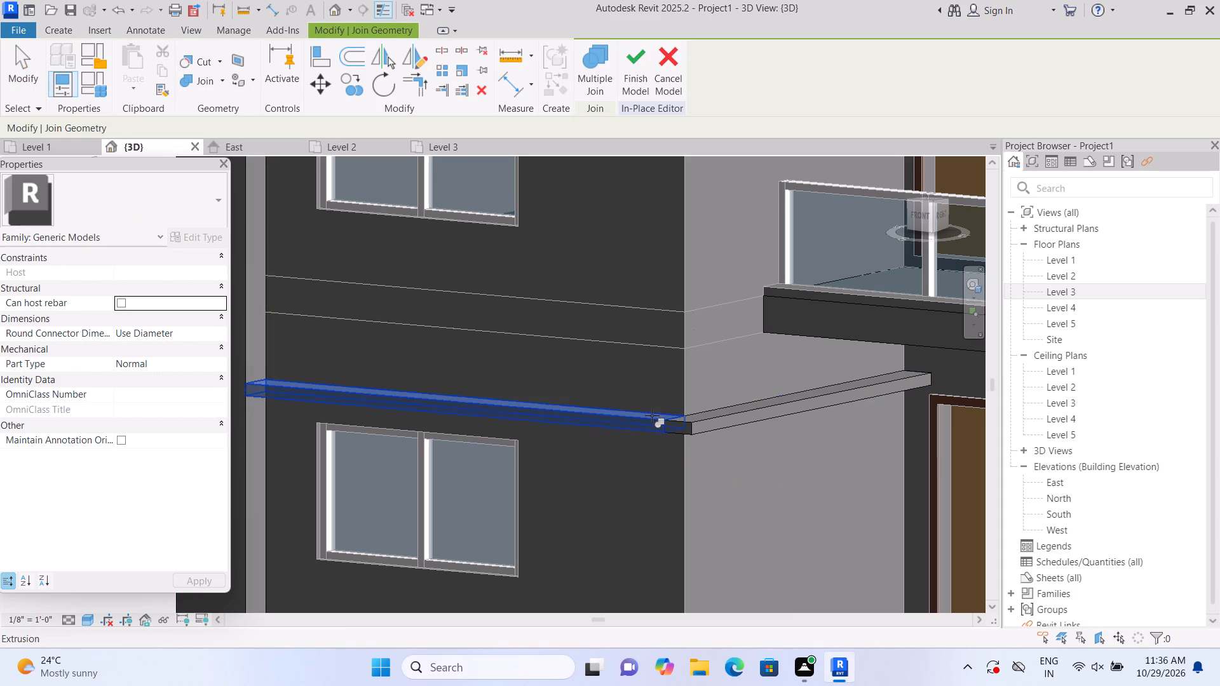
pyautogui.click(687, 419)
pyautogui.press('Escape')
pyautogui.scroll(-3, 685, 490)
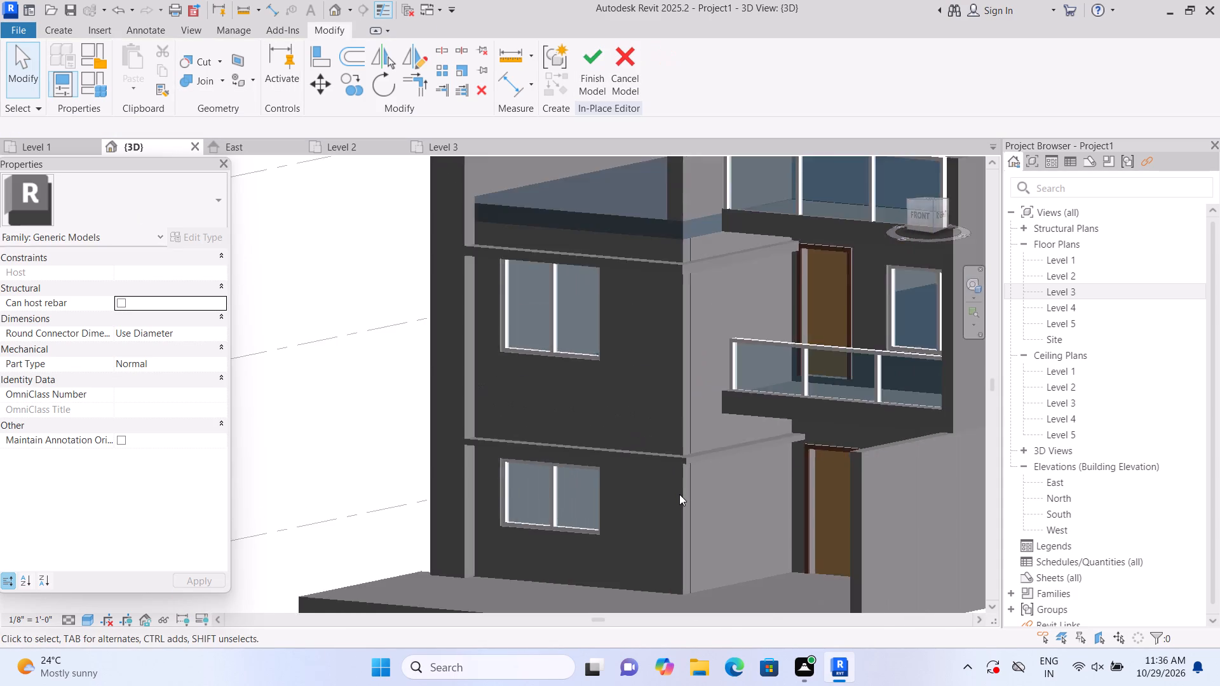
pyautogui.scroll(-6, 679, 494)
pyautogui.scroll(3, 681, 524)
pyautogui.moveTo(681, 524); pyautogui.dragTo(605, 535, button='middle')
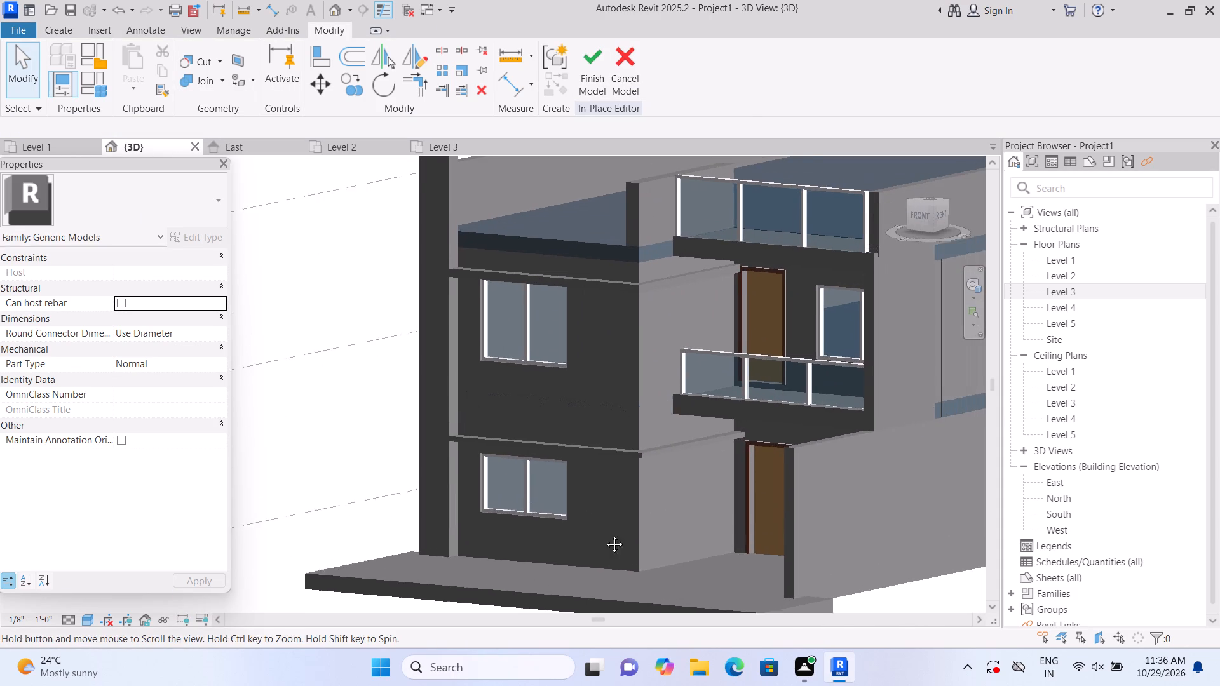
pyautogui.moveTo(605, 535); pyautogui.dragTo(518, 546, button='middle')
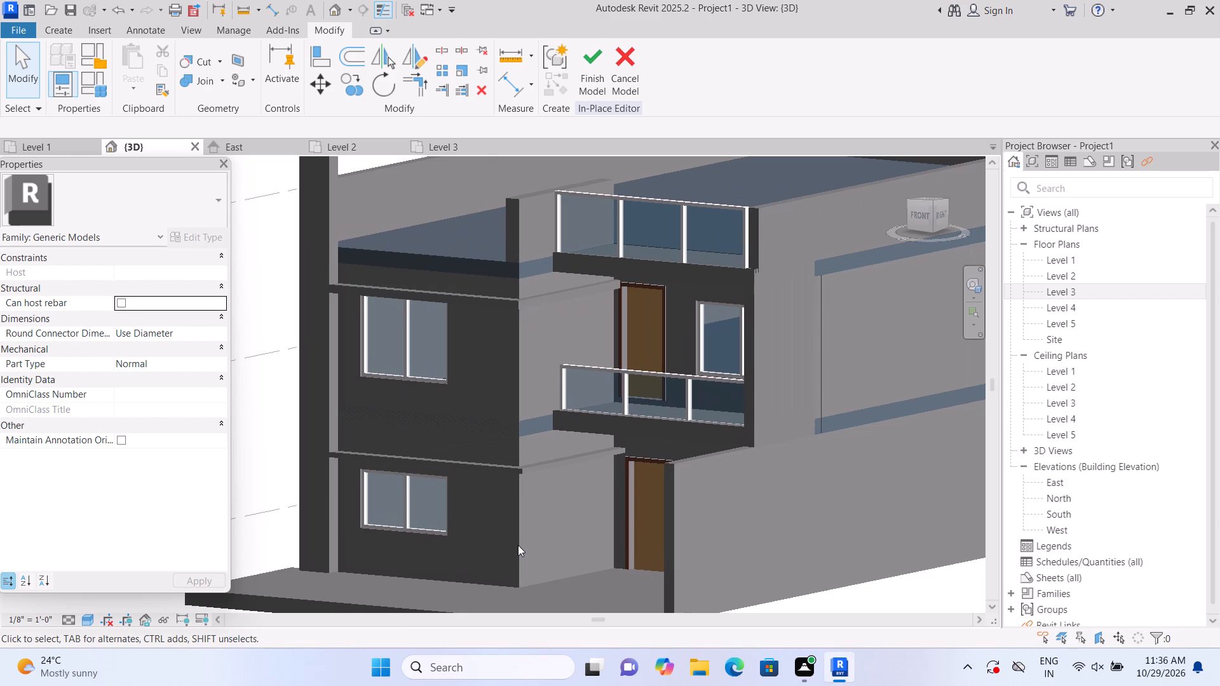
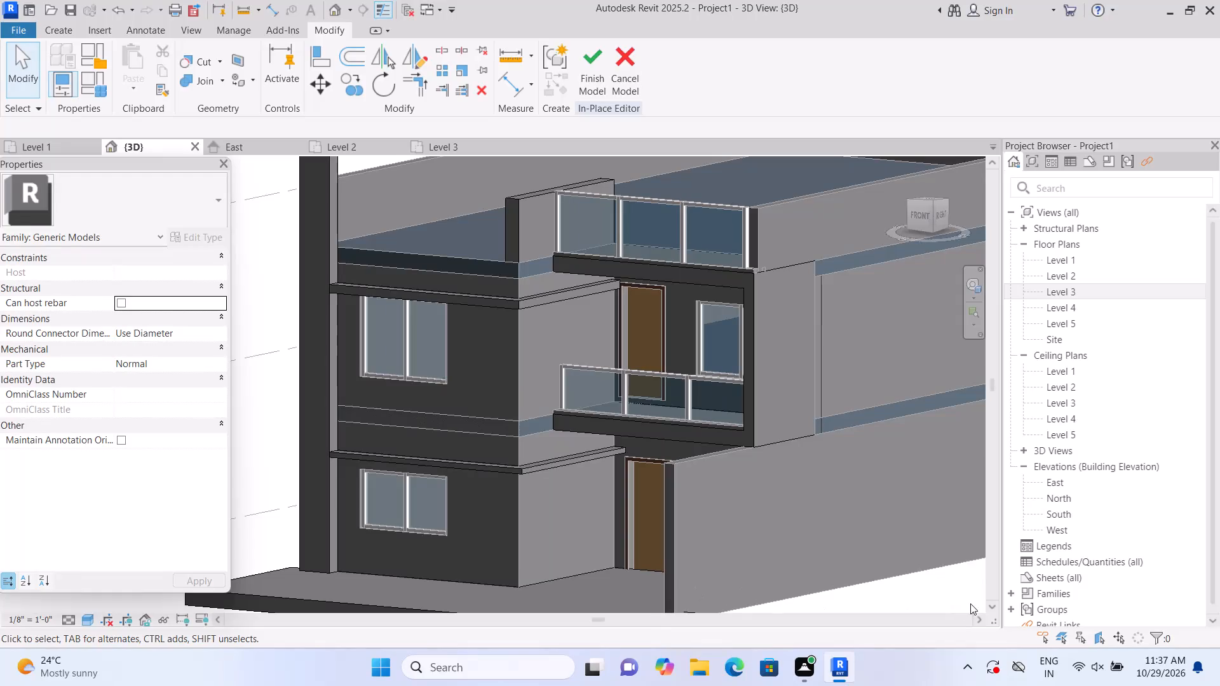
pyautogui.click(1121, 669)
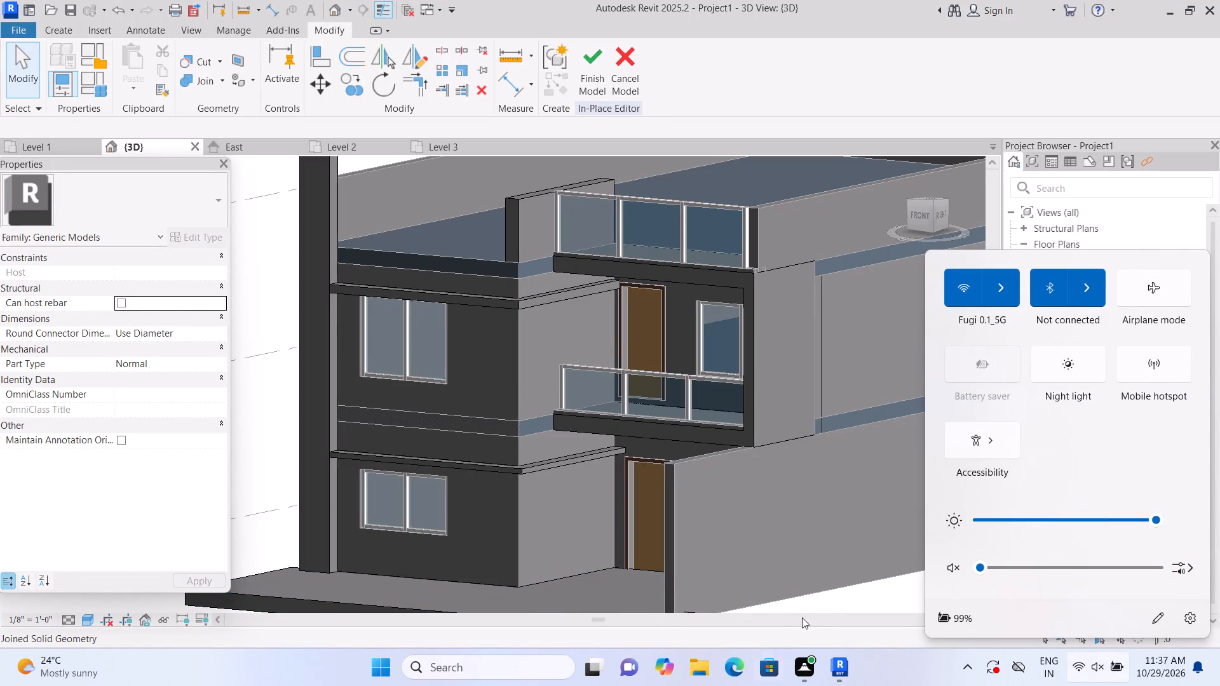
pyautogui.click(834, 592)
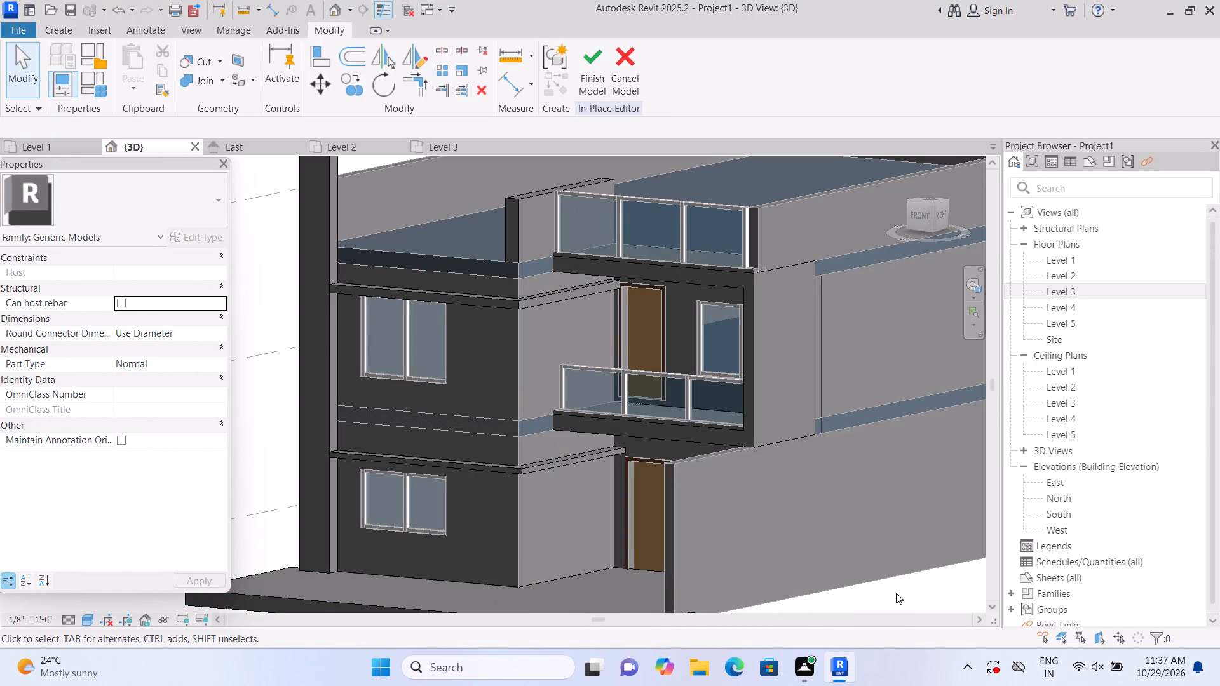
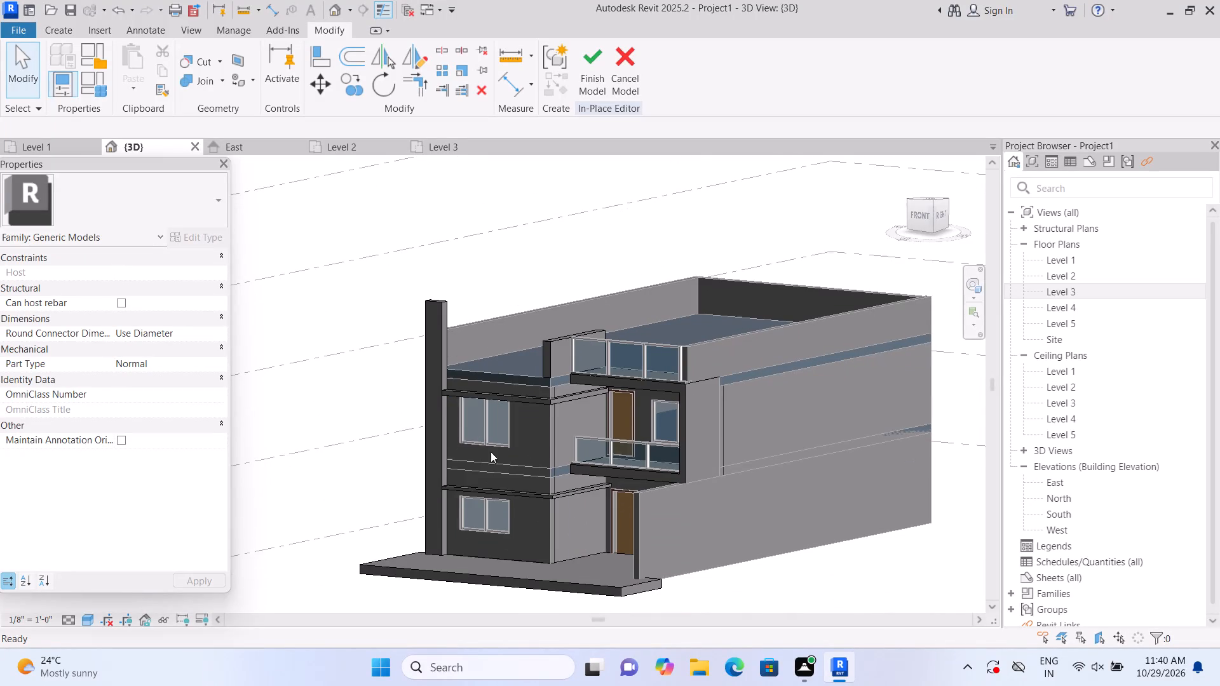
# Lower the top of the tall front corner column so it stands only slightly above the adjoining roof parapet.
pyautogui.scroll(1, 473, 311)
pyautogui.scroll(1, 477, 370)
pyautogui.moveTo(479, 391); pyautogui.dragTo(465, 361, button='middle')
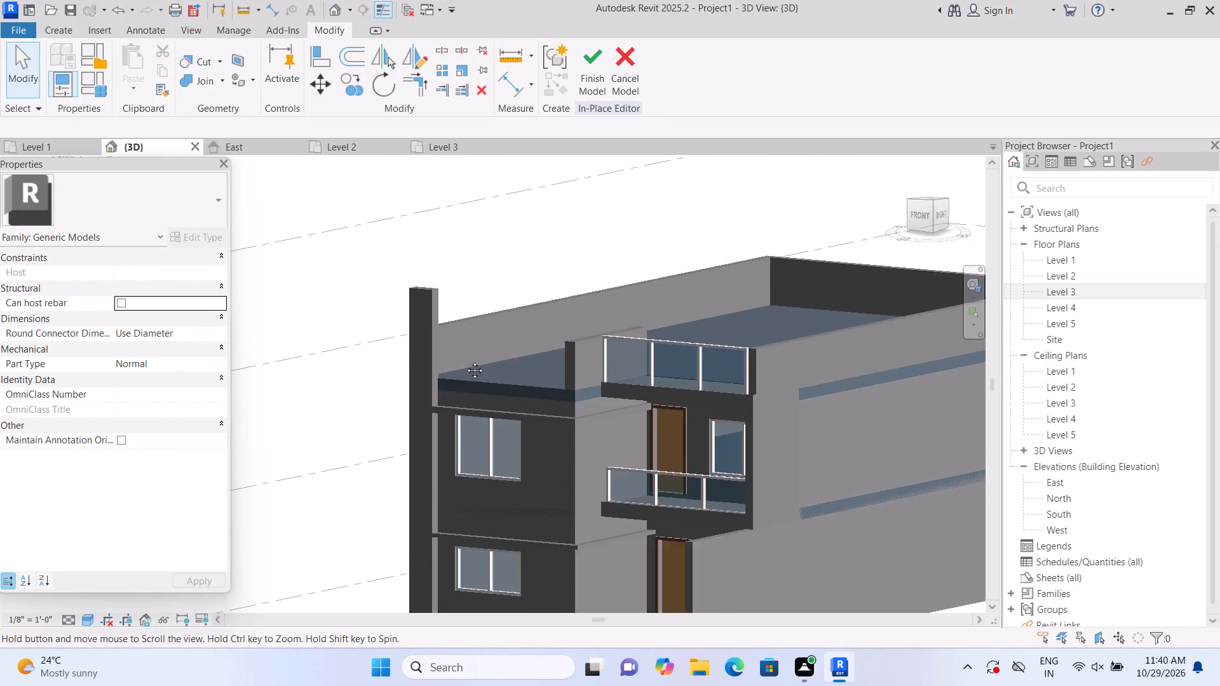
pyautogui.moveTo(465, 361); pyautogui.dragTo(456, 334, button='middle')
pyautogui.scroll(5, 454, 334)
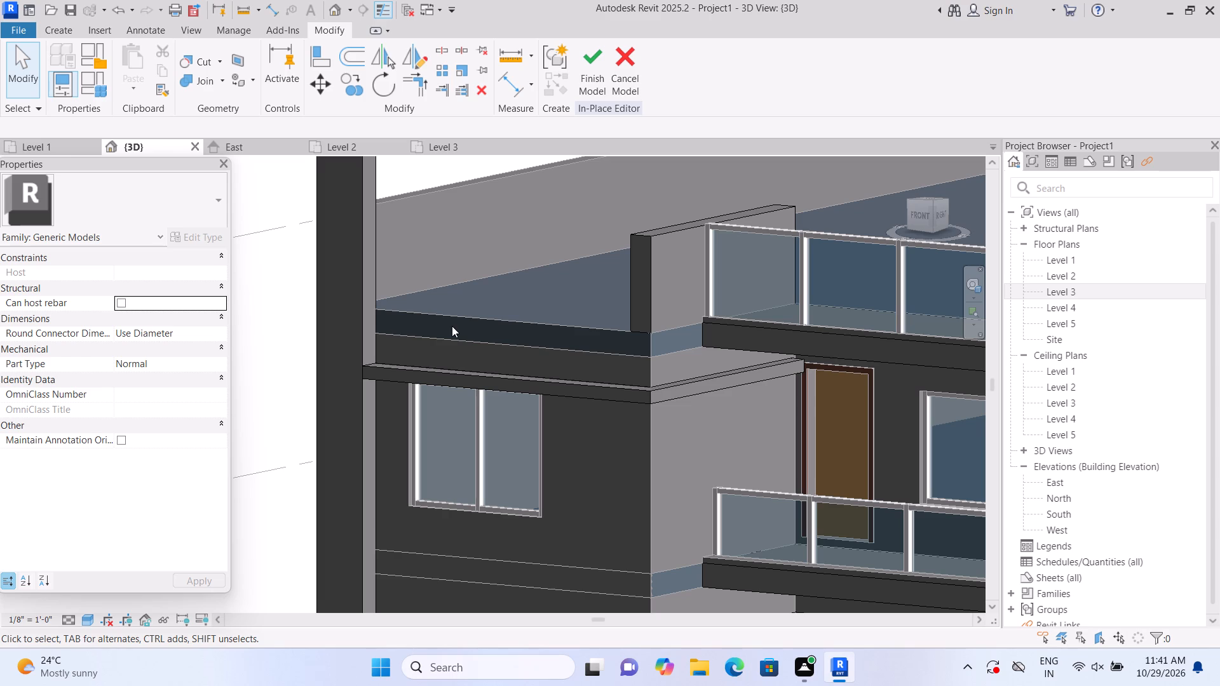
pyautogui.moveTo(413, 332); pyautogui.dragTo(414, 384, button='middle')
pyautogui.moveTo(426, 311); pyautogui.dragTo(425, 386, button='middle')
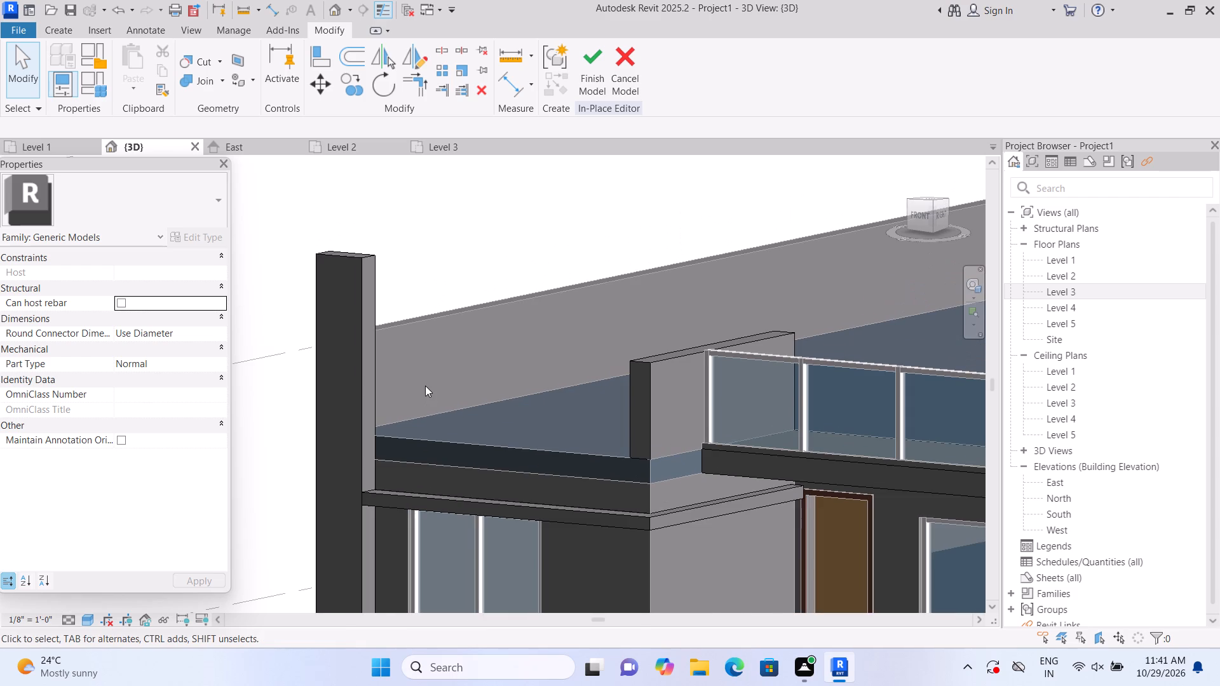
pyautogui.click(362, 283)
pyautogui.moveTo(344, 247); pyautogui.dragTo(344, 253)
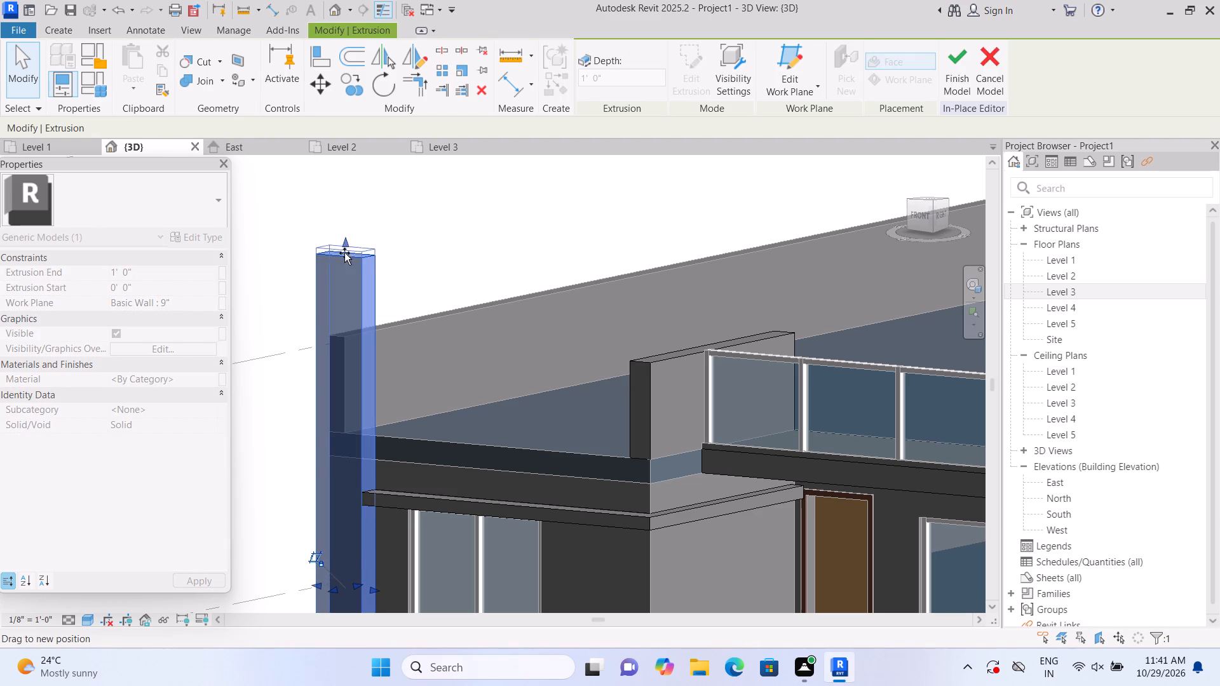
pyautogui.moveTo(344, 253); pyautogui.dragTo(335, 314)
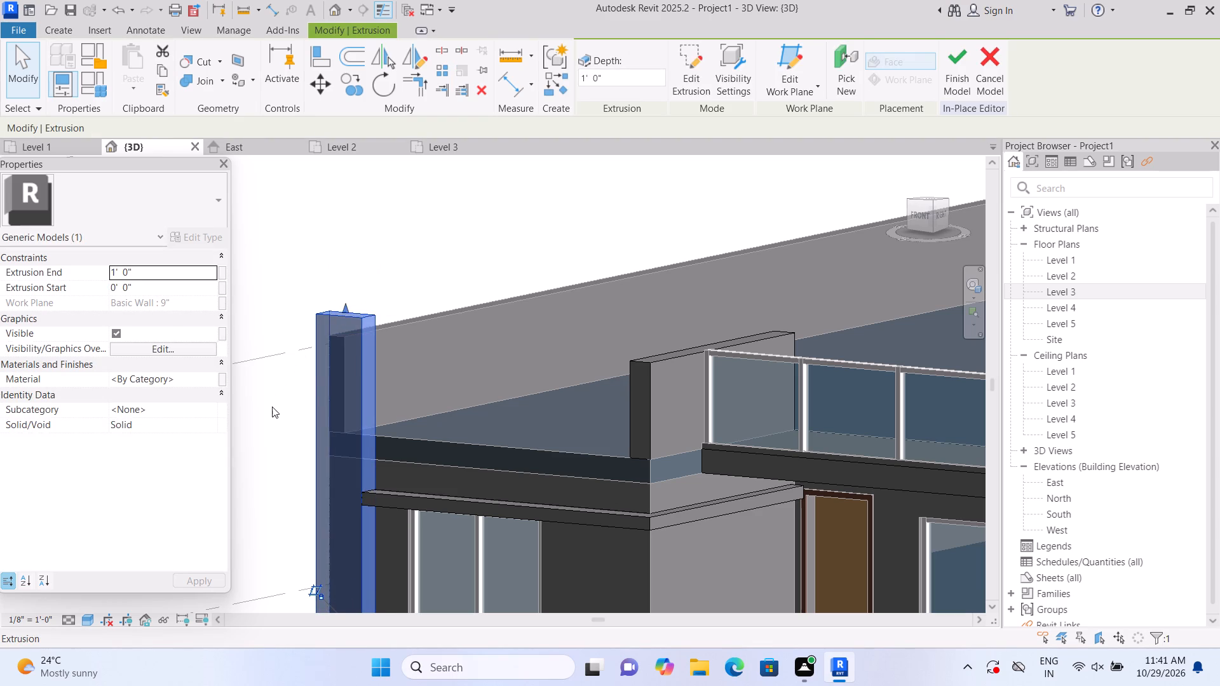
pyautogui.click(272, 407)
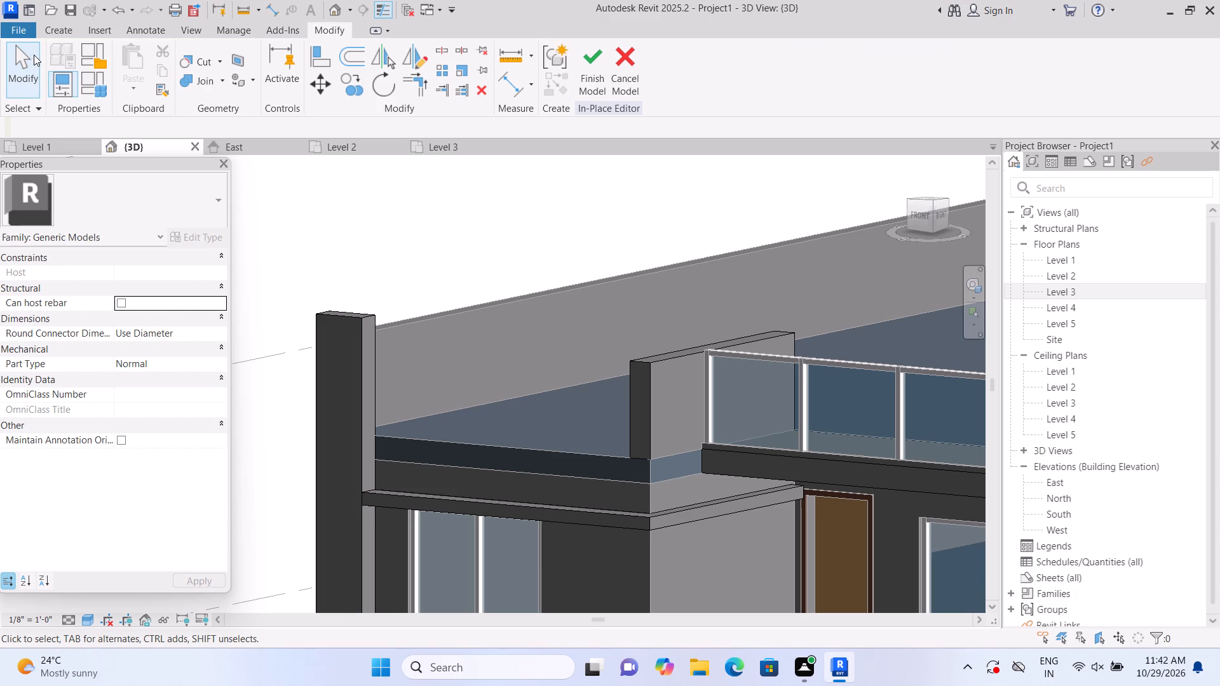
# Start a new extrusion with its work plane set on the flat roof's top surface.
pyautogui.doubleClick(65, 32)
pyautogui.click(132, 83)
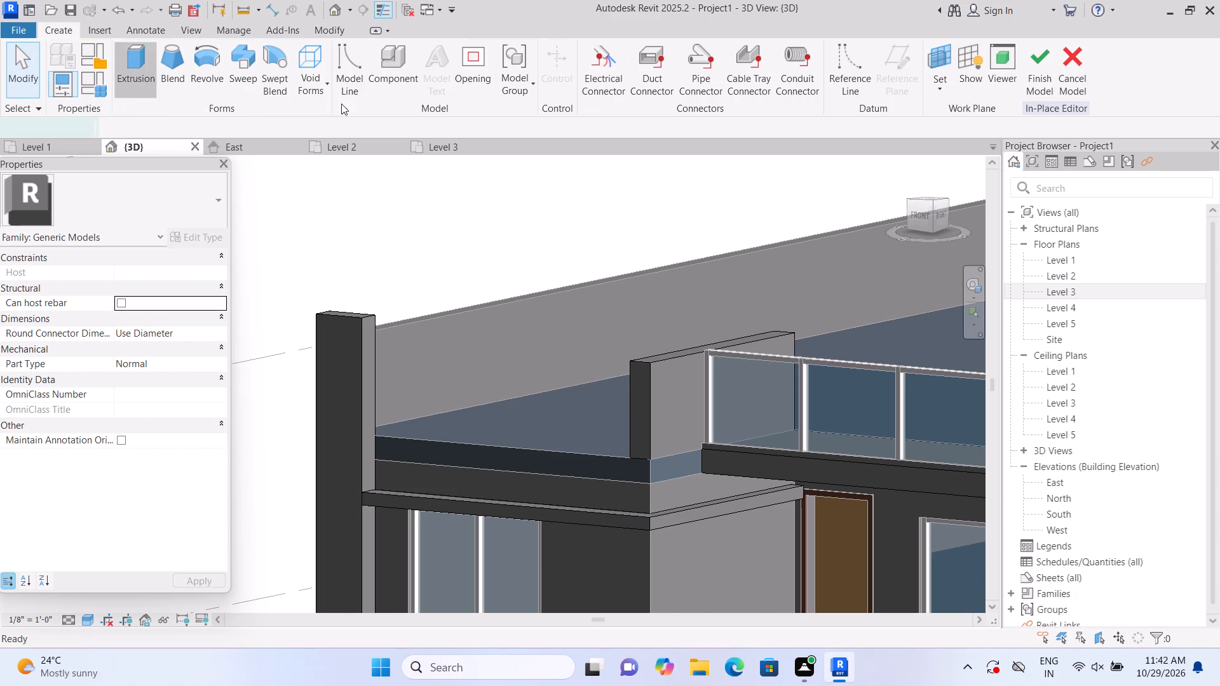
pyautogui.click(821, 94)
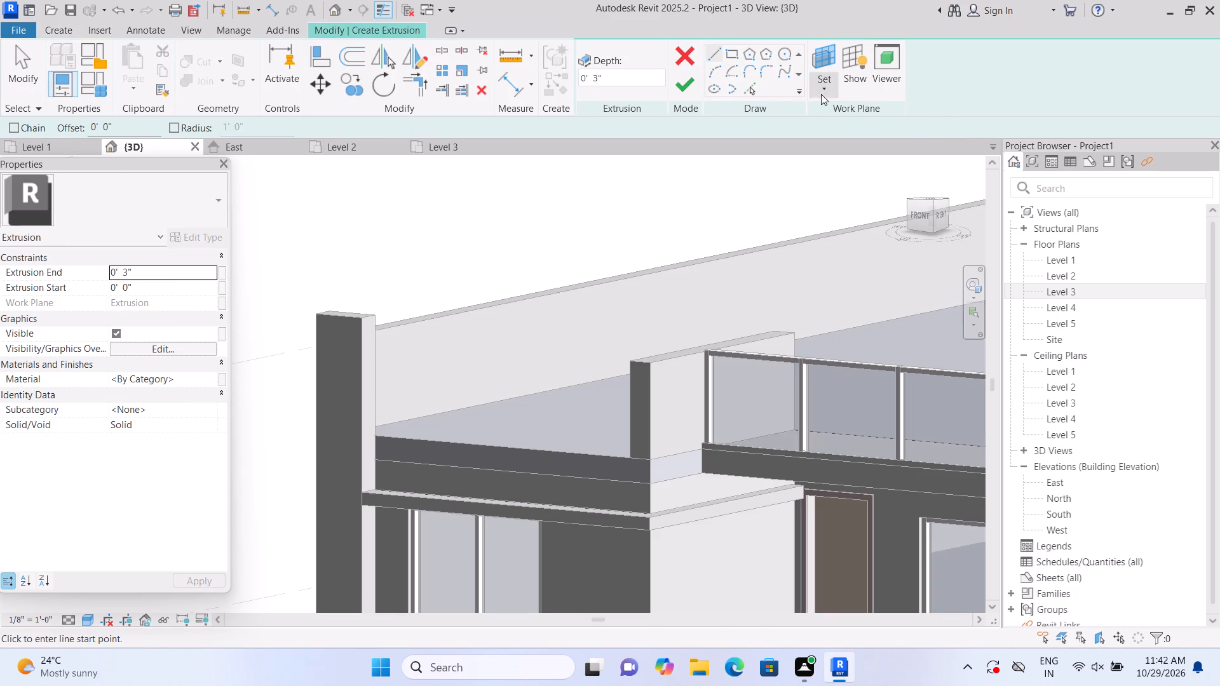
pyautogui.click(824, 142)
pyautogui.click(515, 443)
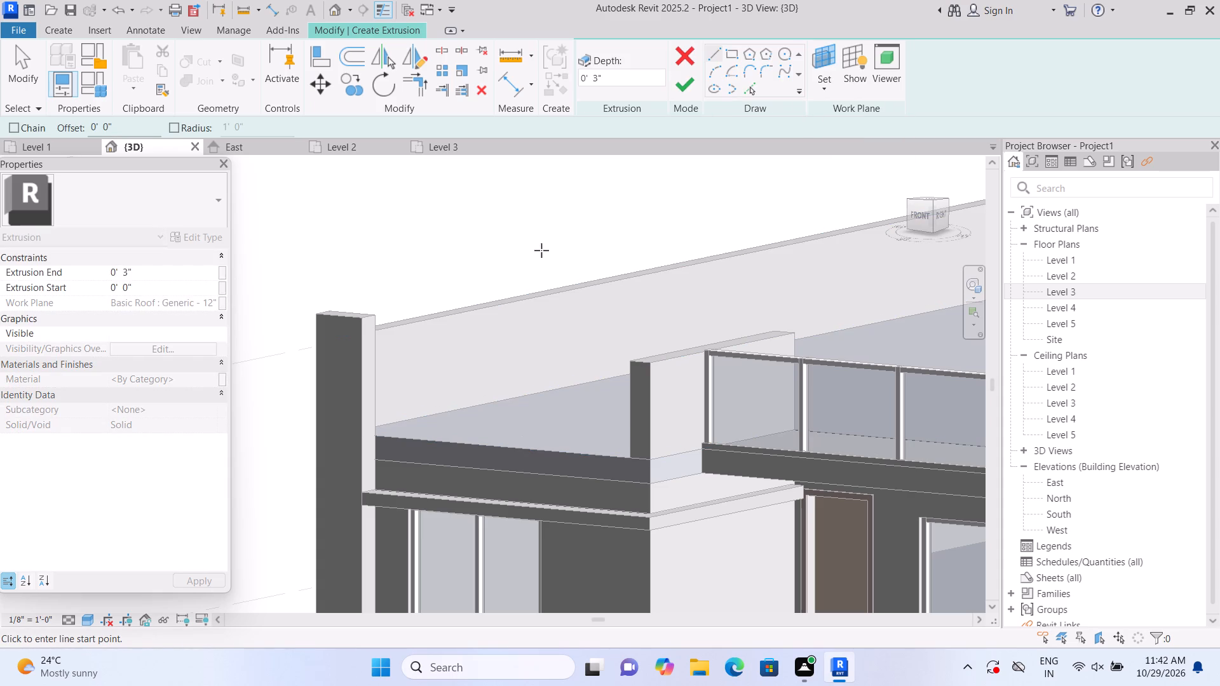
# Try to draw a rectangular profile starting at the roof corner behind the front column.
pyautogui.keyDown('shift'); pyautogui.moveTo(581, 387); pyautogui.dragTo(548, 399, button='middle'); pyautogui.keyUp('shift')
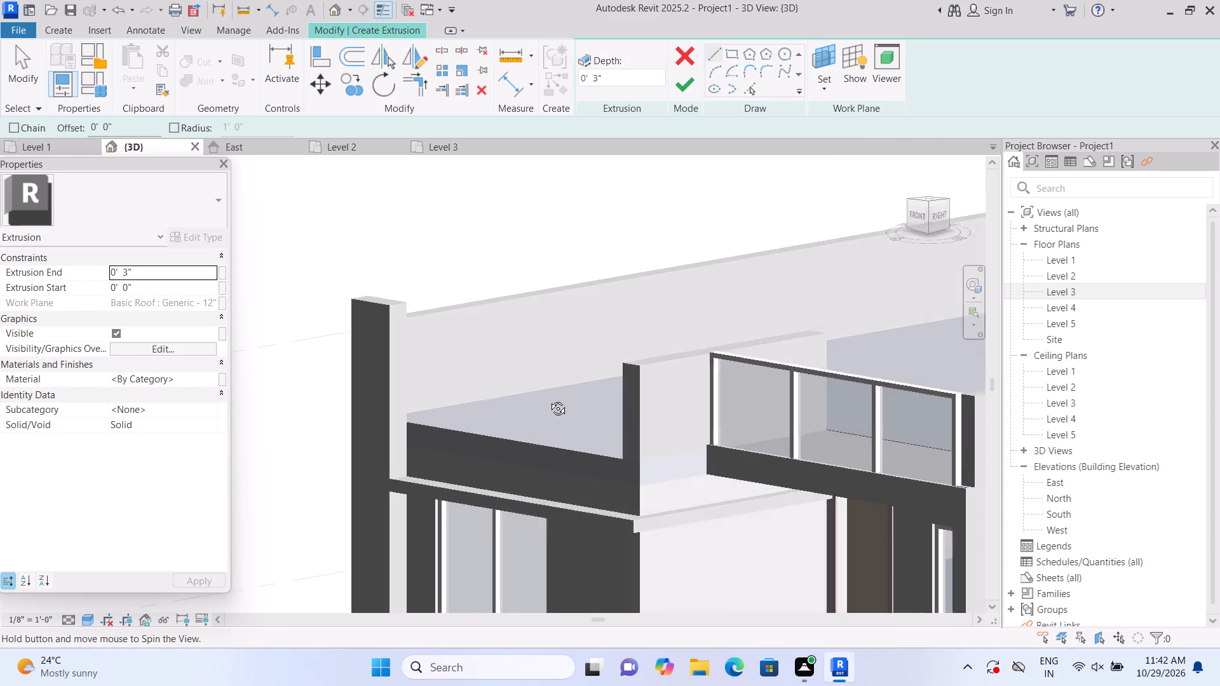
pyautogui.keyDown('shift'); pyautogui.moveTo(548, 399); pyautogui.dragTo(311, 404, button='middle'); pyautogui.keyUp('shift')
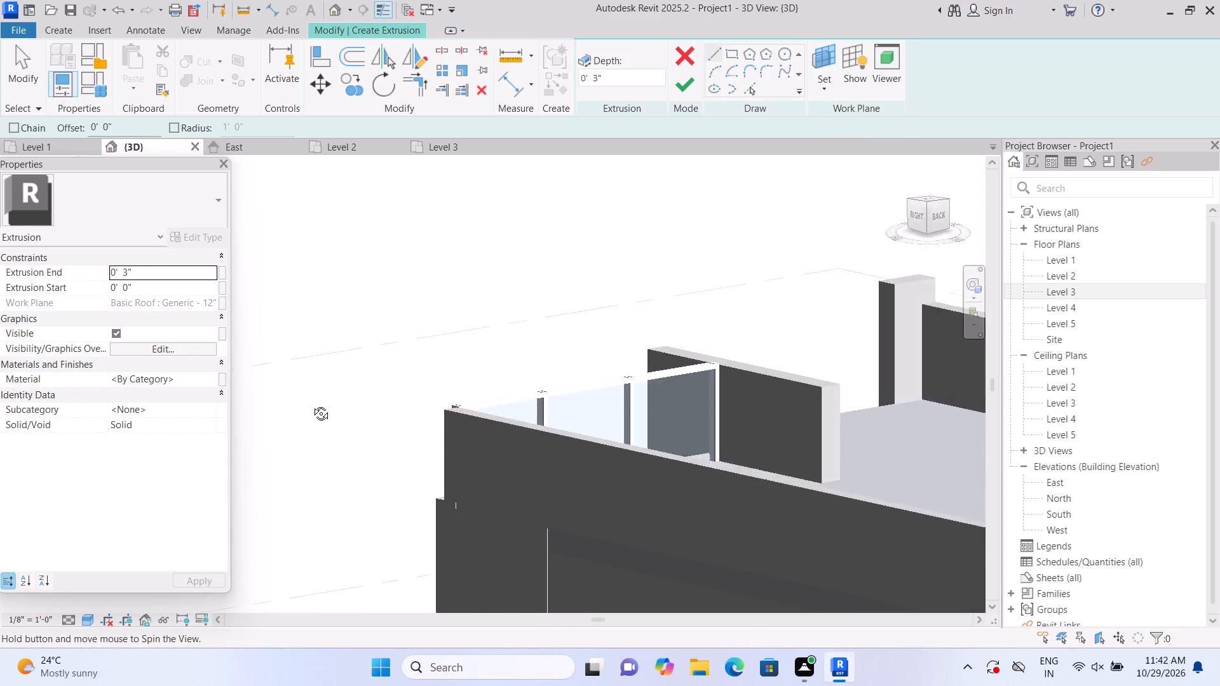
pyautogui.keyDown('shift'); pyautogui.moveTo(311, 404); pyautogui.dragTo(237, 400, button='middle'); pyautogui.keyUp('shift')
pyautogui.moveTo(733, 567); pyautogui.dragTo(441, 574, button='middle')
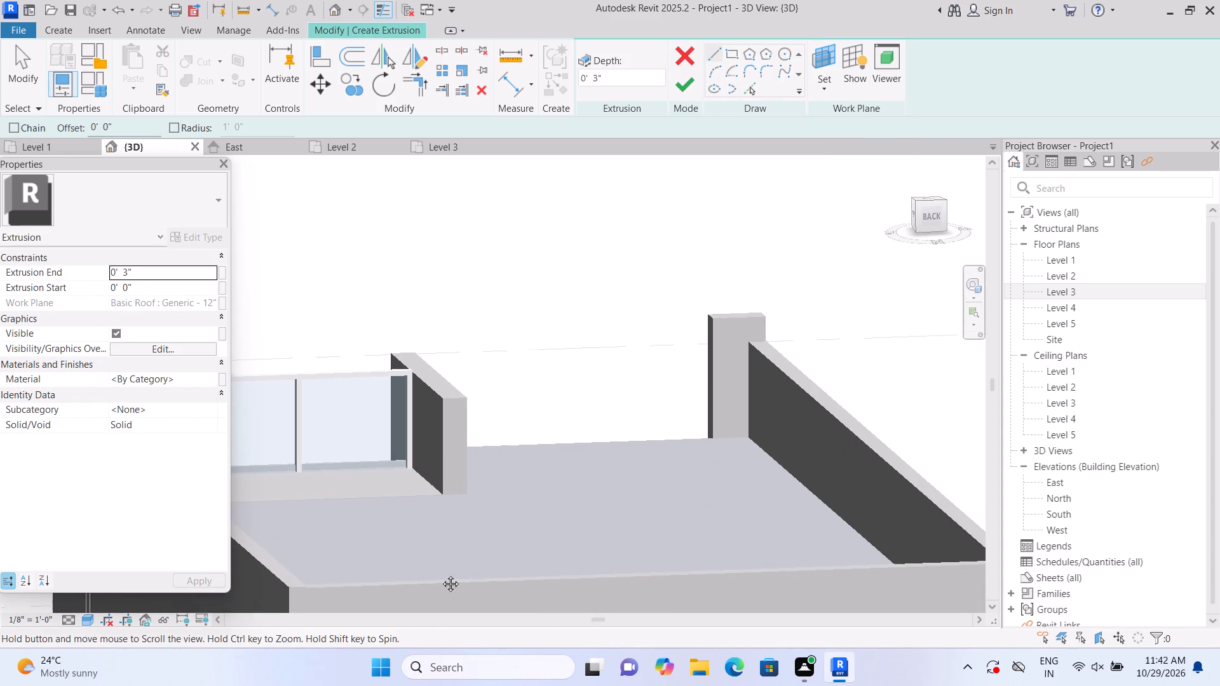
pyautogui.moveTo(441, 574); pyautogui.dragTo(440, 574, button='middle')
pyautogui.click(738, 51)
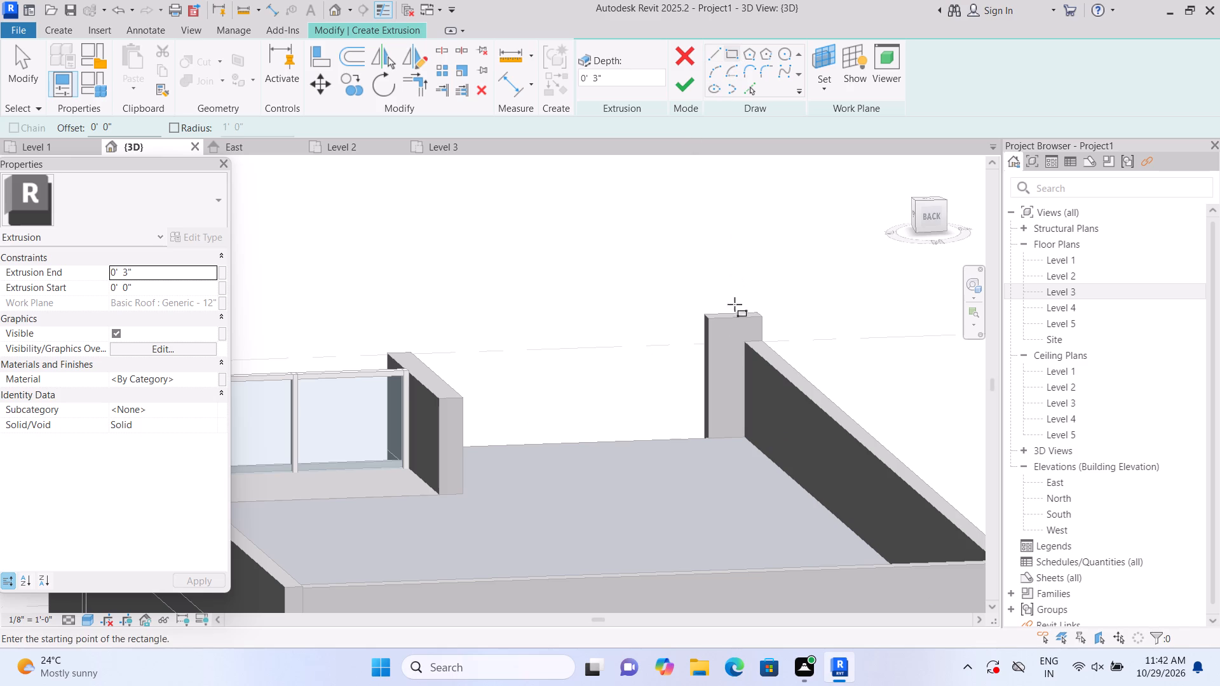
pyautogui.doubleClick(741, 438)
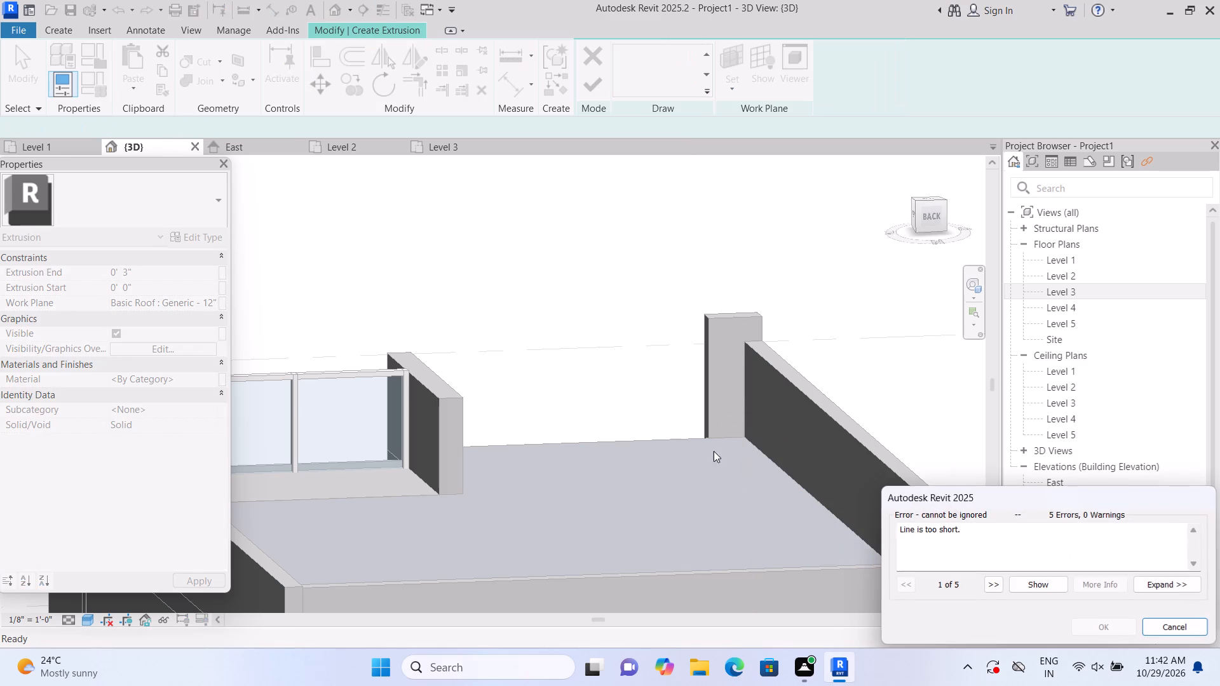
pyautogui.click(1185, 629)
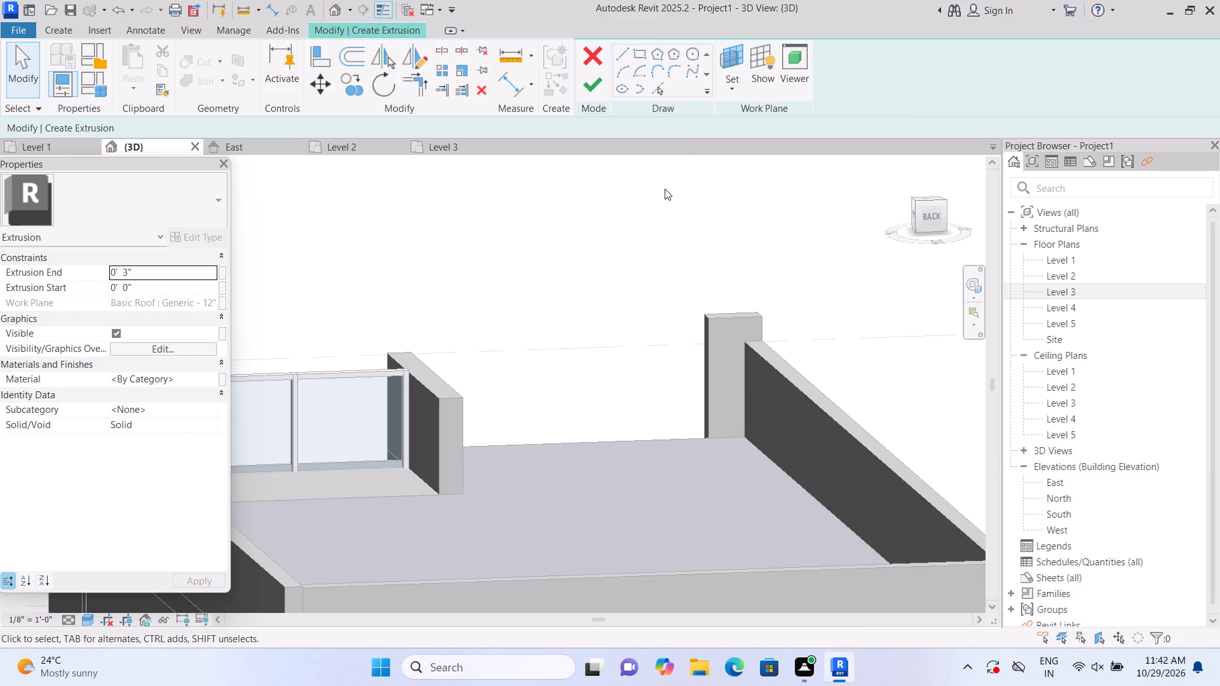
# Extrude a rectangle 3" high and about 7 1/2" wide along the roof's front edge, from the corner column to the short parapet beside the balcony.
pyautogui.click(647, 55)
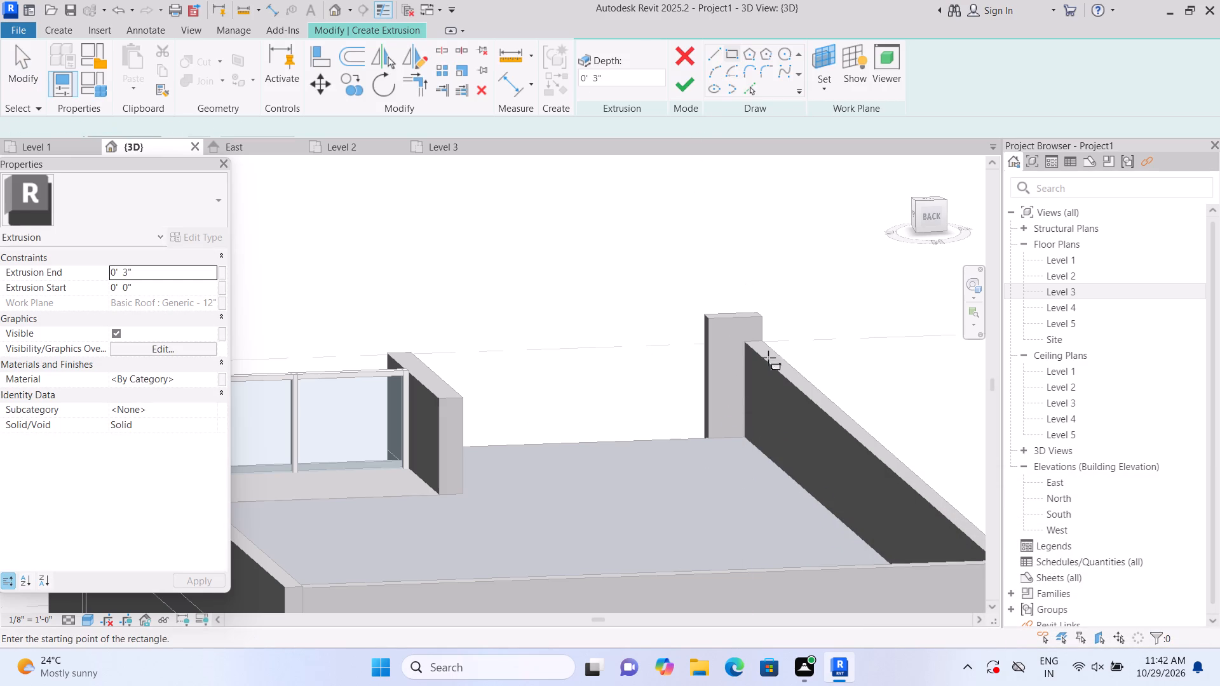
pyautogui.scroll(10, 740, 438)
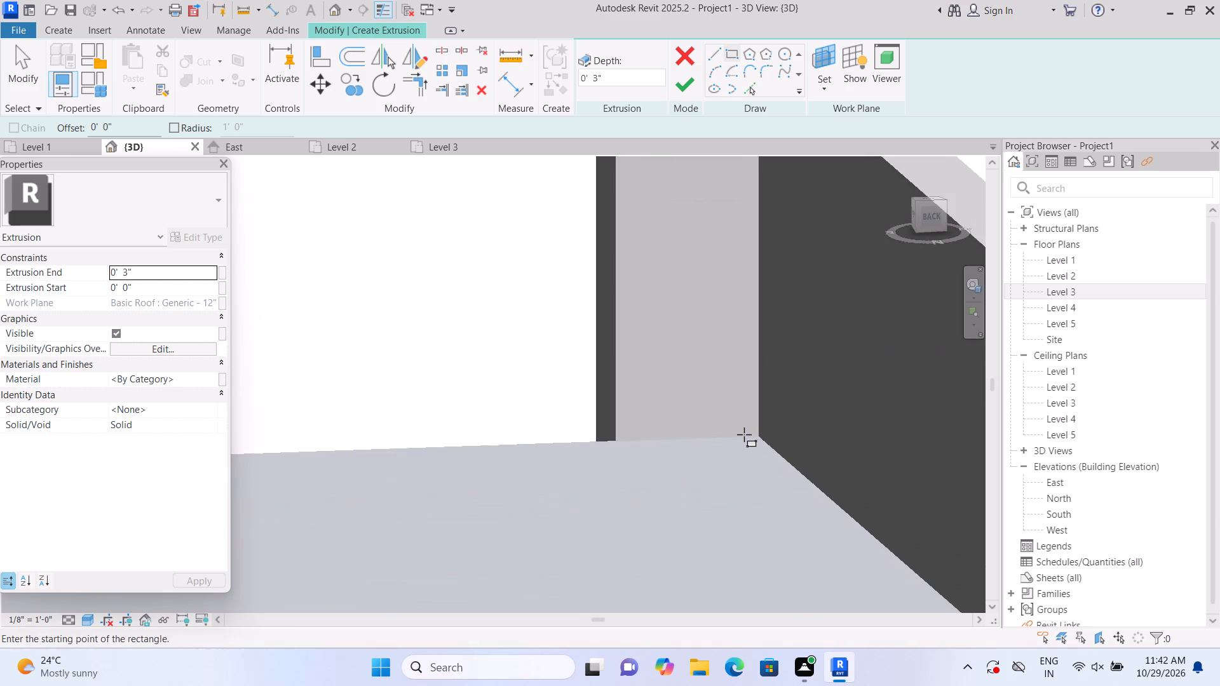
pyautogui.click(755, 437)
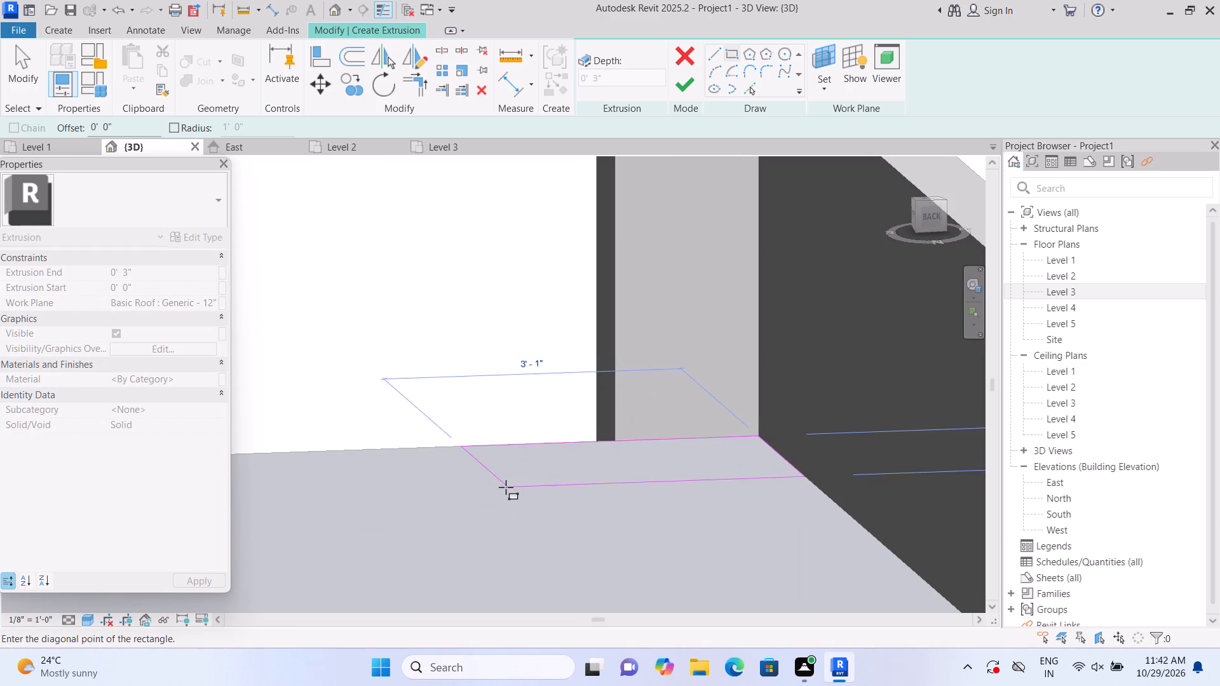
pyautogui.moveTo(441, 495); pyautogui.dragTo(719, 372, button='middle')
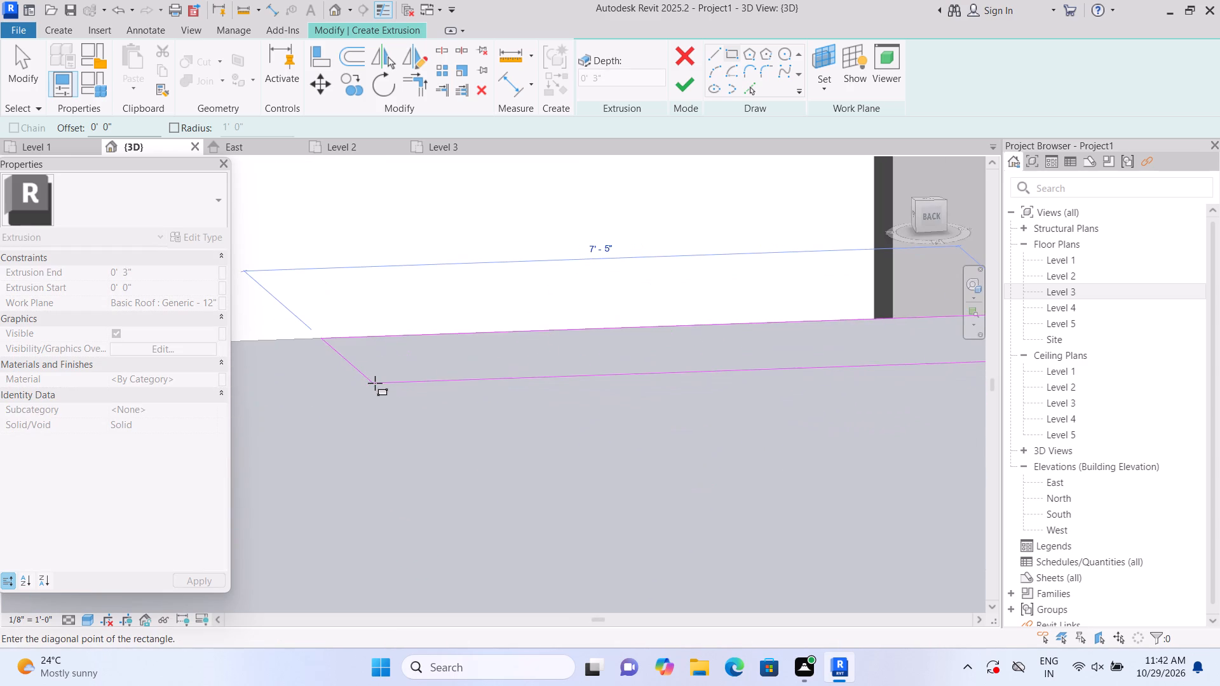
pyautogui.scroll(-9, 375, 383)
pyautogui.moveTo(384, 378); pyautogui.dragTo(395, 384, button='middle')
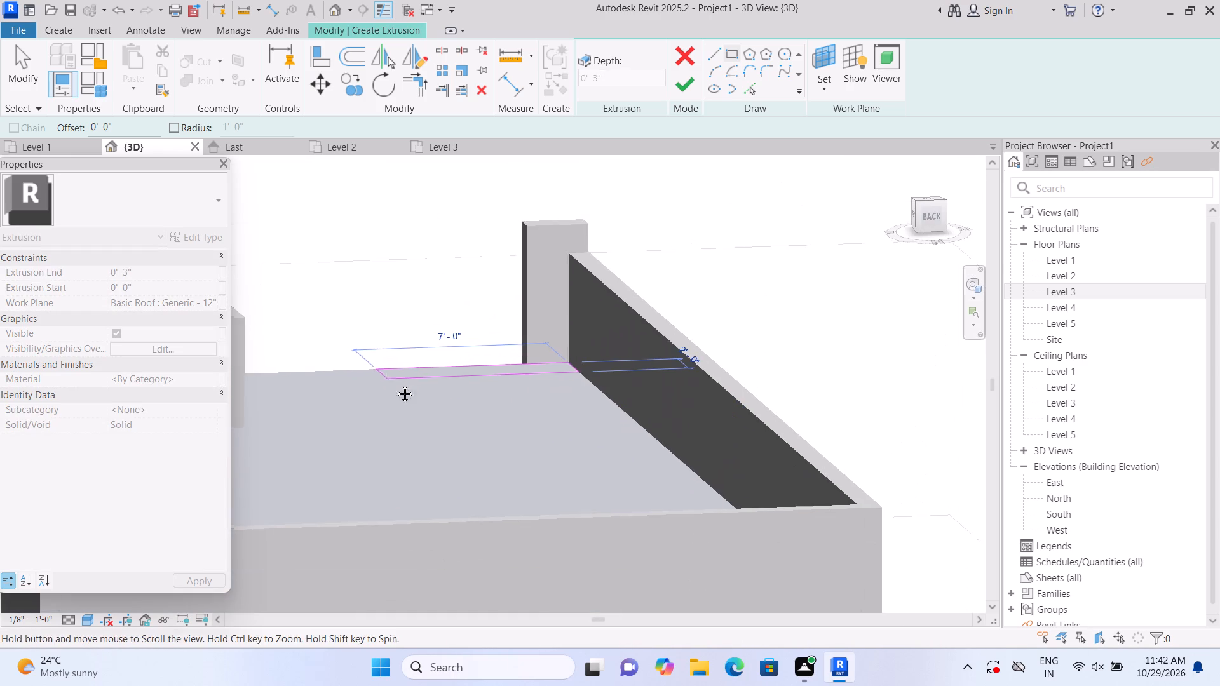
pyautogui.moveTo(395, 384); pyautogui.dragTo(657, 386, button='middle')
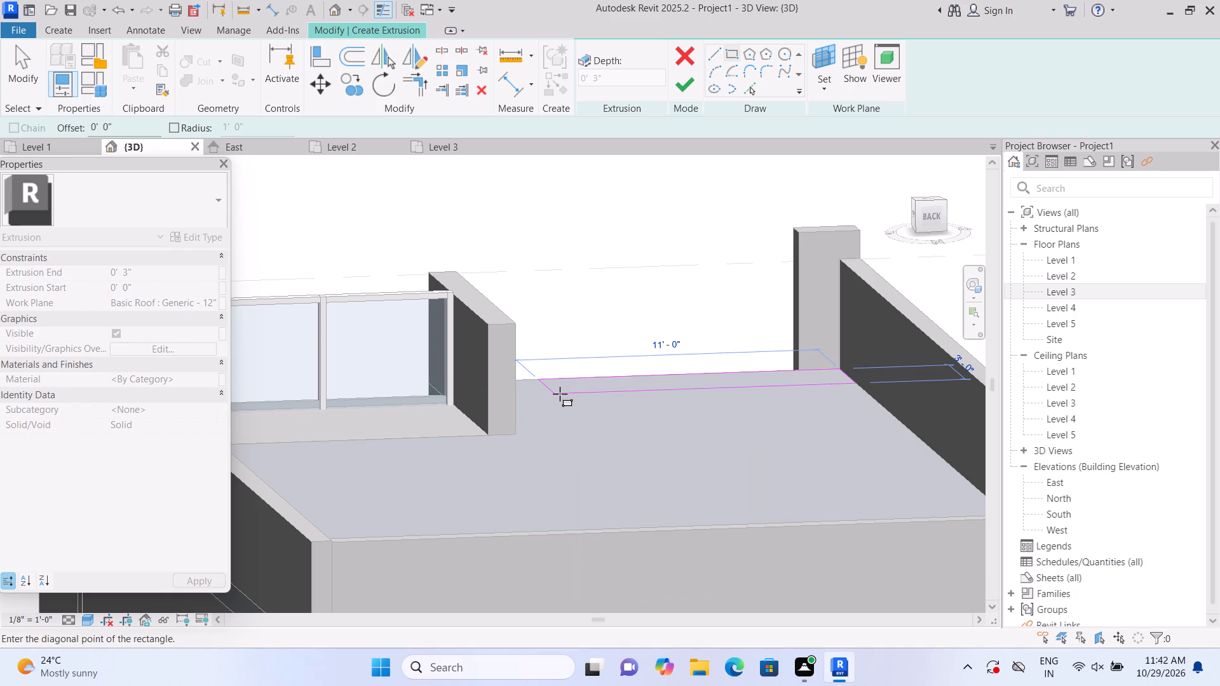
pyautogui.keyDown('shift'); pyautogui.moveTo(560, 394); pyautogui.dragTo(482, 408, button='middle'); pyautogui.keyUp('shift')
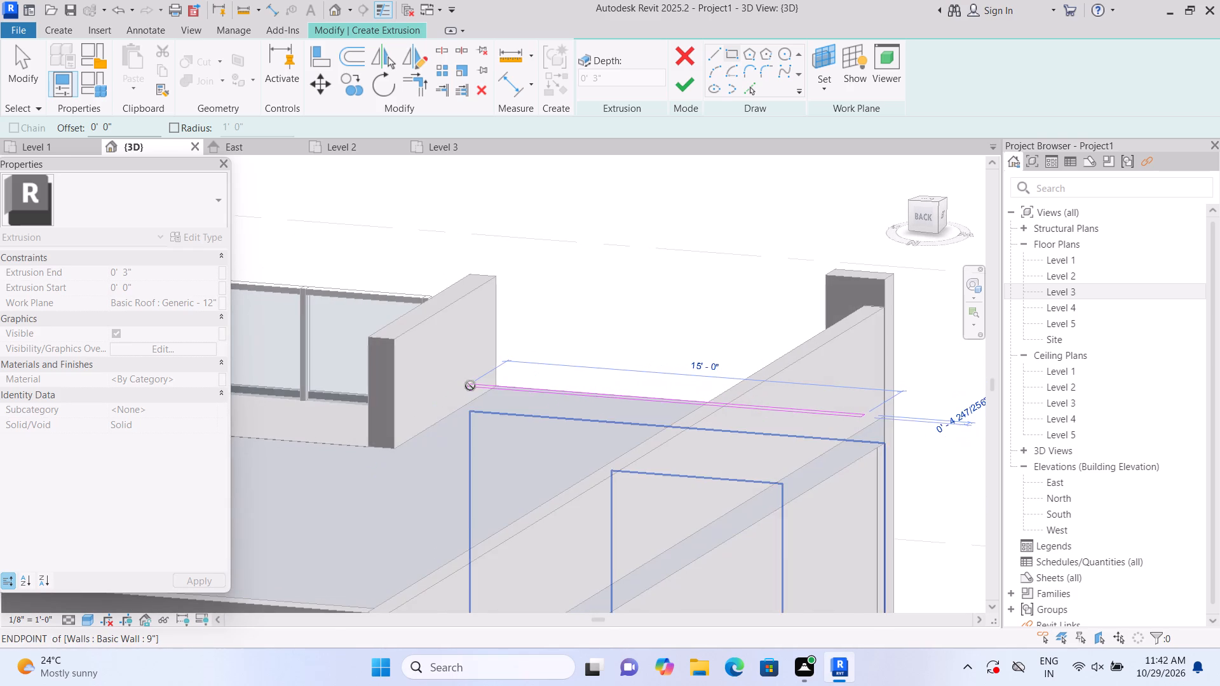
pyautogui.moveTo(478, 398); pyautogui.dragTo(508, 494, button='middle')
pyautogui.middleClick(508, 495)
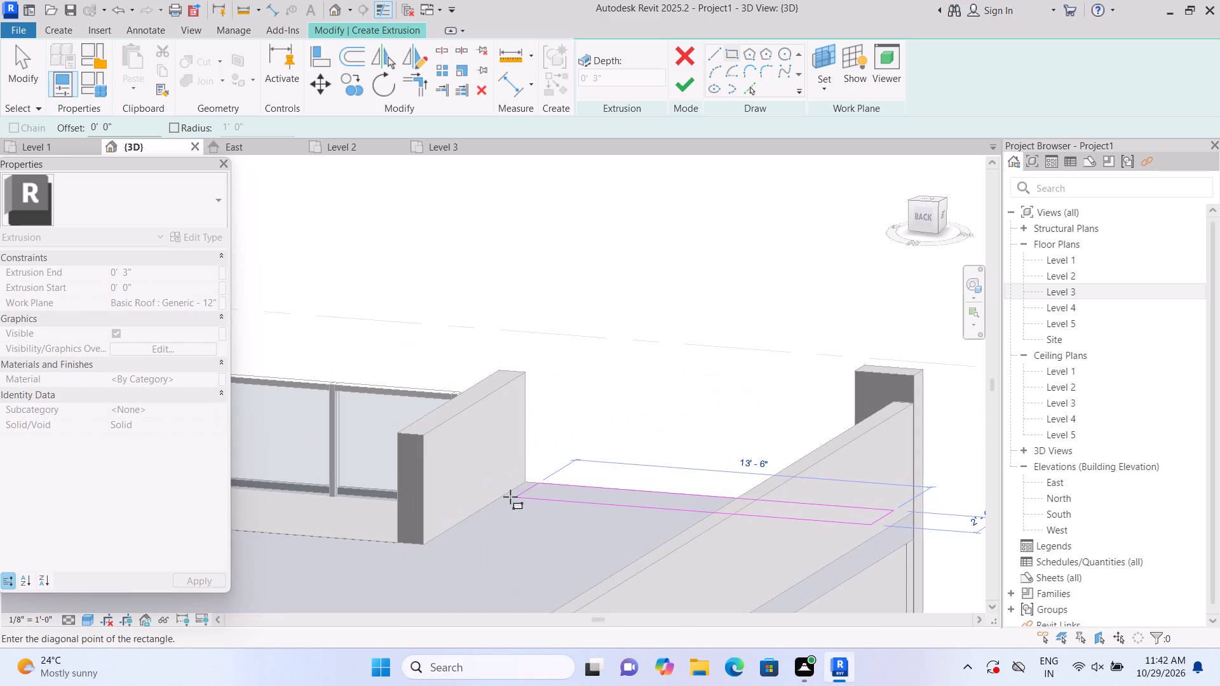
pyautogui.moveTo(511, 497); pyautogui.dragTo(511, 430, button='middle')
pyautogui.scroll(6, 508, 427)
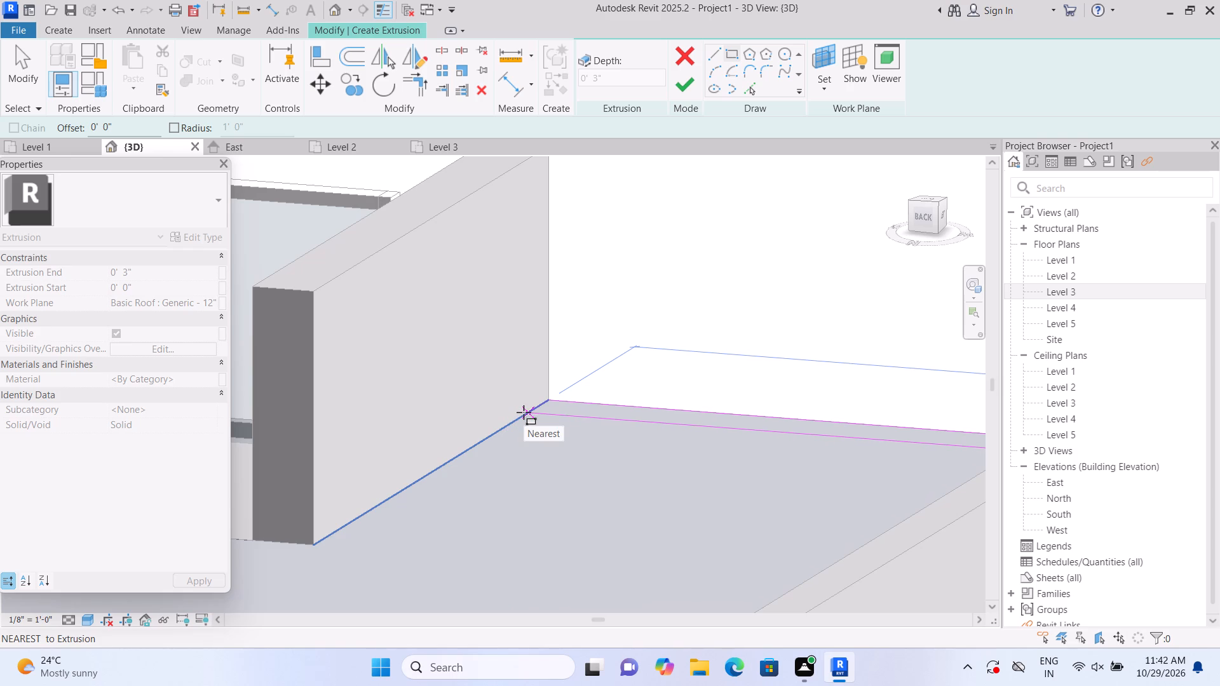
pyautogui.click(524, 412)
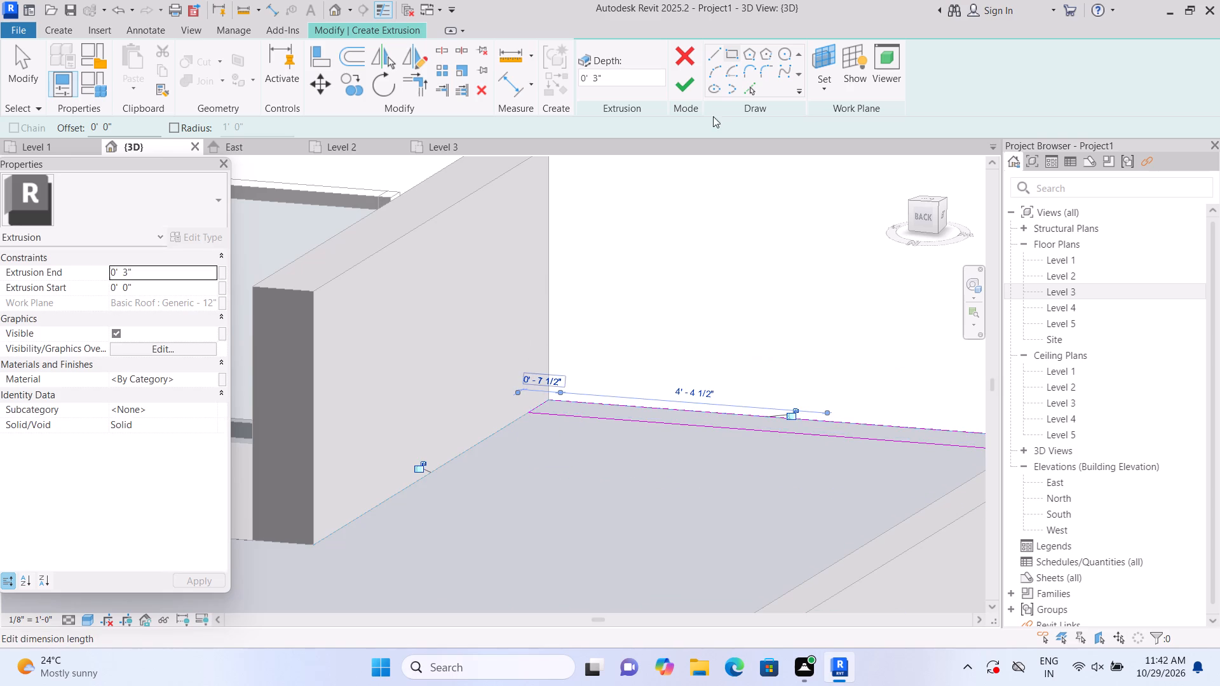
pyautogui.click(688, 85)
# Raise the top of the new front parapet extrusion to about 4' 0".
pyautogui.scroll(-2, 691, 309)
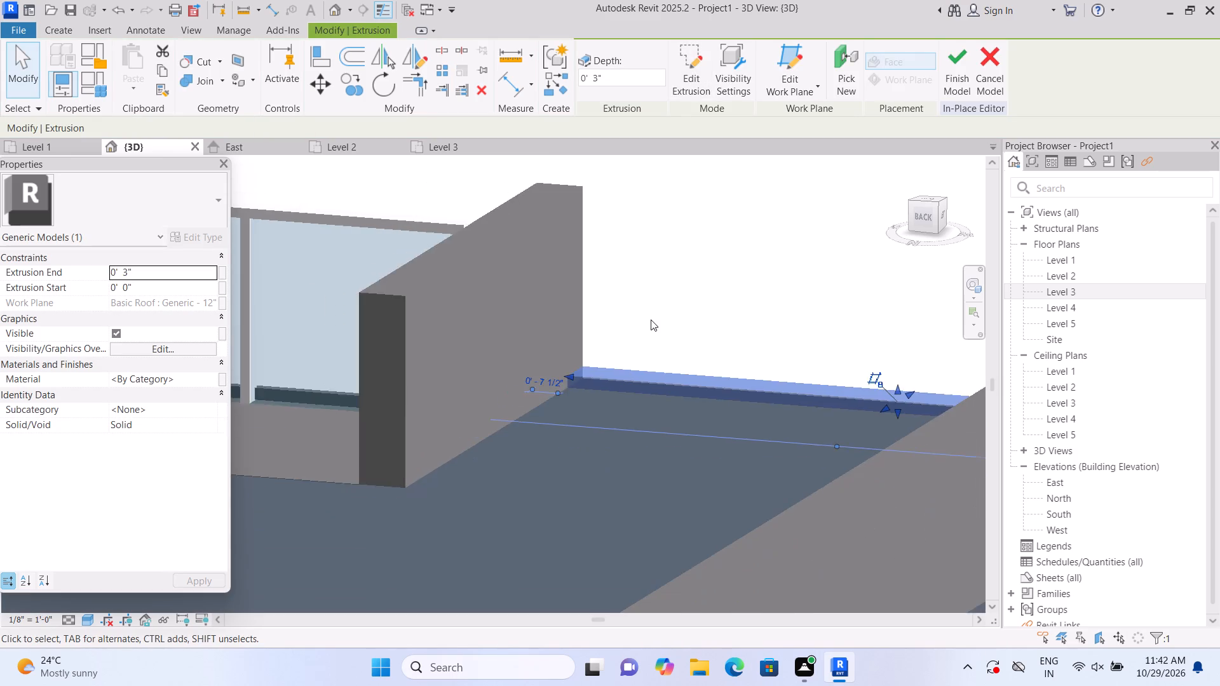
pyautogui.scroll(-3, 651, 319)
pyautogui.moveTo(812, 364); pyautogui.dragTo(812, 363)
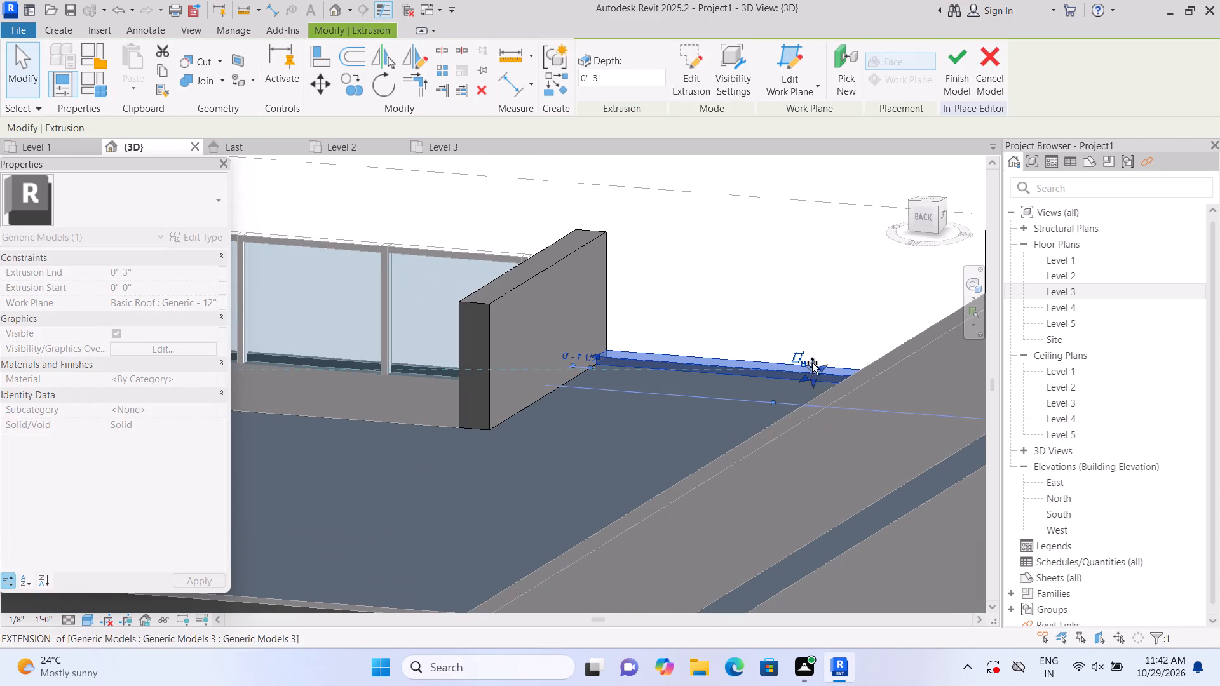
pyautogui.moveTo(812, 363); pyautogui.dragTo(838, 253)
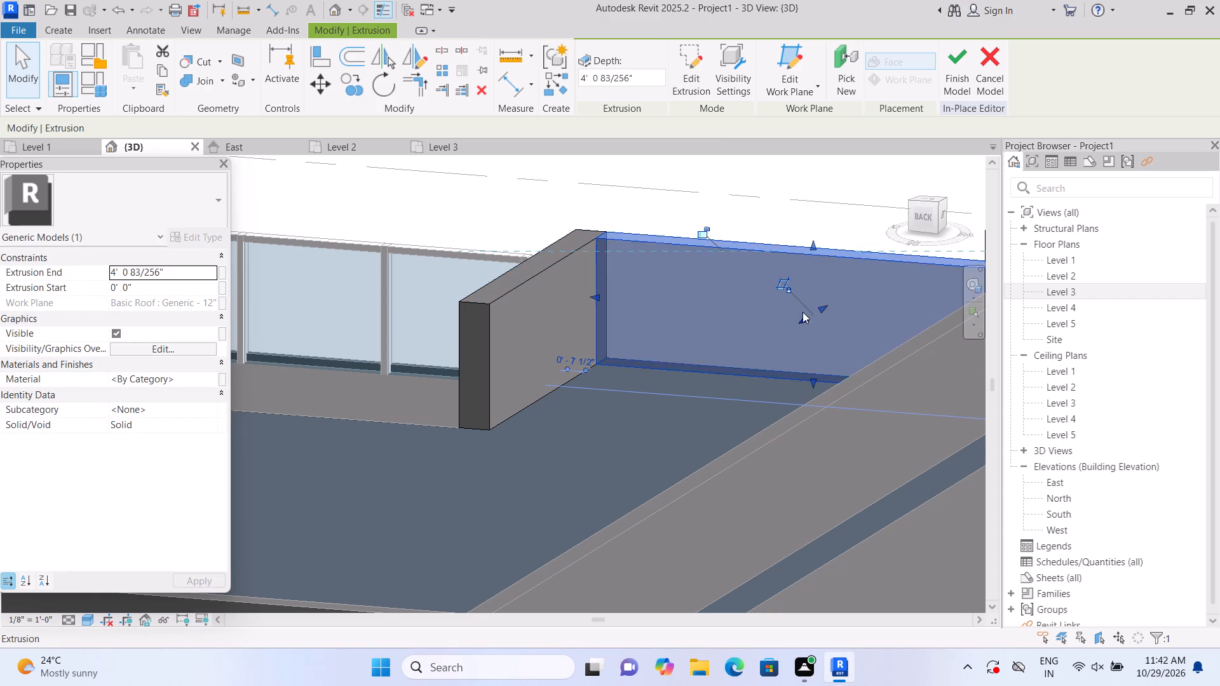
pyautogui.scroll(-7, 801, 313)
pyautogui.keyDown('shift'); pyautogui.moveTo(945, 422); pyautogui.dragTo(528, 396, button='middle'); pyautogui.keyUp('shift')
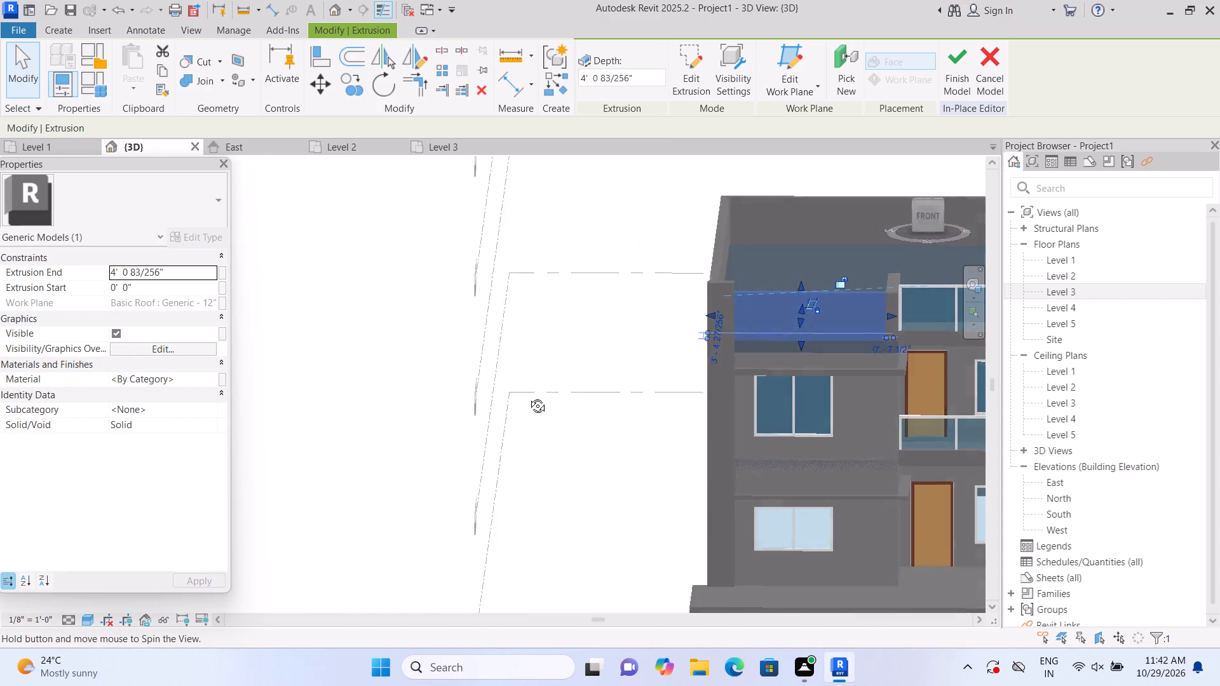
pyautogui.keyDown('shift'); pyautogui.moveTo(528, 396); pyautogui.dragTo(520, 389, button='middle'); pyautogui.keyUp('shift')
pyautogui.keyDown('shift'); pyautogui.scroll(1, 520, 389); pyautogui.keyUp('shift')
pyautogui.click(538, 382)
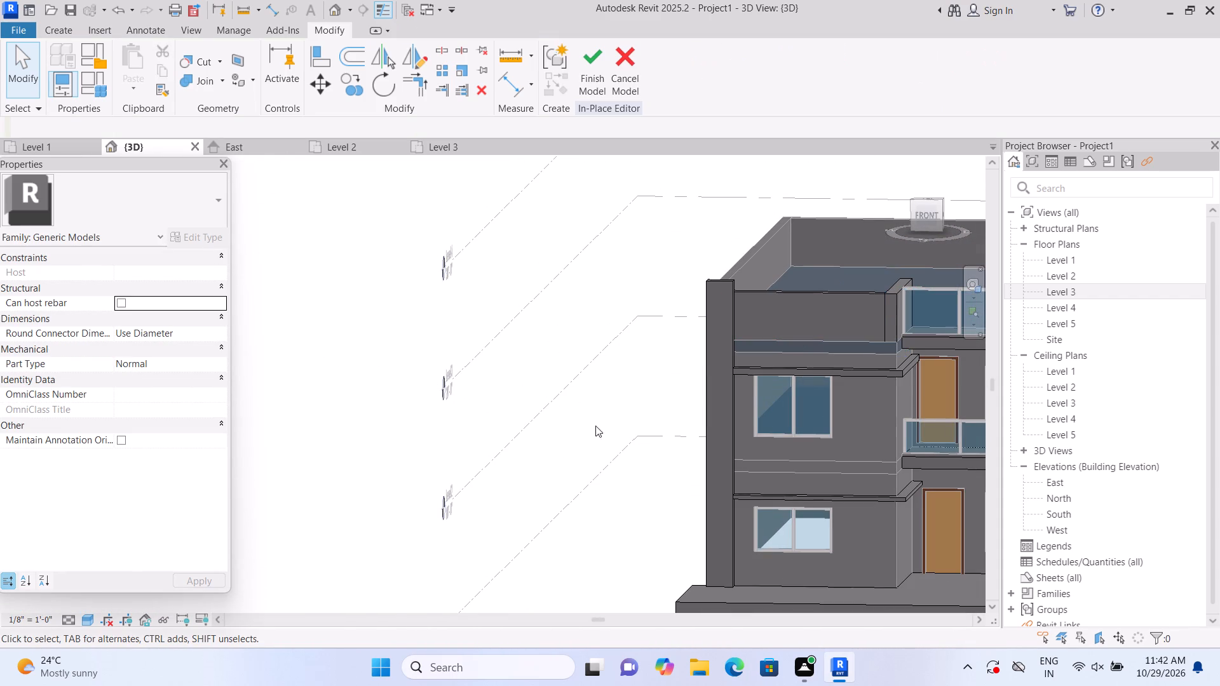
# Raise the top of the front parapet above the window wall to about 4' 5".
pyautogui.moveTo(595, 426); pyautogui.dragTo(482, 439, button='middle')
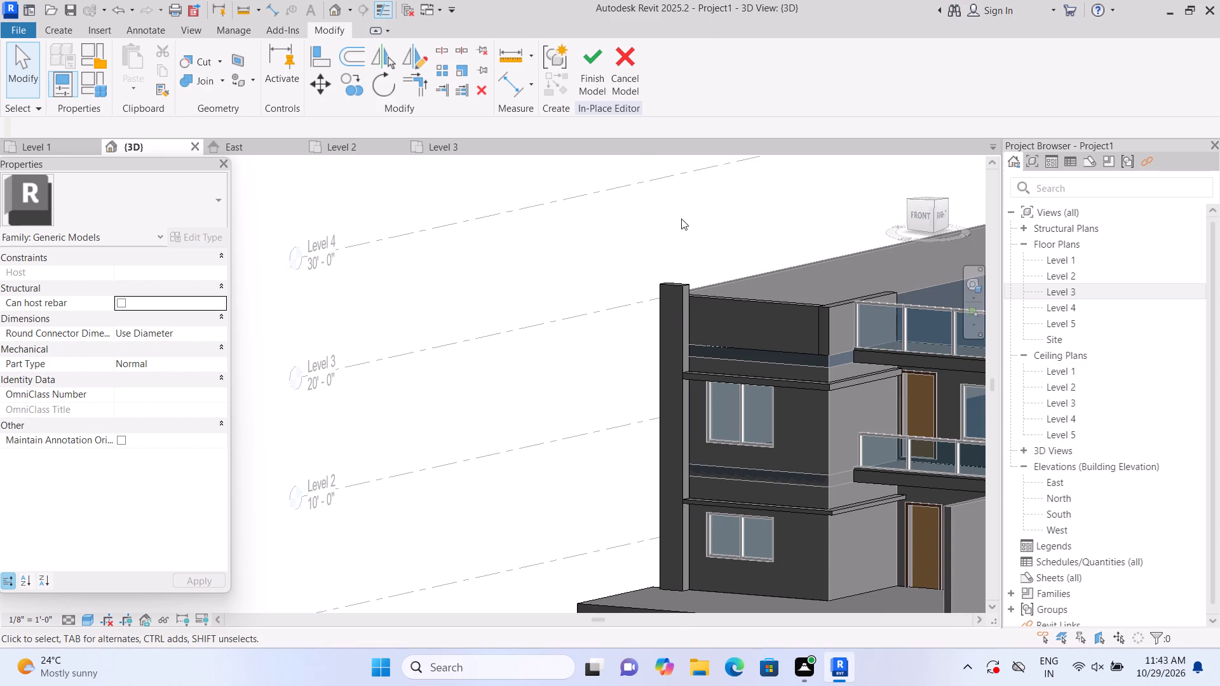
pyautogui.keyDown('shift'); pyautogui.moveTo(597, 325); pyautogui.dragTo(554, 393, button='middle'); pyautogui.keyUp('shift')
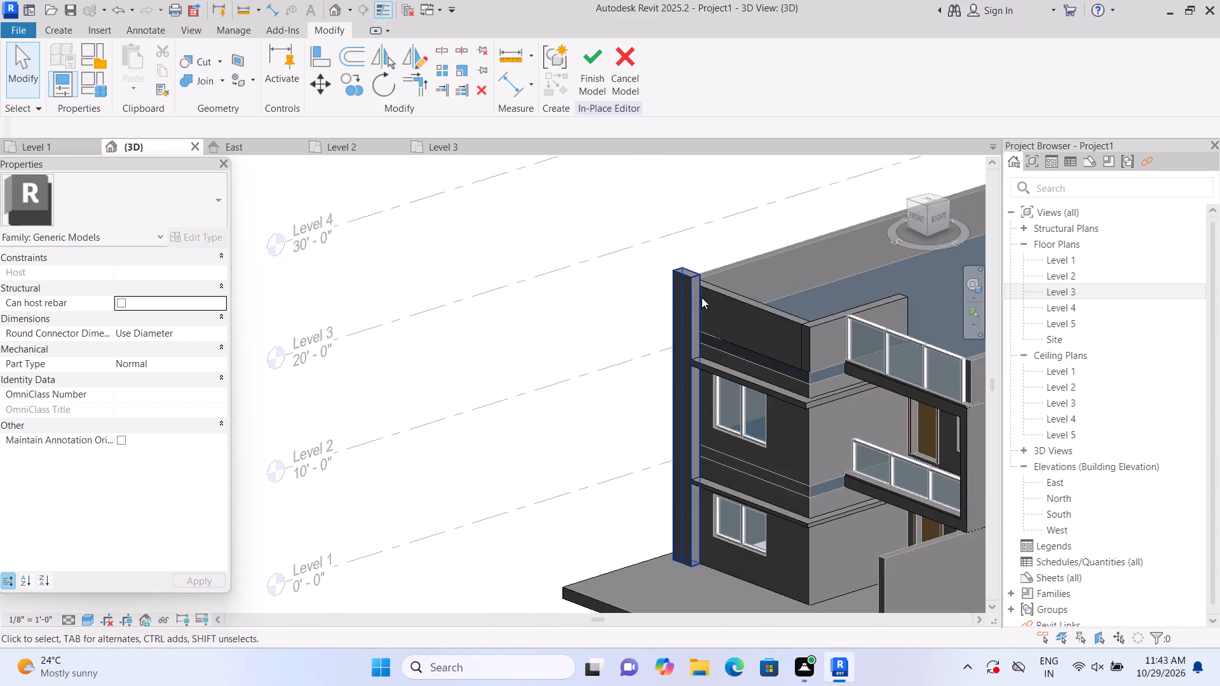
pyautogui.scroll(4, 714, 288)
pyautogui.click(741, 303)
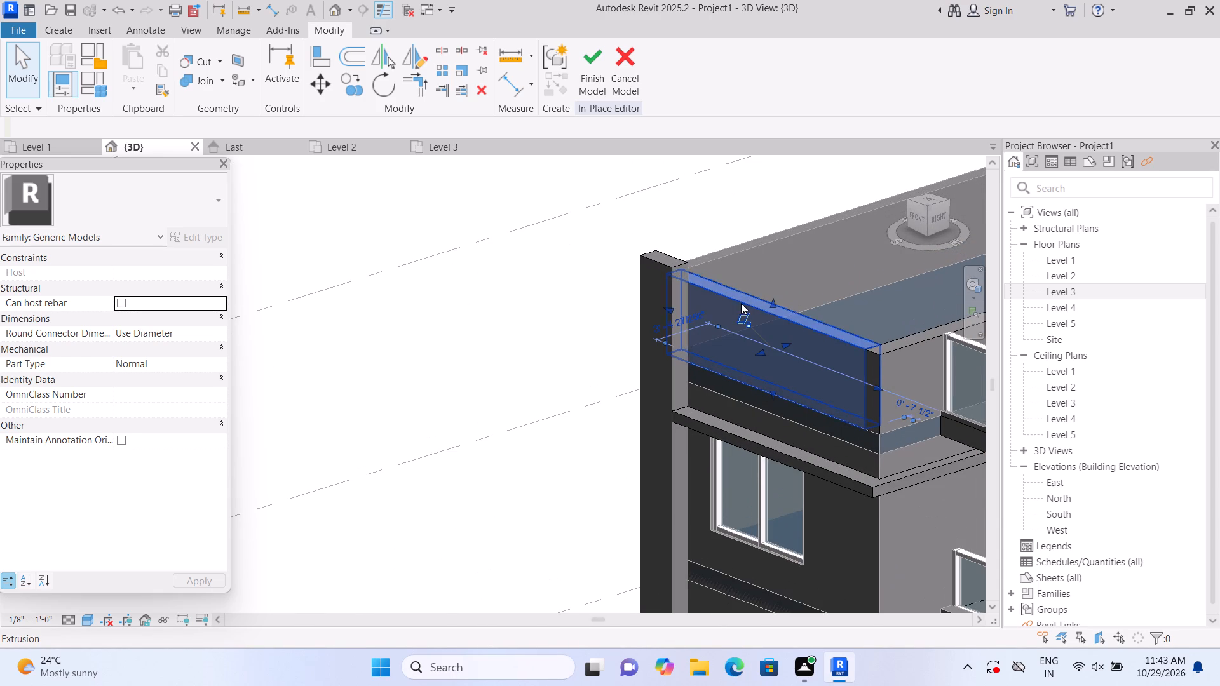
pyautogui.click(772, 301)
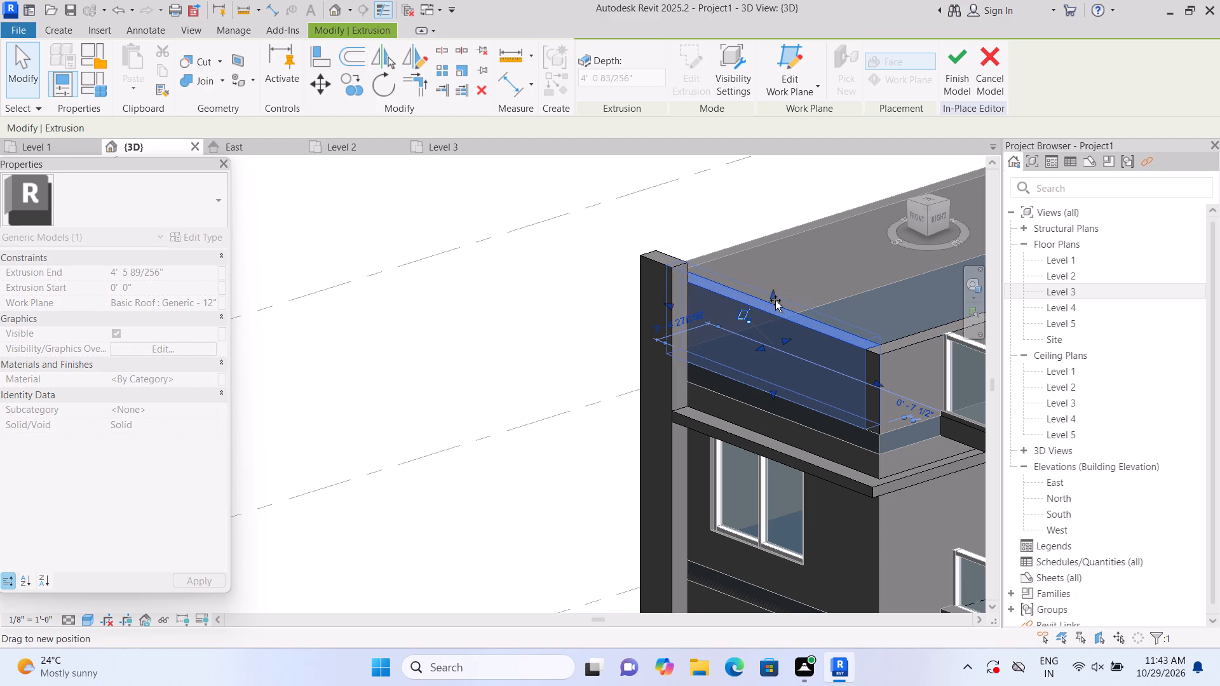
pyautogui.click(544, 322)
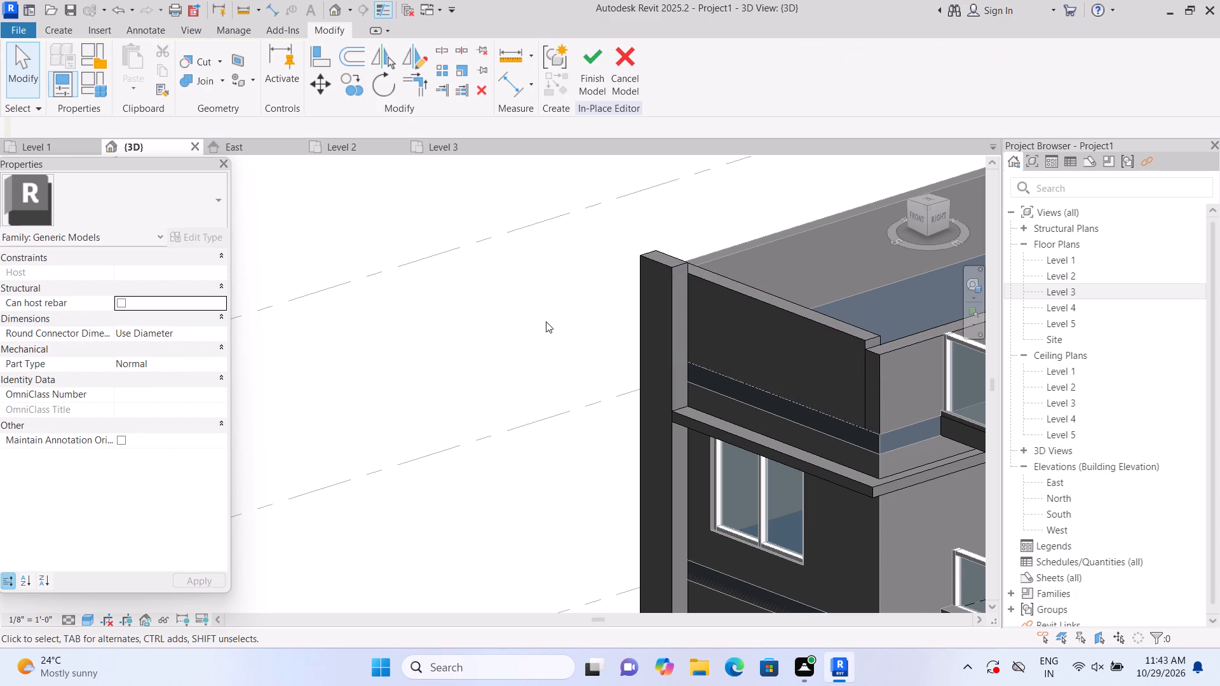
# Lower the top of the front corner column slightly towards the height of the adjoining front parapet.
pyautogui.scroll(1, 546, 321)
pyautogui.moveTo(546, 321); pyautogui.dragTo(571, 259, button='middle')
pyautogui.moveTo(593, 269); pyautogui.dragTo(552, 279, button='middle')
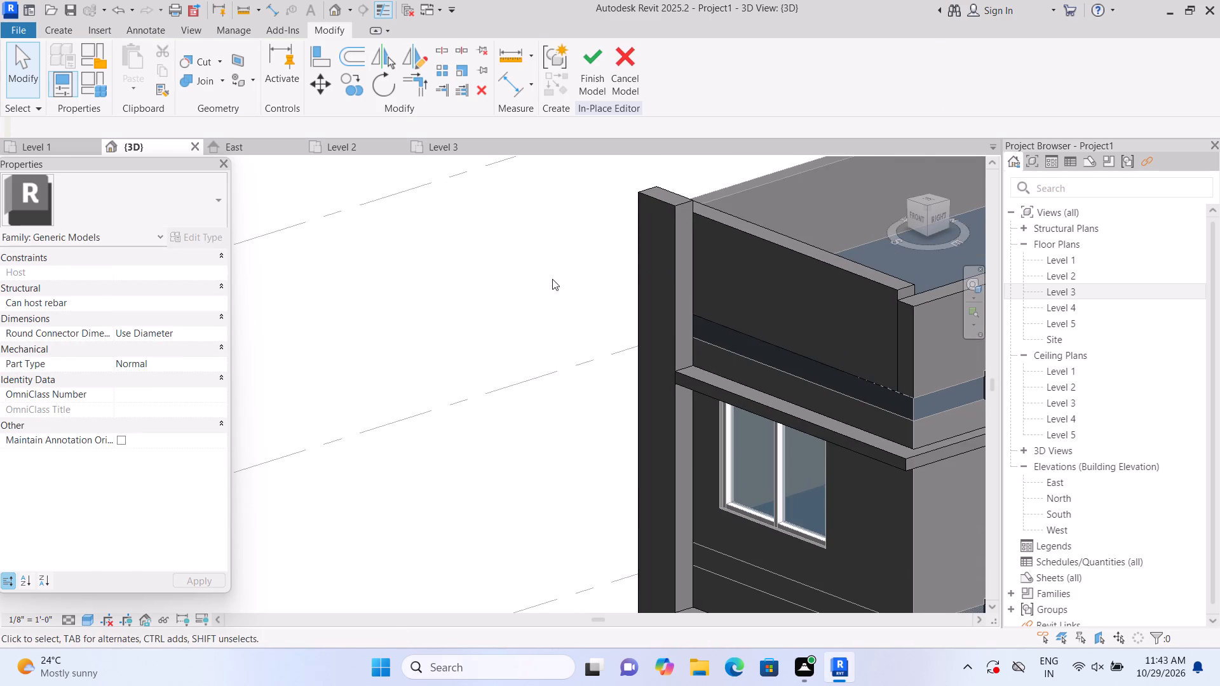
pyautogui.moveTo(740, 268); pyautogui.dragTo(599, 236, button='middle')
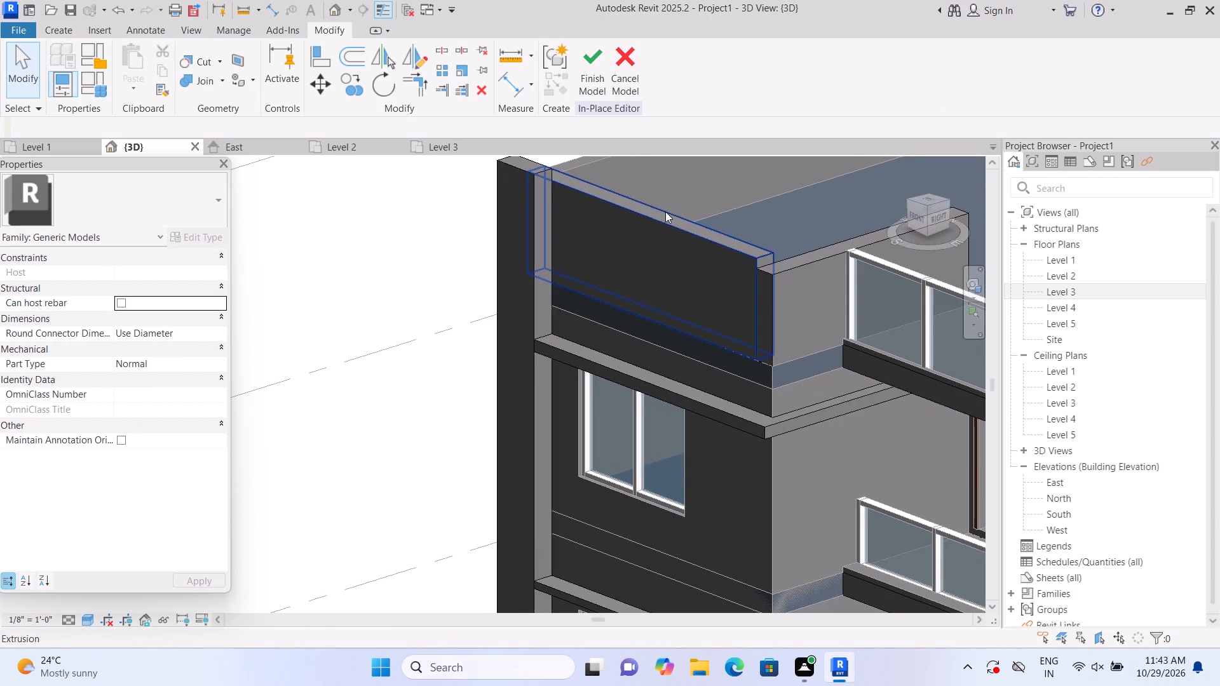
pyautogui.scroll(-1, 668, 215)
pyautogui.moveTo(721, 229); pyautogui.dragTo(829, 354, button='middle')
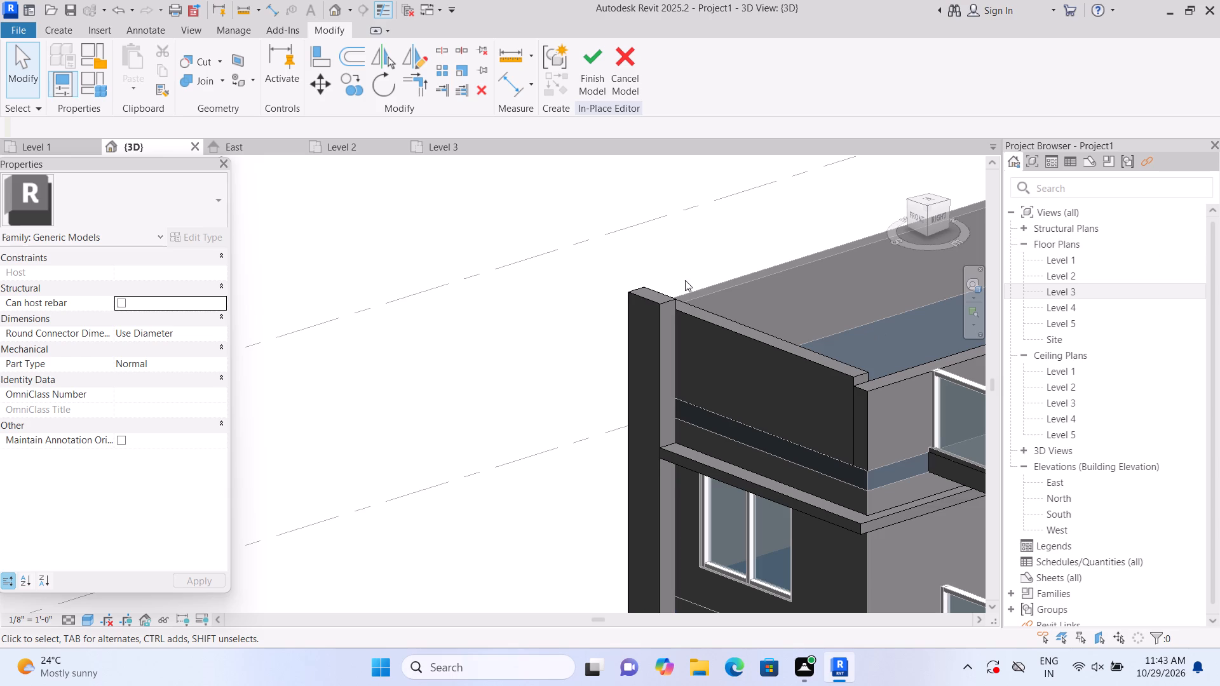
pyautogui.click(629, 322)
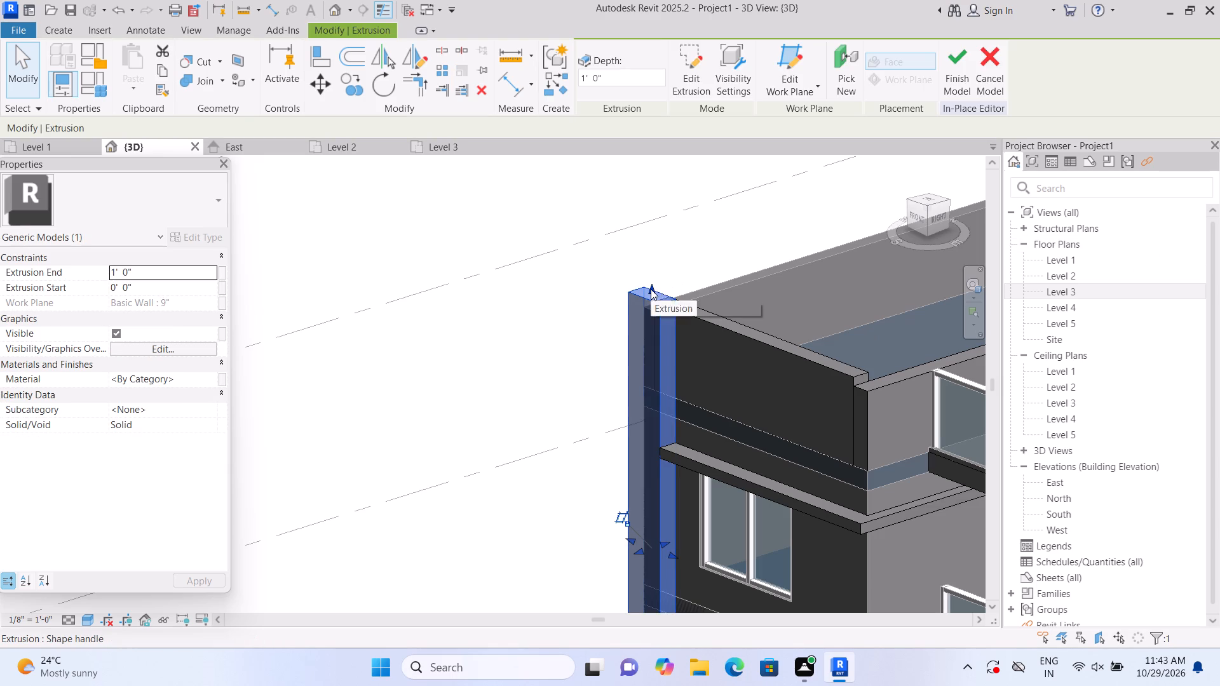
pyautogui.moveTo(651, 289); pyautogui.dragTo(654, 302)
pyautogui.click(536, 376)
pyautogui.moveTo(535, 376); pyautogui.dragTo(544, 182, button='middle')
pyautogui.scroll(-2, 542, 238)
pyautogui.moveTo(536, 245); pyautogui.dragTo(497, 308, button='middle')
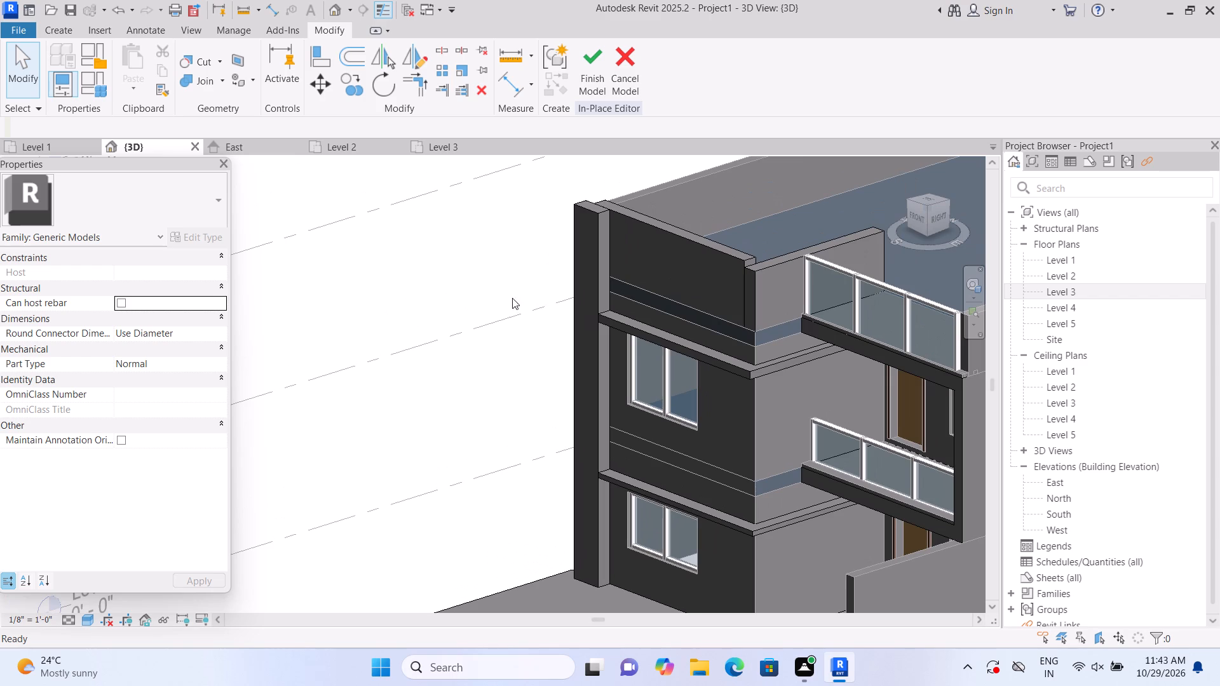
# Raise the top of the short parapet beside the upper balcony to about 4' 5 3/4", level with the front parapet.
pyautogui.click(813, 260)
pyautogui.click(813, 242)
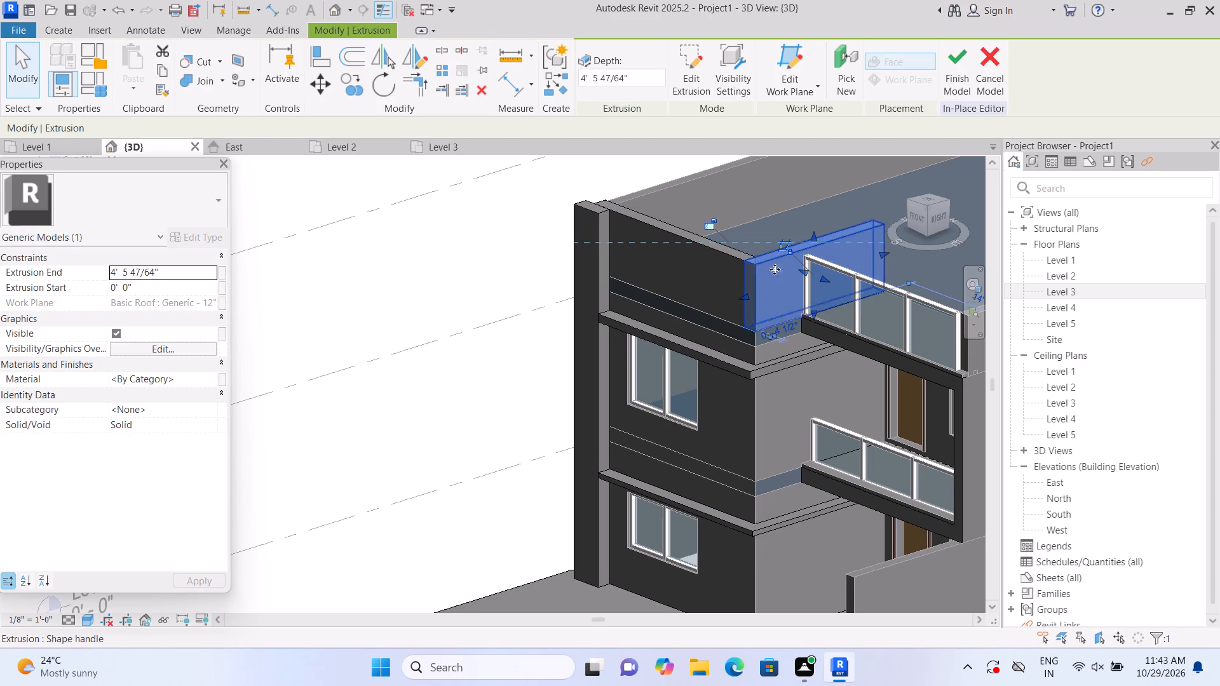
pyautogui.click(383, 396)
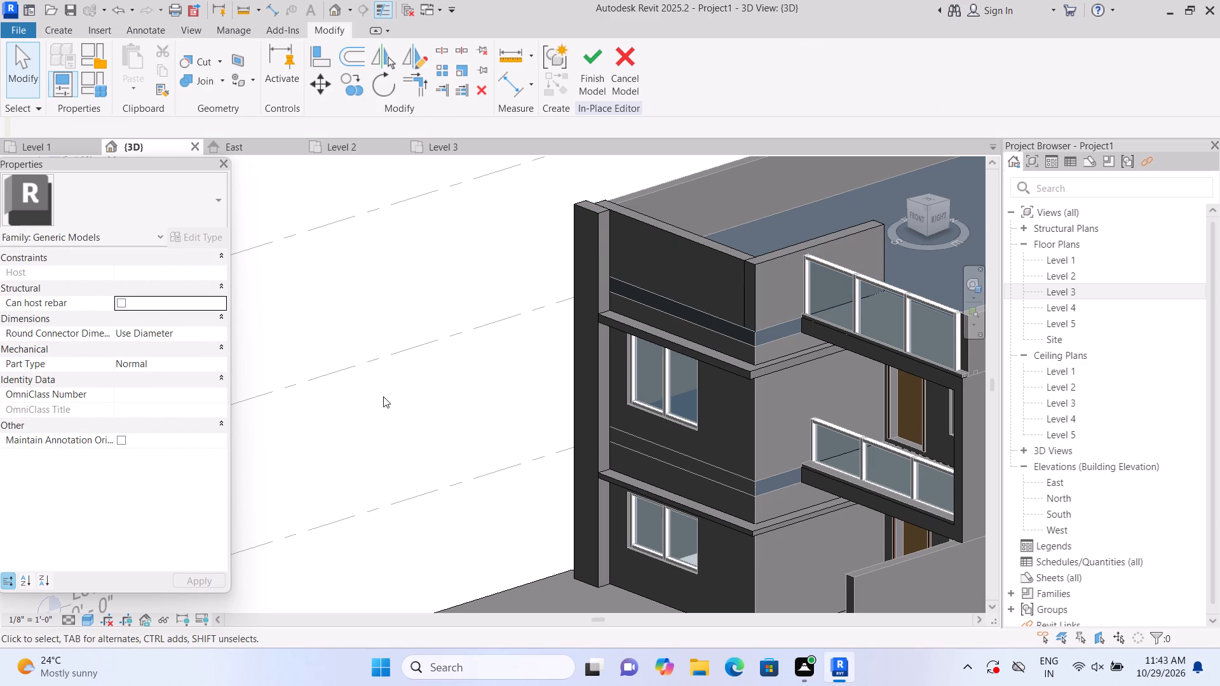
# Lower the corner column's top a little further to line up with the front parapet's top.
pyautogui.scroll(-1, 383, 396)
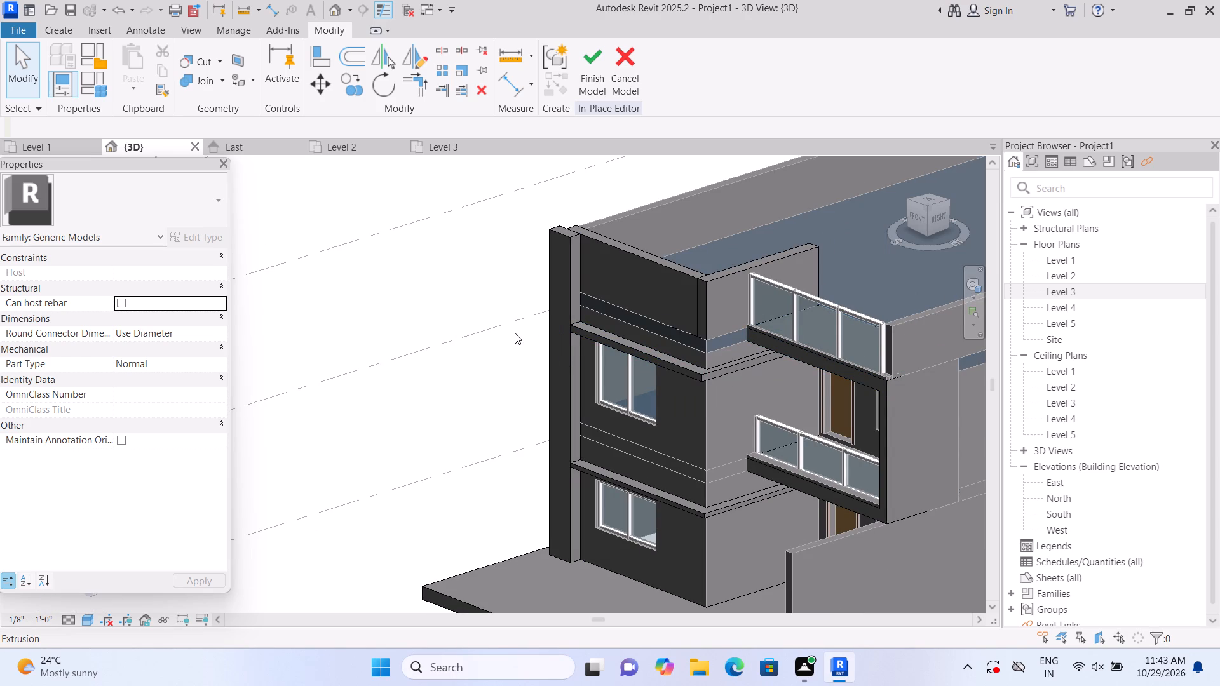
pyautogui.moveTo(515, 341); pyautogui.dragTo(507, 396, button='middle')
pyautogui.scroll(6, 544, 313)
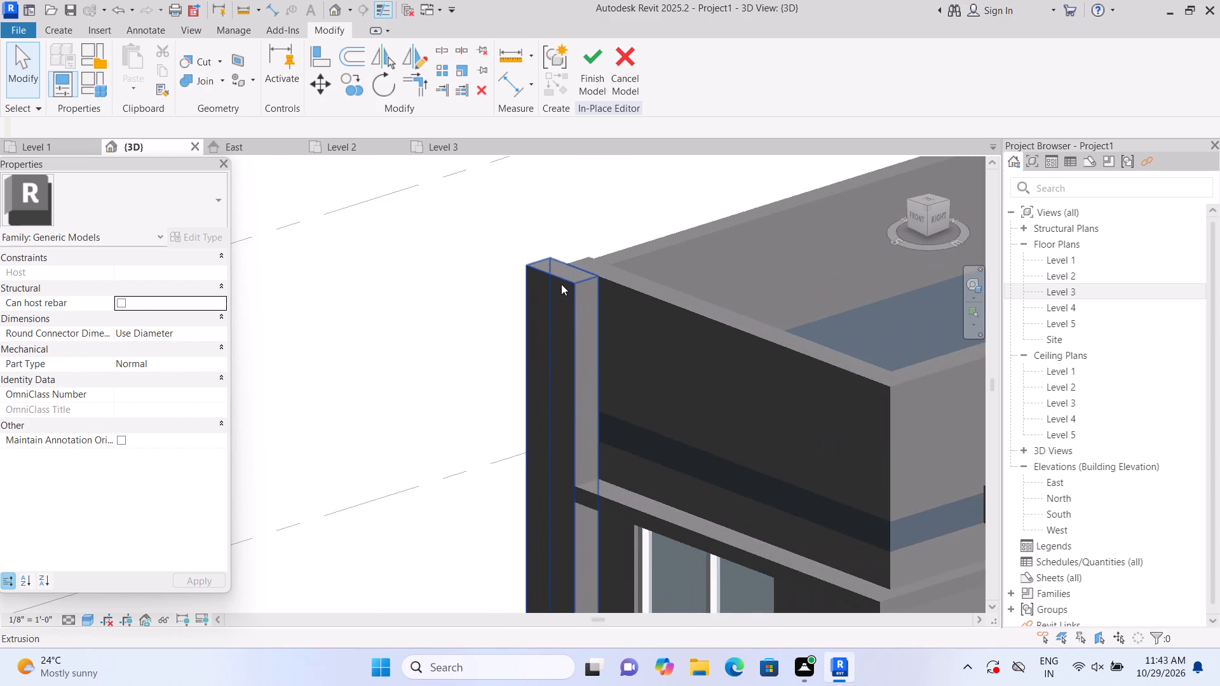
pyautogui.scroll(2, 561, 284)
pyautogui.click(564, 272)
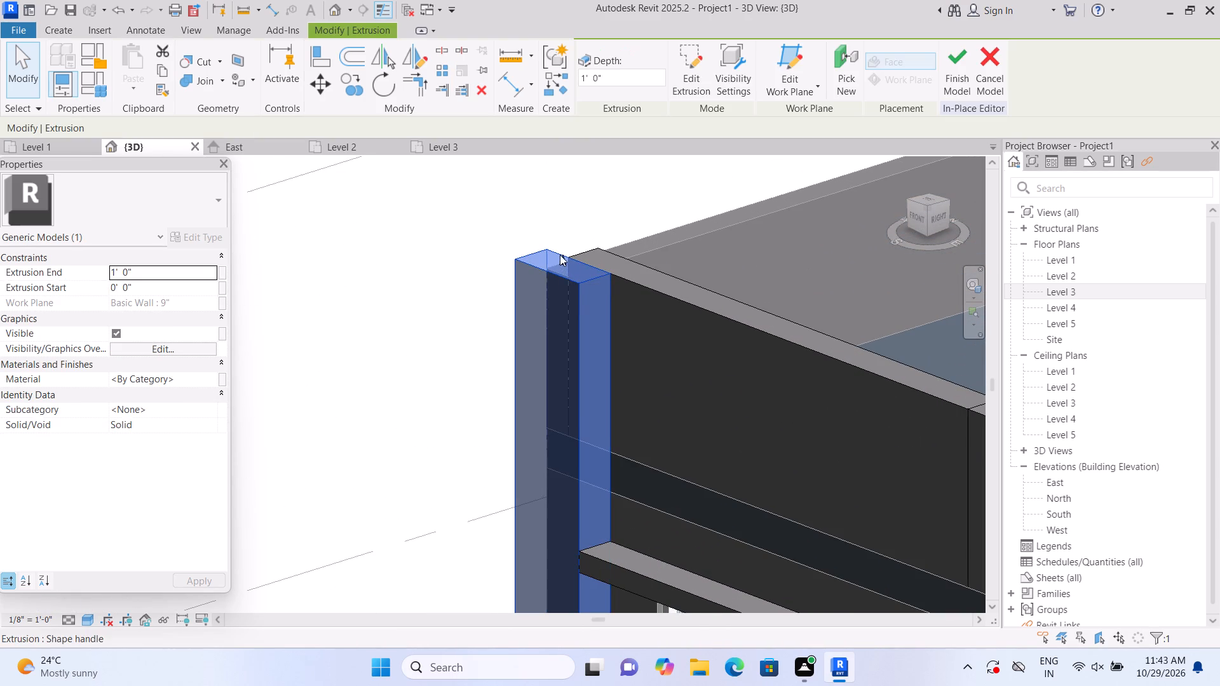
pyautogui.moveTo(560, 255); pyautogui.dragTo(561, 269)
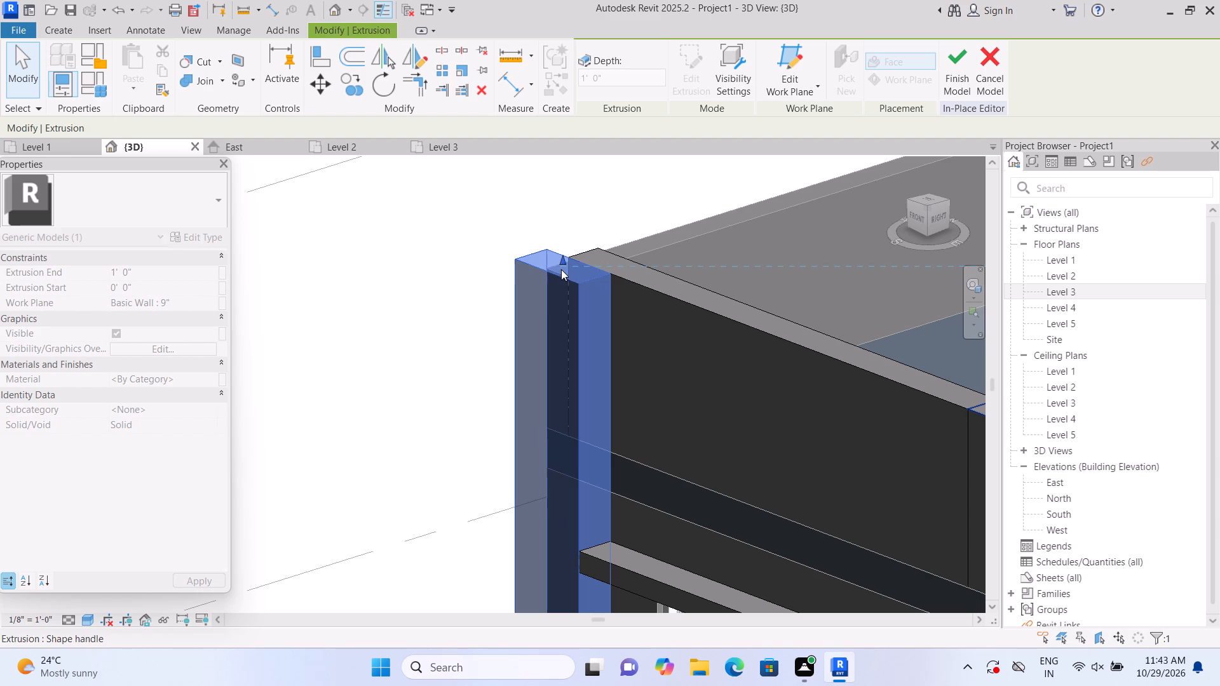
pyautogui.doubleClick(438, 332)
pyautogui.scroll(-2, 438, 332)
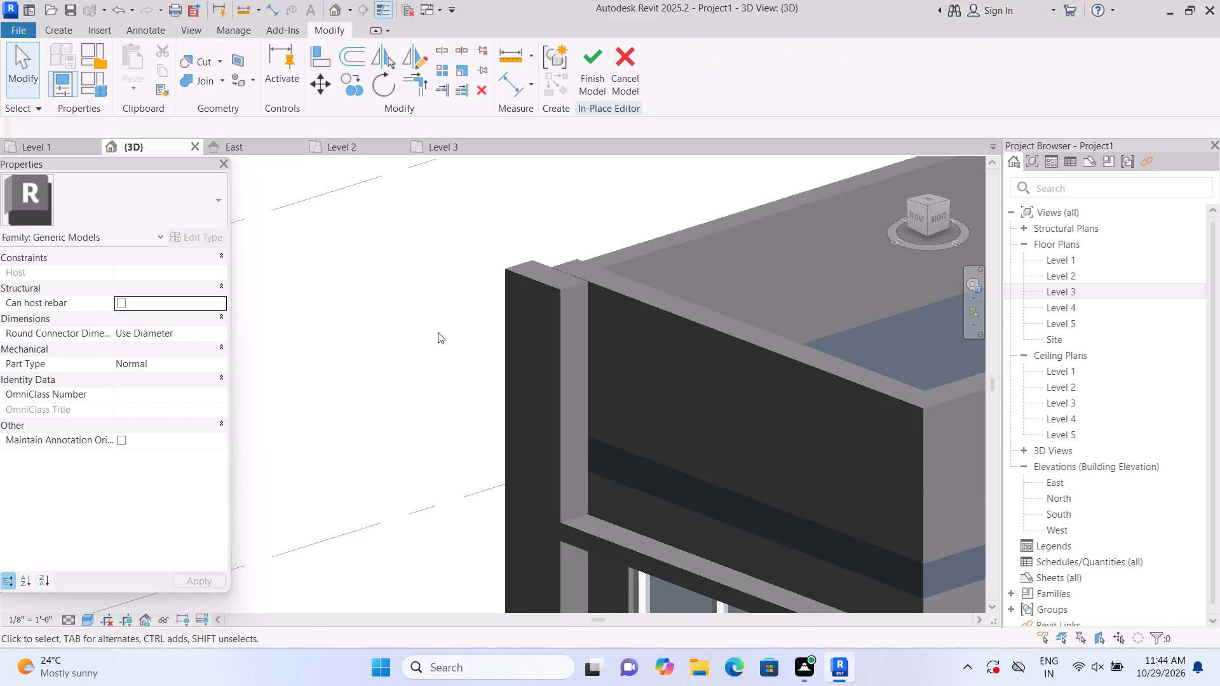
pyautogui.moveTo(438, 339); pyautogui.dragTo(426, 241, button='middle')
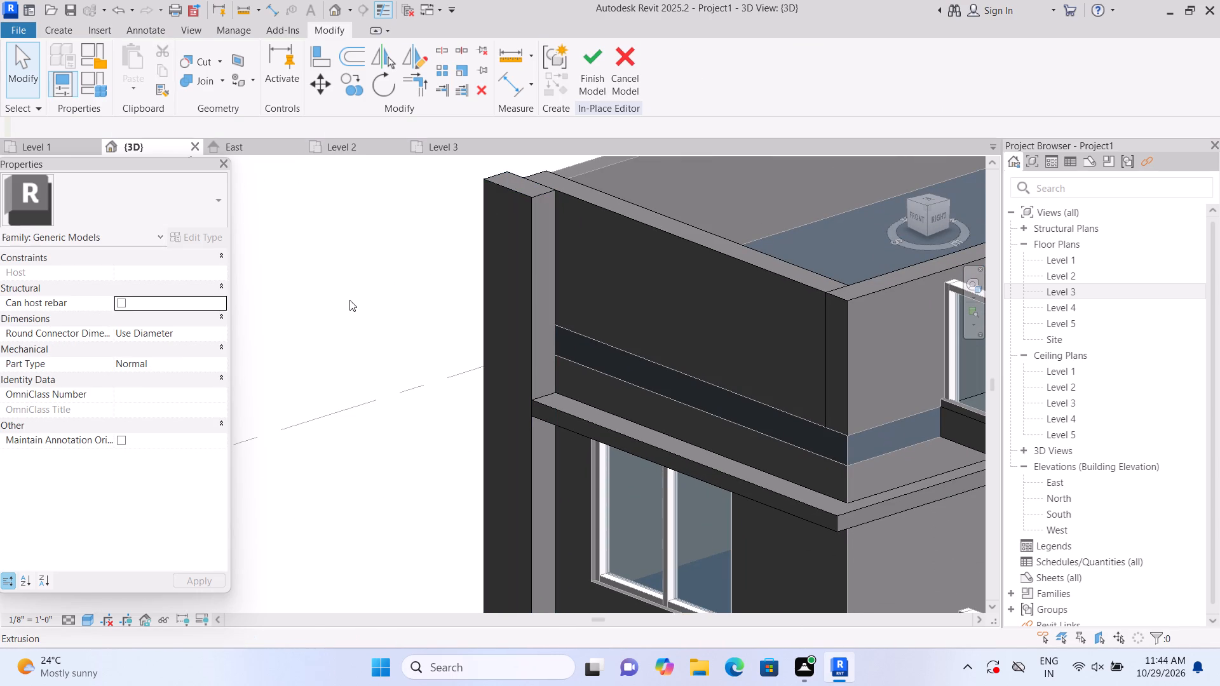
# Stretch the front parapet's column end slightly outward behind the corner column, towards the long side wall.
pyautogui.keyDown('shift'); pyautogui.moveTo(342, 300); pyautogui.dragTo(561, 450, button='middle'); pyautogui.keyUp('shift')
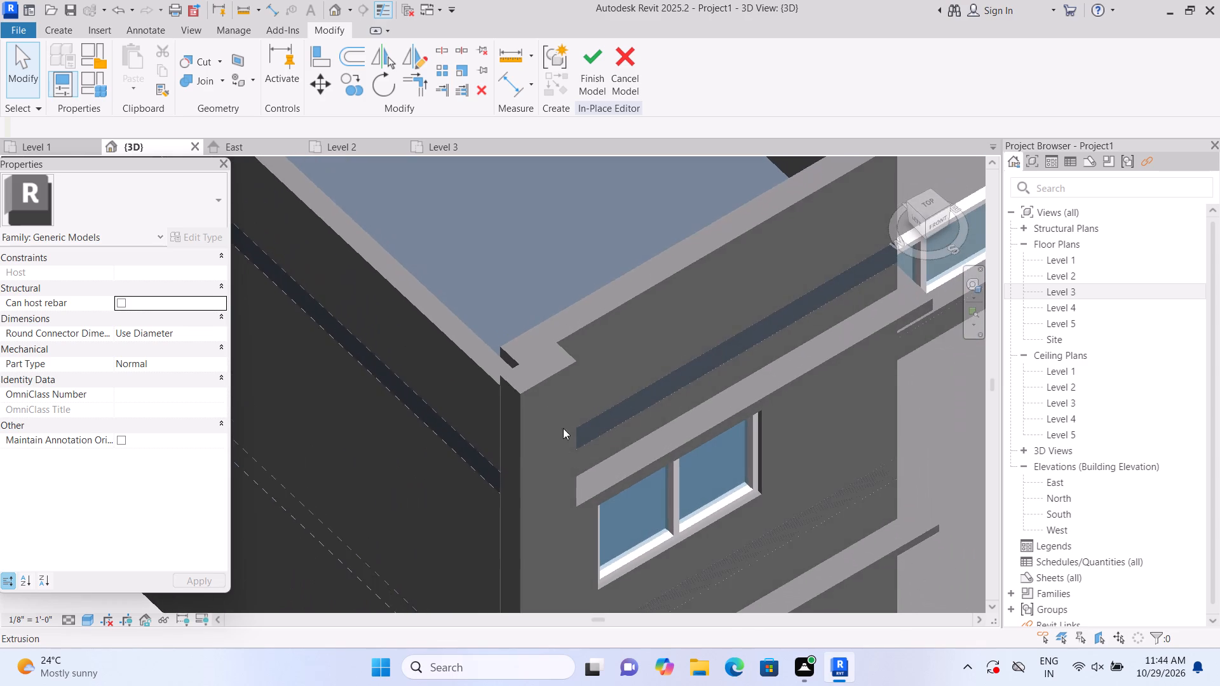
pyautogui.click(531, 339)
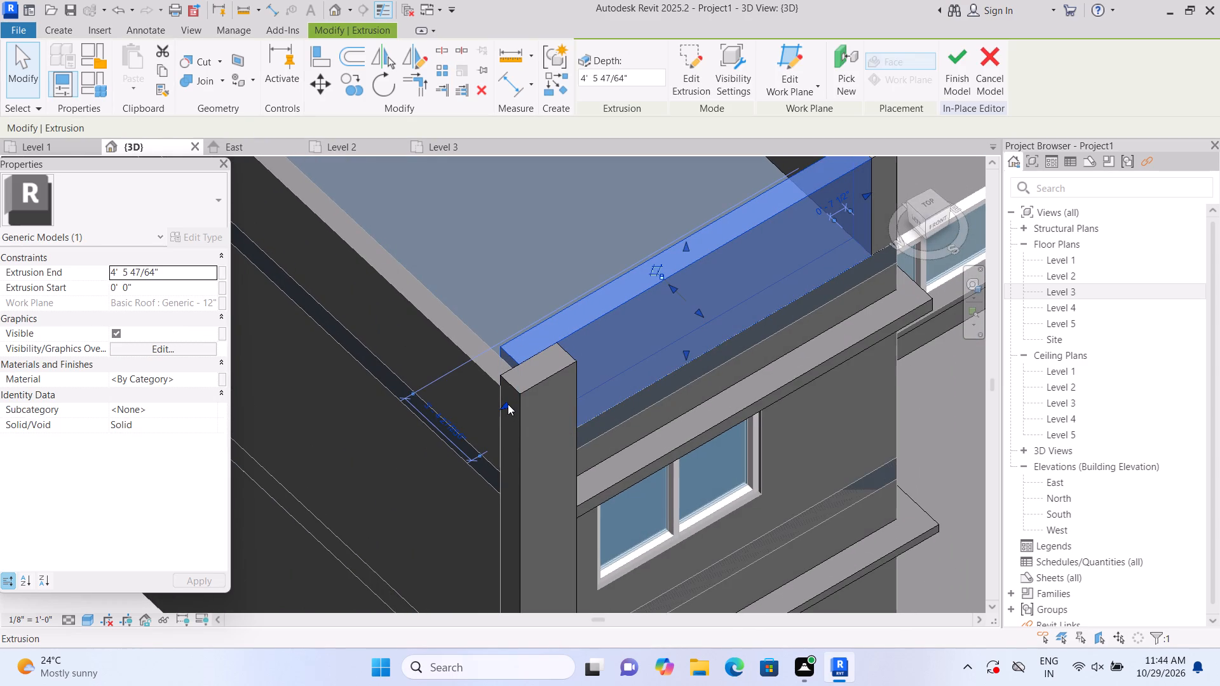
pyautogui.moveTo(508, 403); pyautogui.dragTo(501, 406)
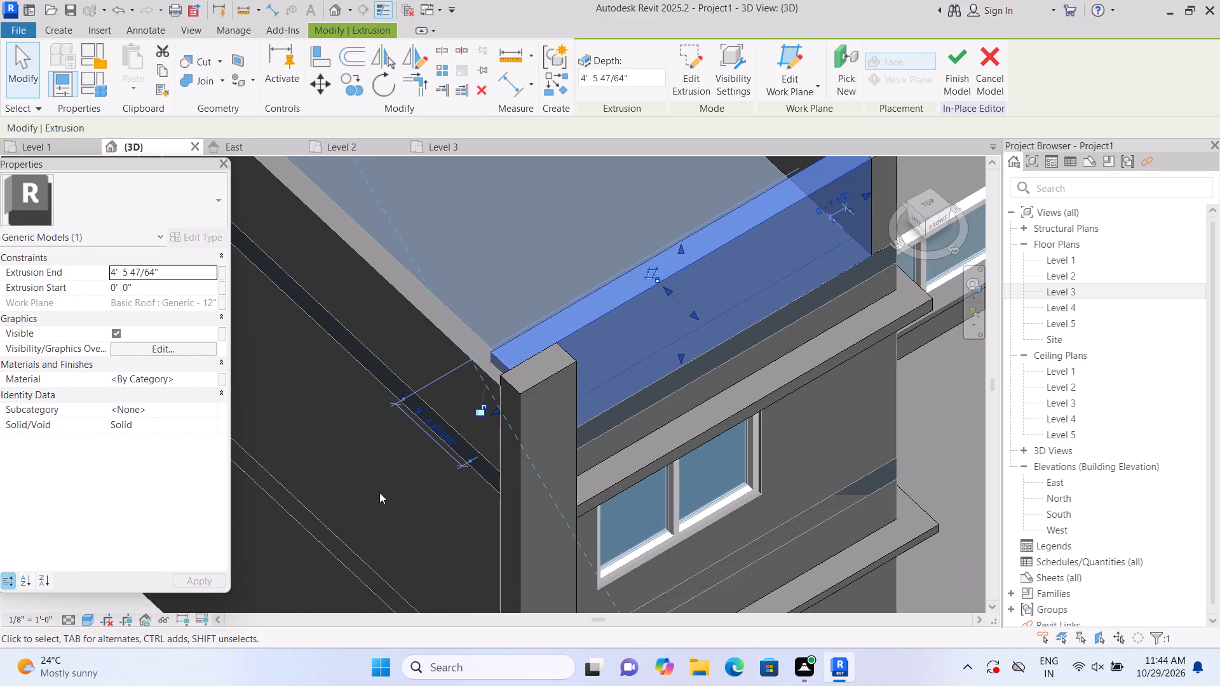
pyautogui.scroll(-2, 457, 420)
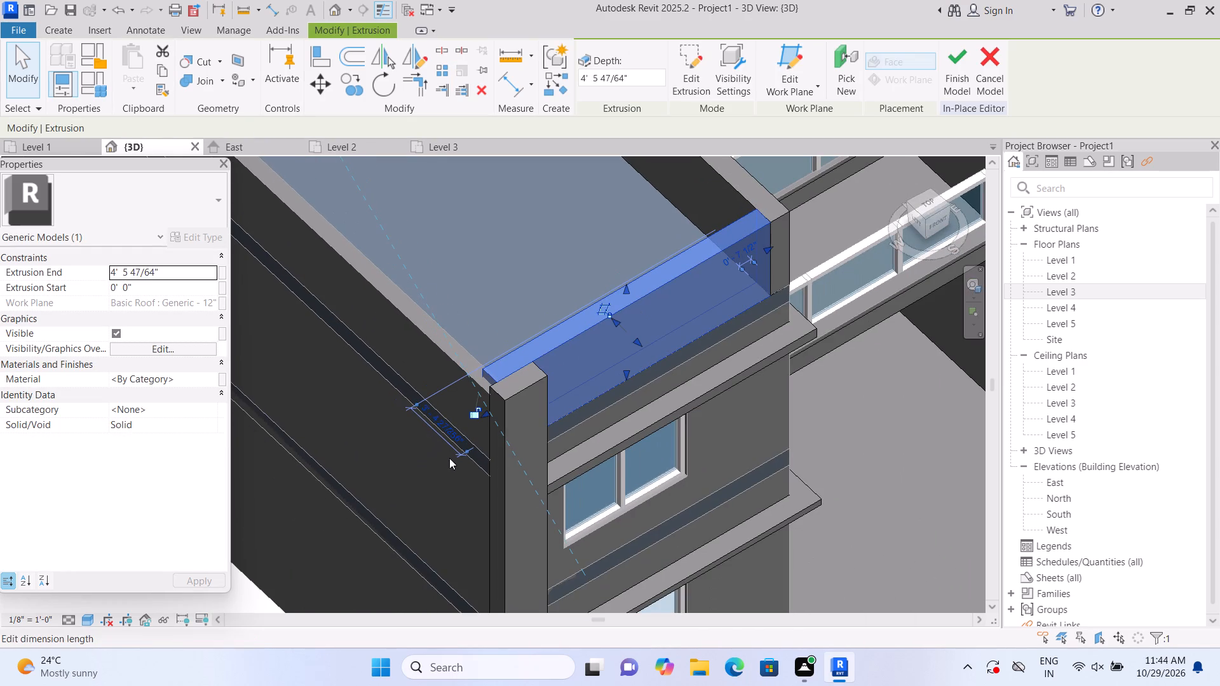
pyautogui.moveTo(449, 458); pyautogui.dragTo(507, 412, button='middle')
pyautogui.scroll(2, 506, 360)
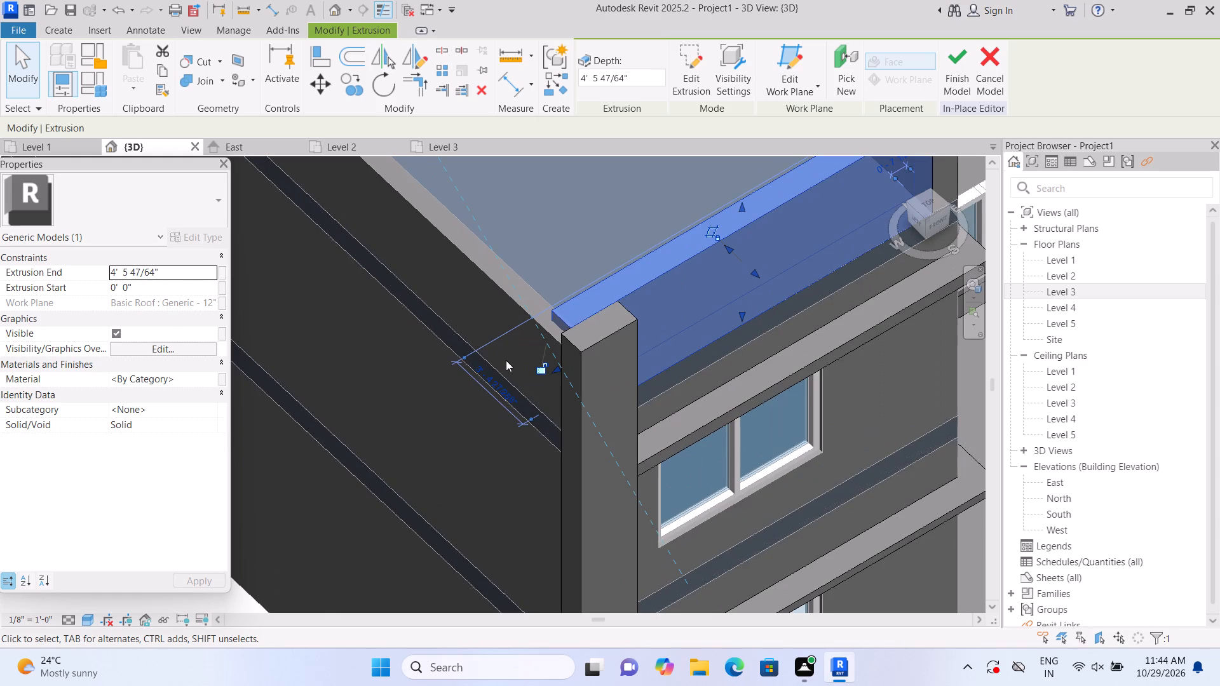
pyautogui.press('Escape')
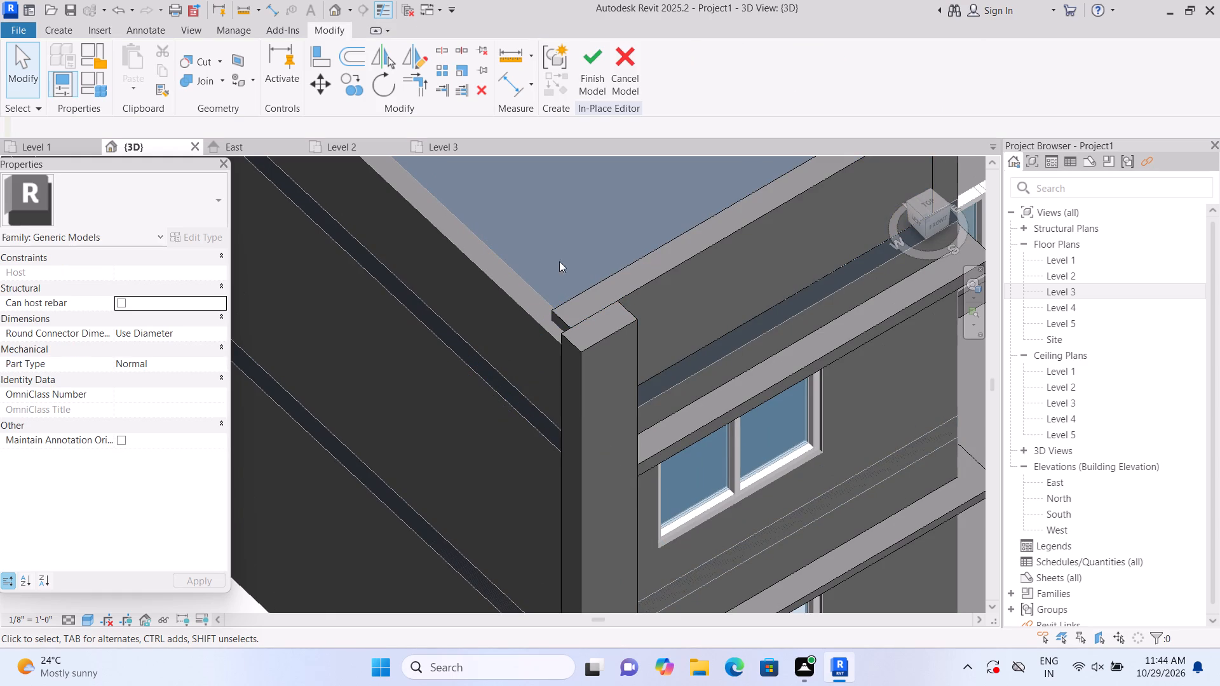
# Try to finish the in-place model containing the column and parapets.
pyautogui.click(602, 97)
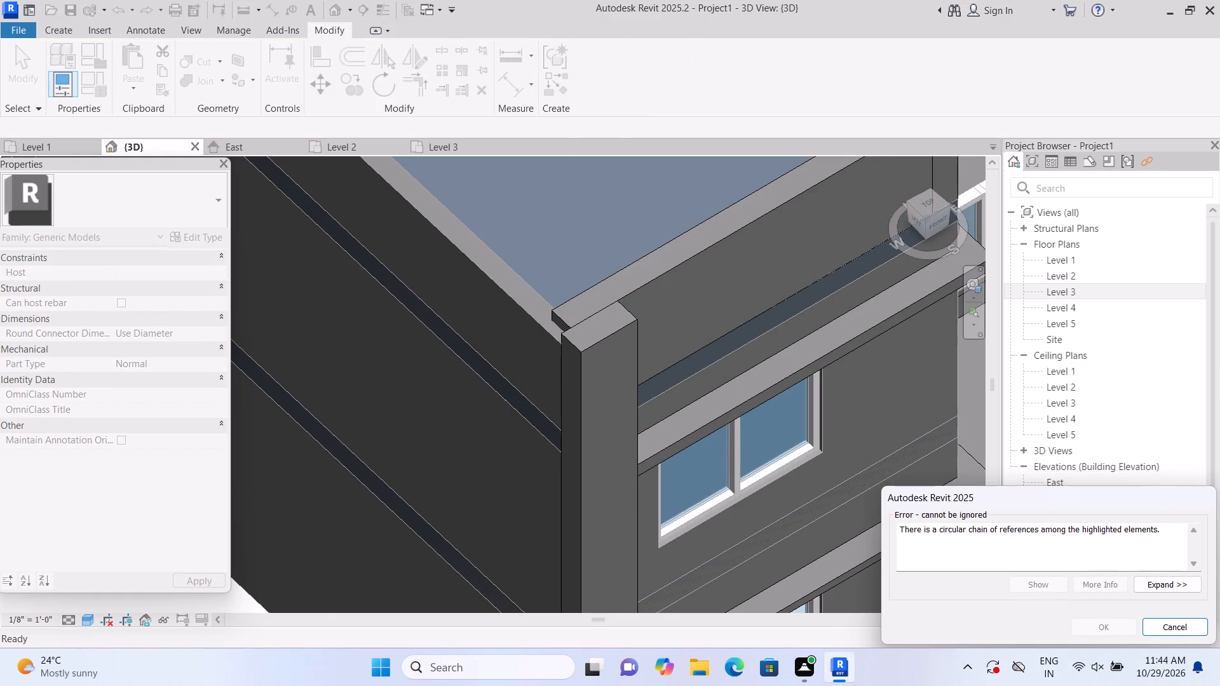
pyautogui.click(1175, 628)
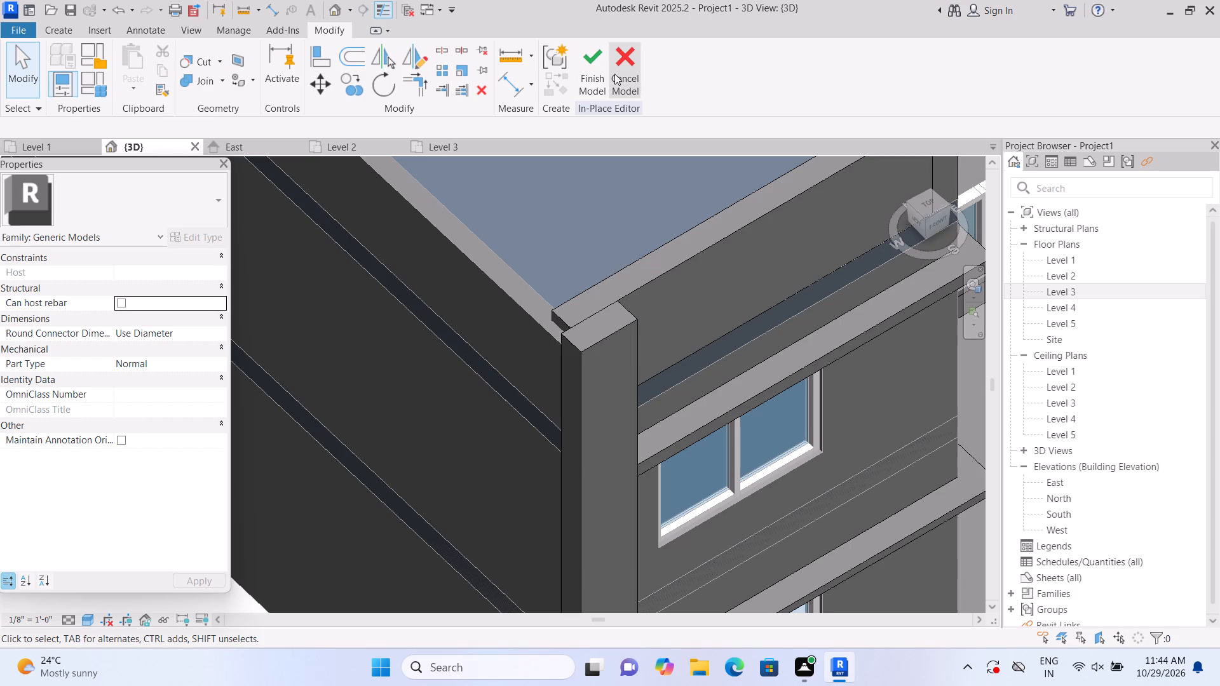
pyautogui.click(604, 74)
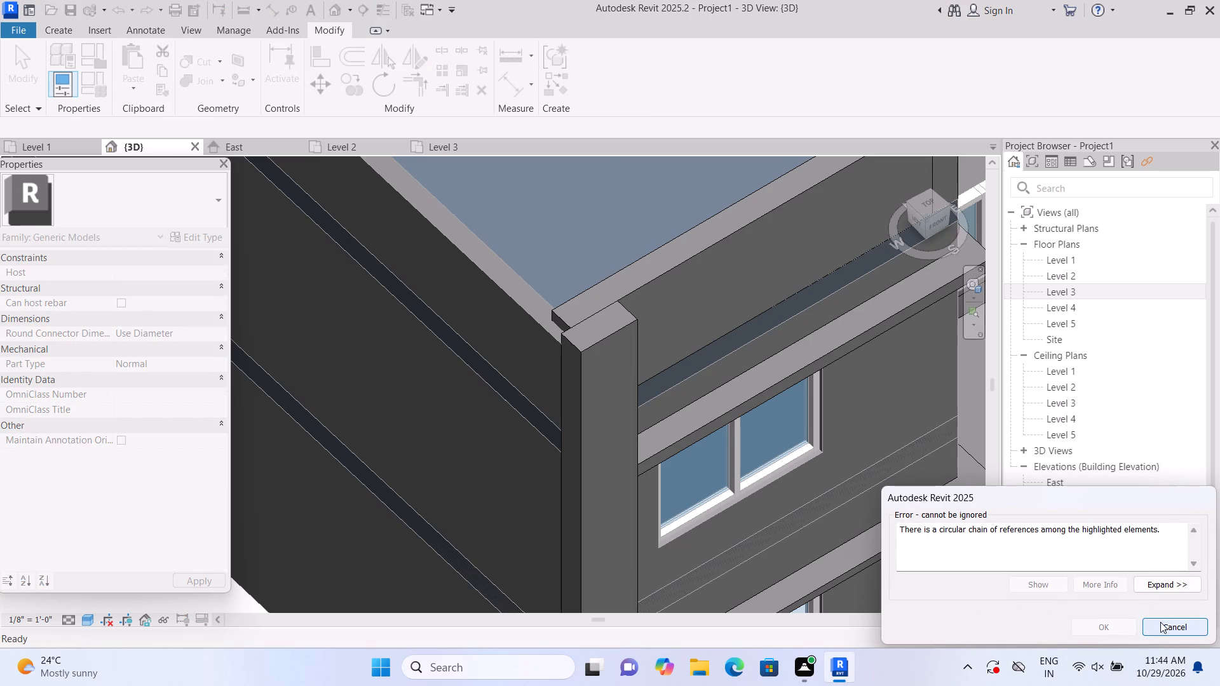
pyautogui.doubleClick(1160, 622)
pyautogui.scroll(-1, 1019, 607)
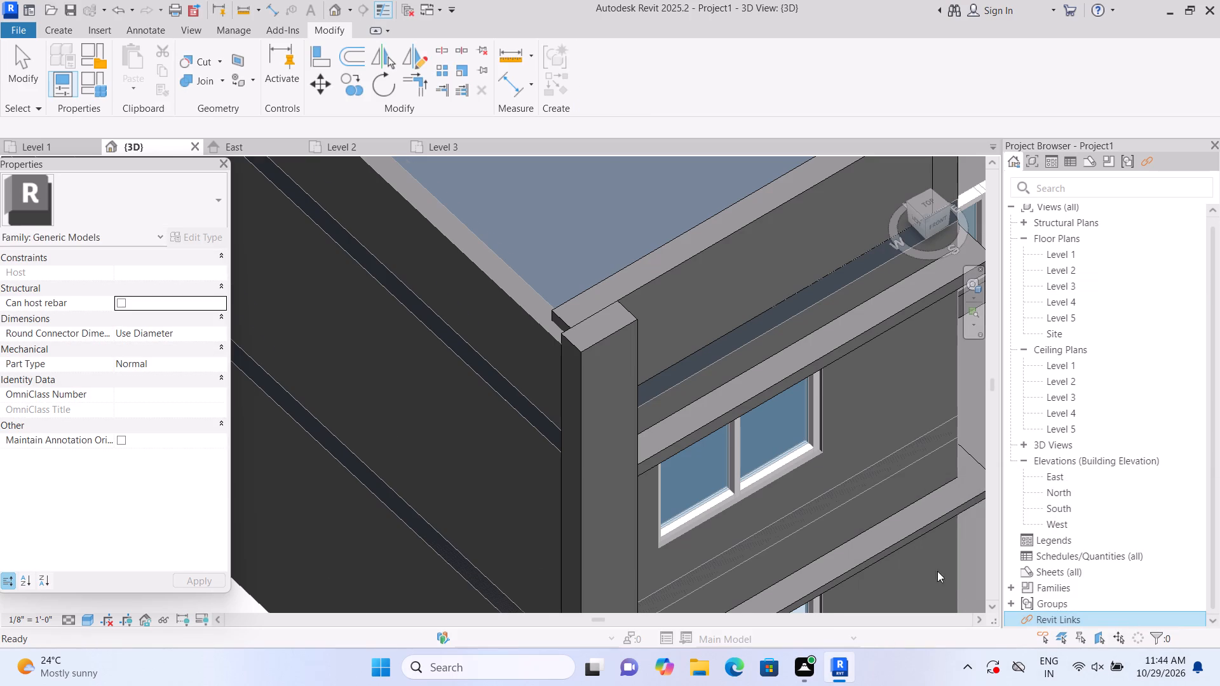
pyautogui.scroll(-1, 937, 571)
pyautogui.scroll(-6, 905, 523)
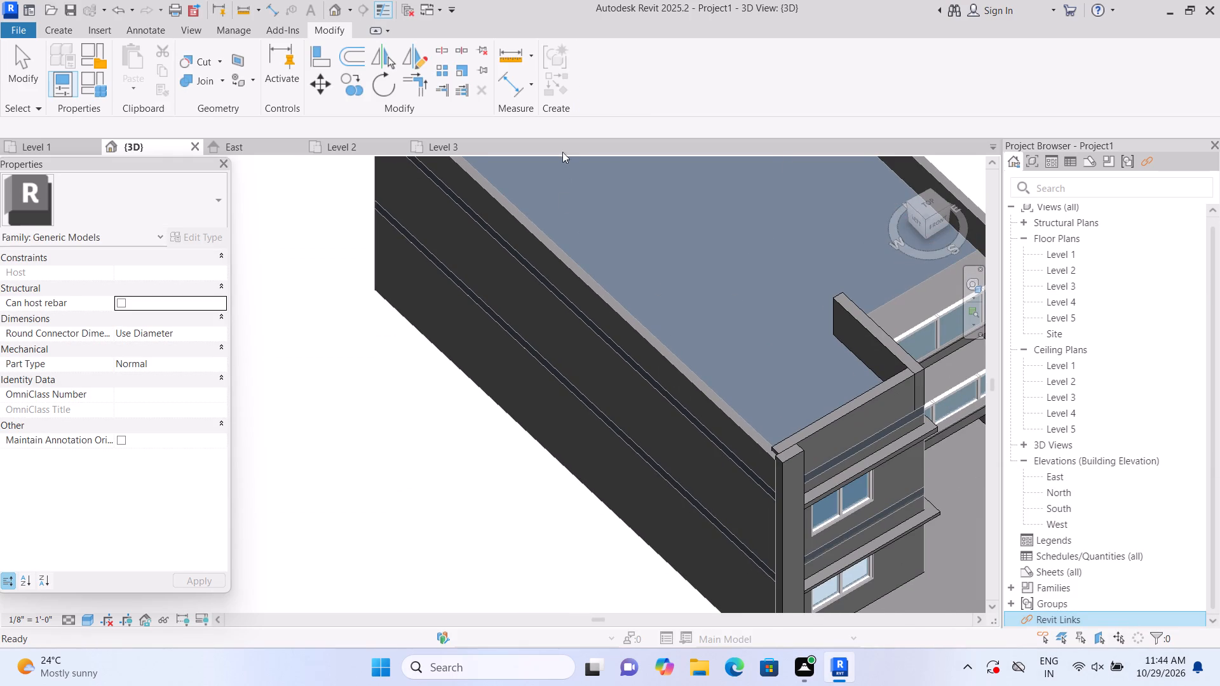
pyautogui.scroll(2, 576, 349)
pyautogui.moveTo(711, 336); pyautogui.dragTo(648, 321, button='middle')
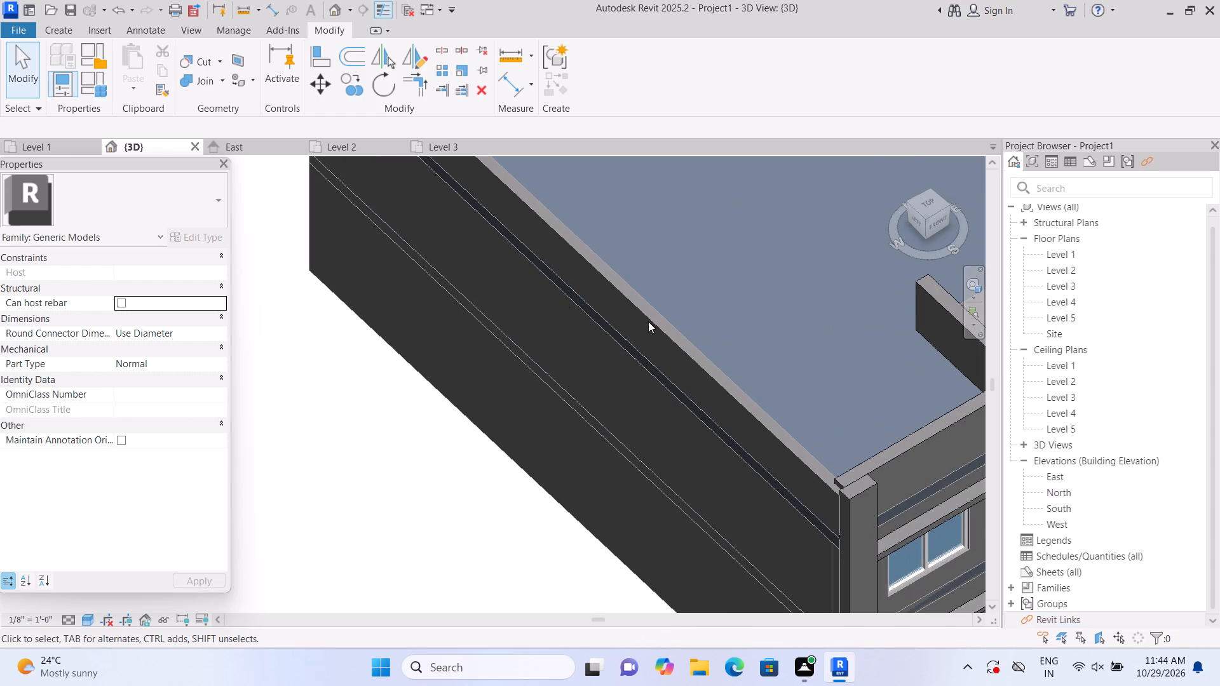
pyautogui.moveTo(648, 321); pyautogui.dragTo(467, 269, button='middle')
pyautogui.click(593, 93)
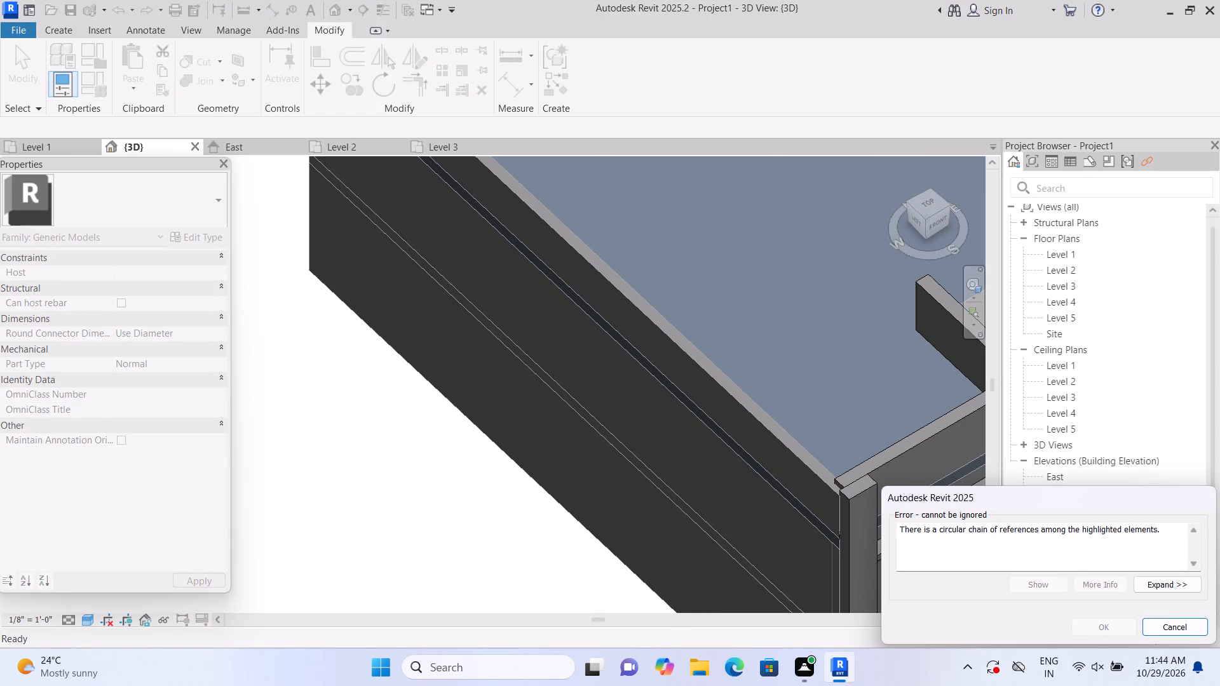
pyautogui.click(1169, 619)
# Pull the front parapet's column end back along the roof edge, clear of the corner column and long side wall.
pyautogui.scroll(-2, 883, 574)
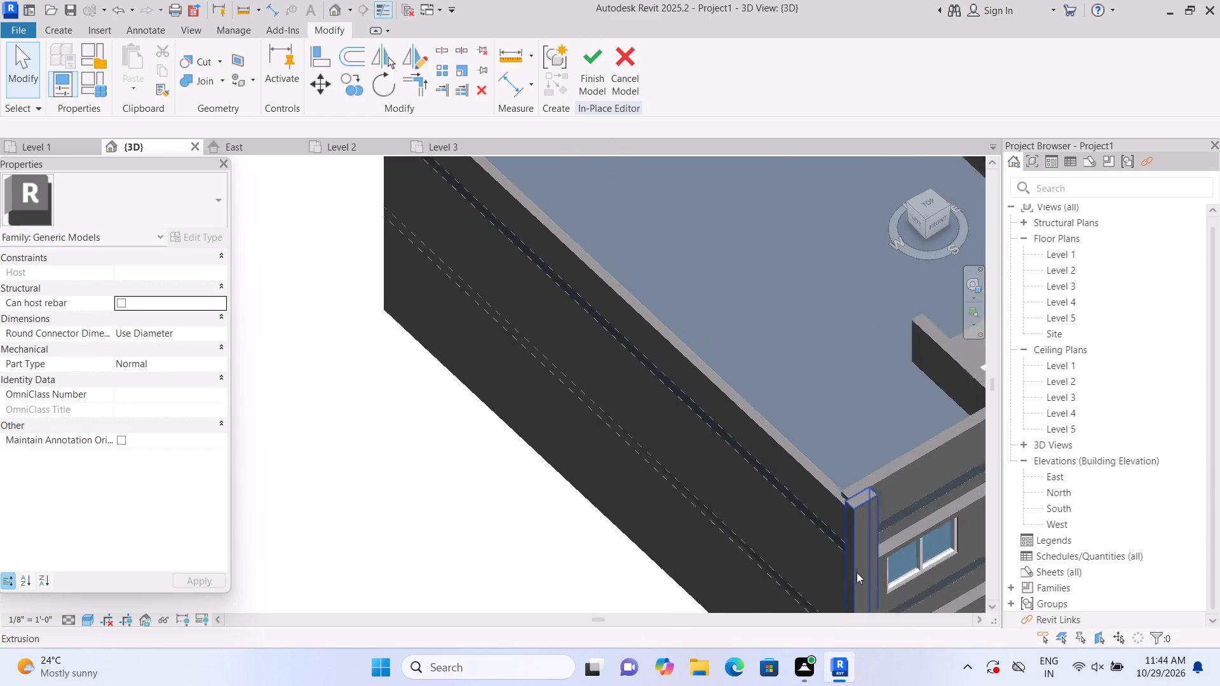
pyautogui.scroll(-1, 857, 572)
pyautogui.moveTo(771, 541); pyautogui.dragTo(736, 521, button='middle')
pyautogui.moveTo(661, 492); pyautogui.dragTo(416, 466, button='middle')
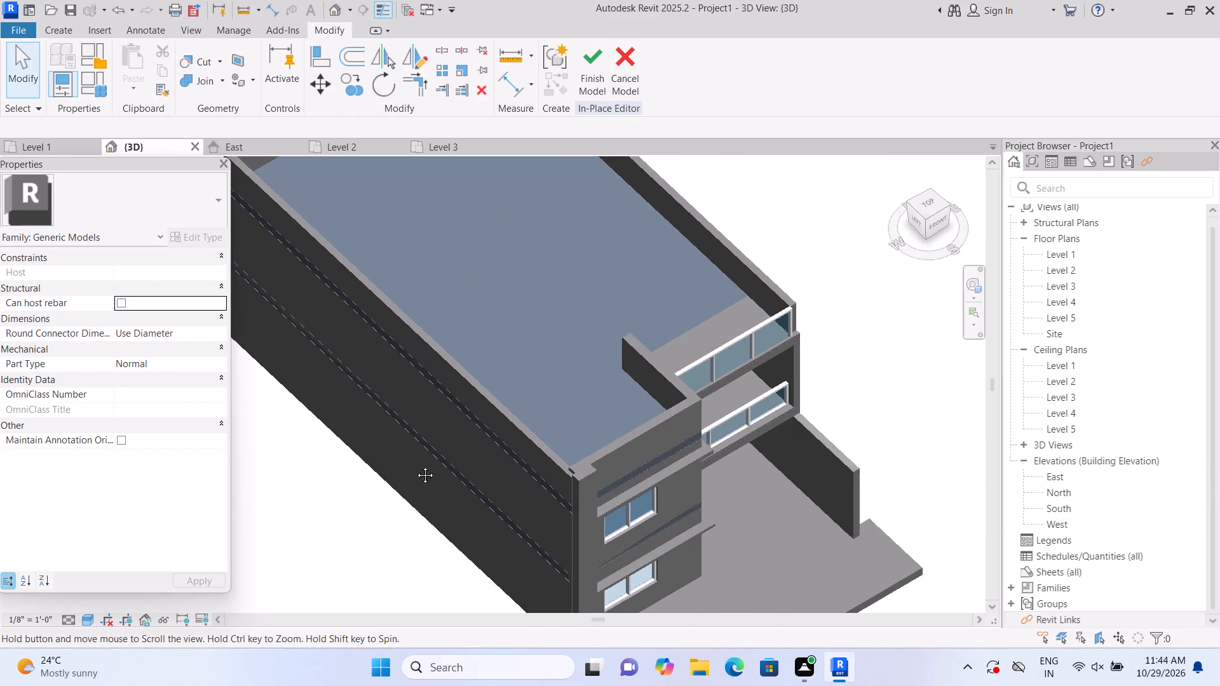
pyautogui.moveTo(416, 466); pyautogui.dragTo(414, 464, button='middle')
pyautogui.scroll(2, 466, 461)
pyautogui.scroll(2, 540, 464)
pyautogui.click(656, 448)
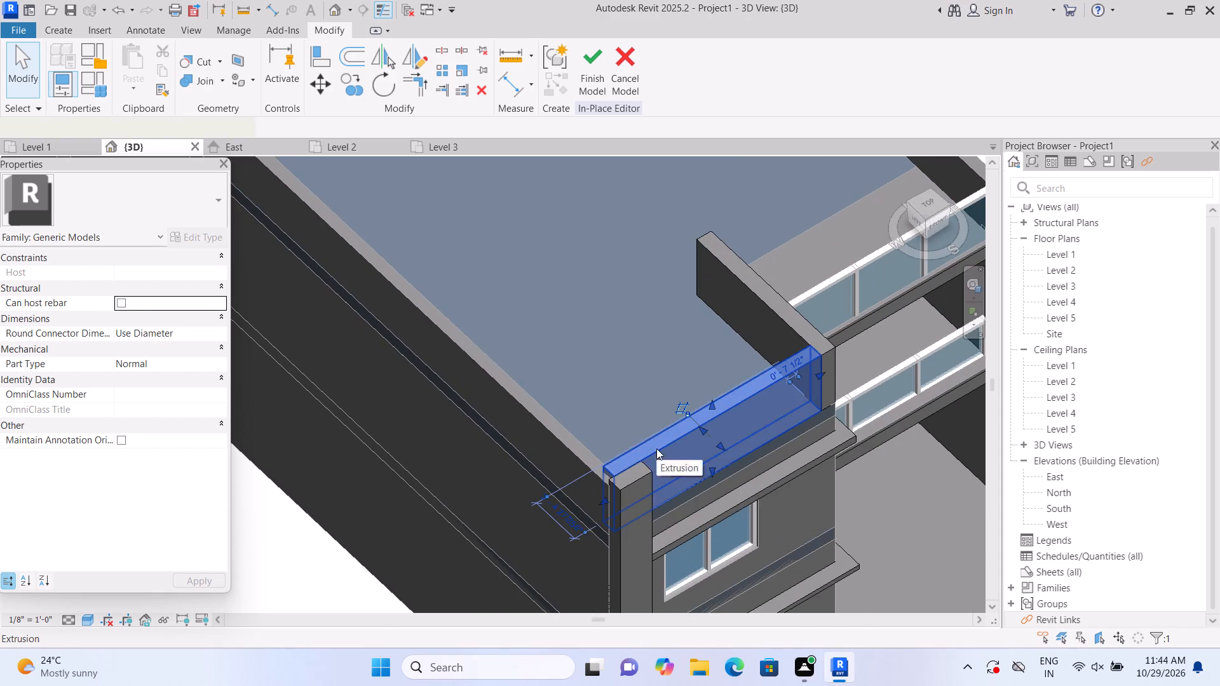
pyautogui.moveTo(606, 498); pyautogui.dragTo(646, 476)
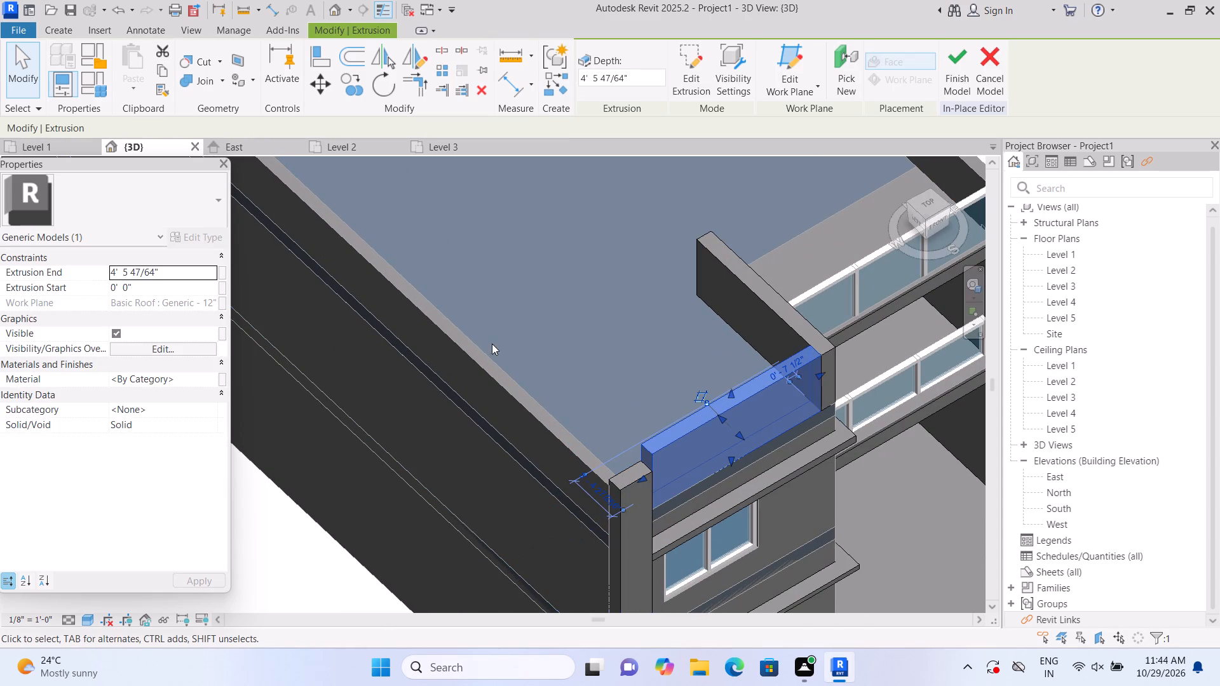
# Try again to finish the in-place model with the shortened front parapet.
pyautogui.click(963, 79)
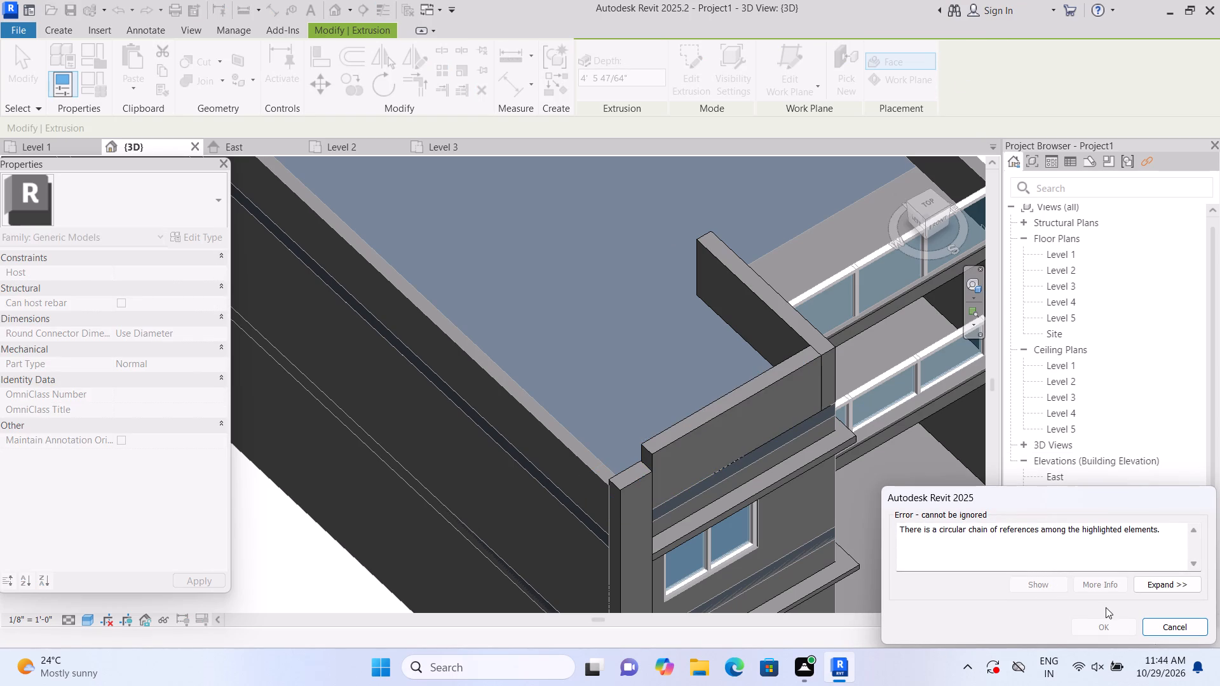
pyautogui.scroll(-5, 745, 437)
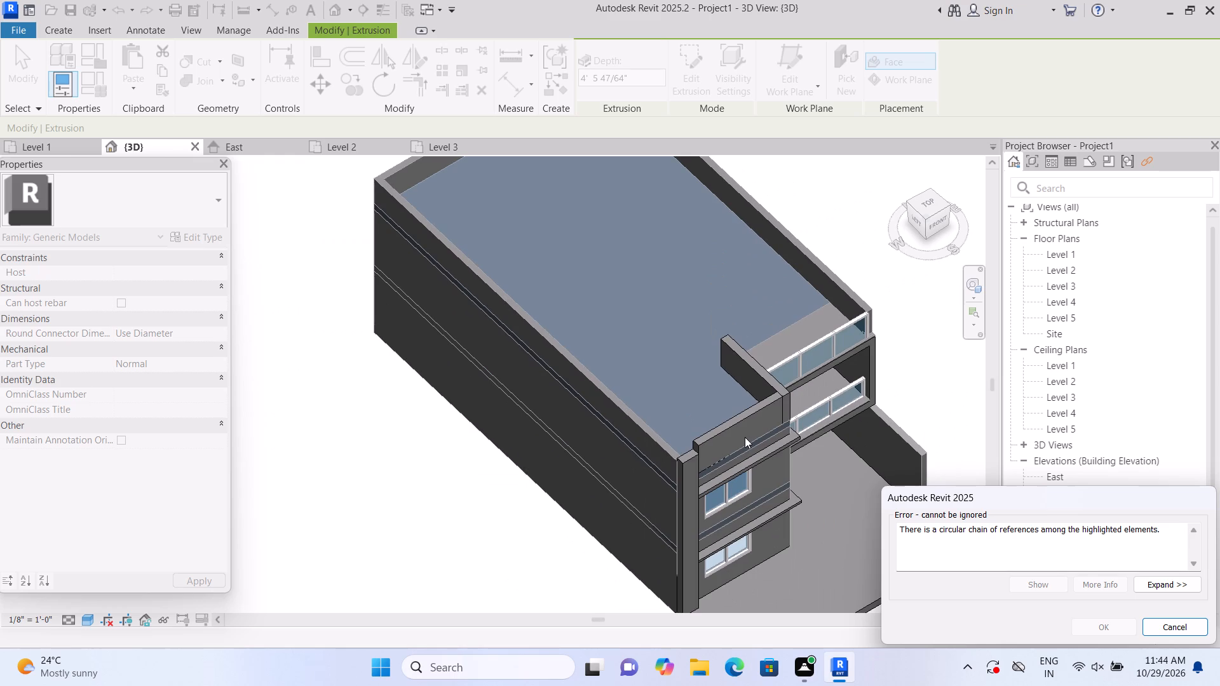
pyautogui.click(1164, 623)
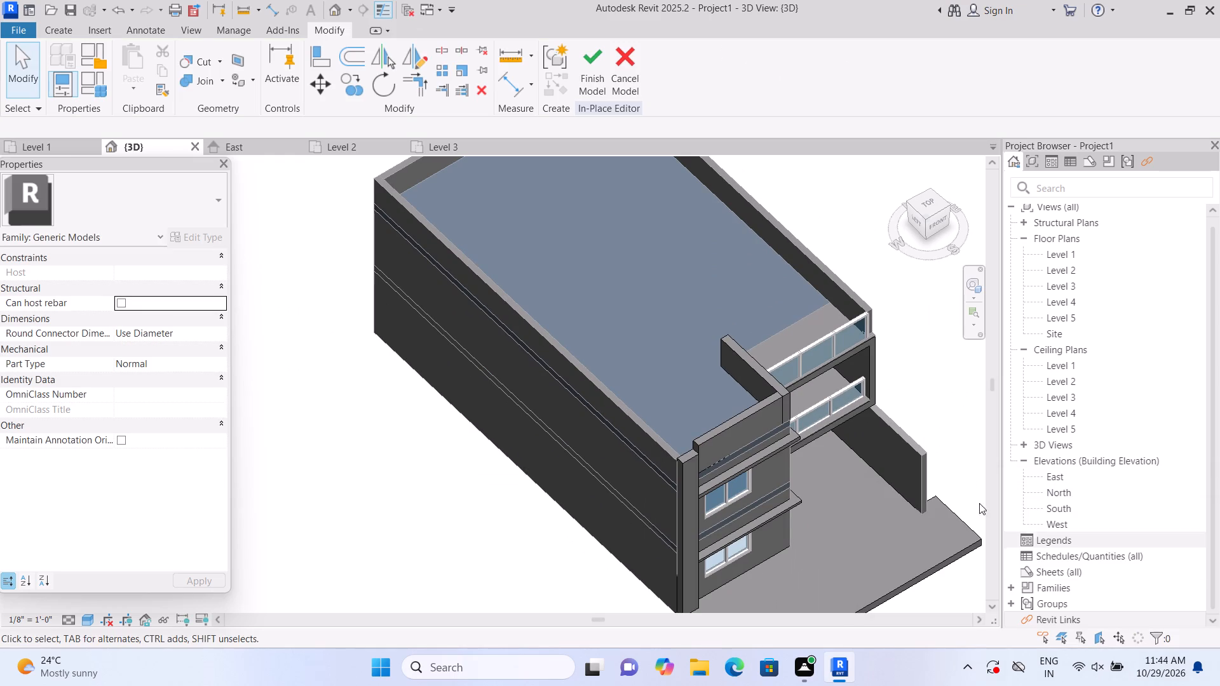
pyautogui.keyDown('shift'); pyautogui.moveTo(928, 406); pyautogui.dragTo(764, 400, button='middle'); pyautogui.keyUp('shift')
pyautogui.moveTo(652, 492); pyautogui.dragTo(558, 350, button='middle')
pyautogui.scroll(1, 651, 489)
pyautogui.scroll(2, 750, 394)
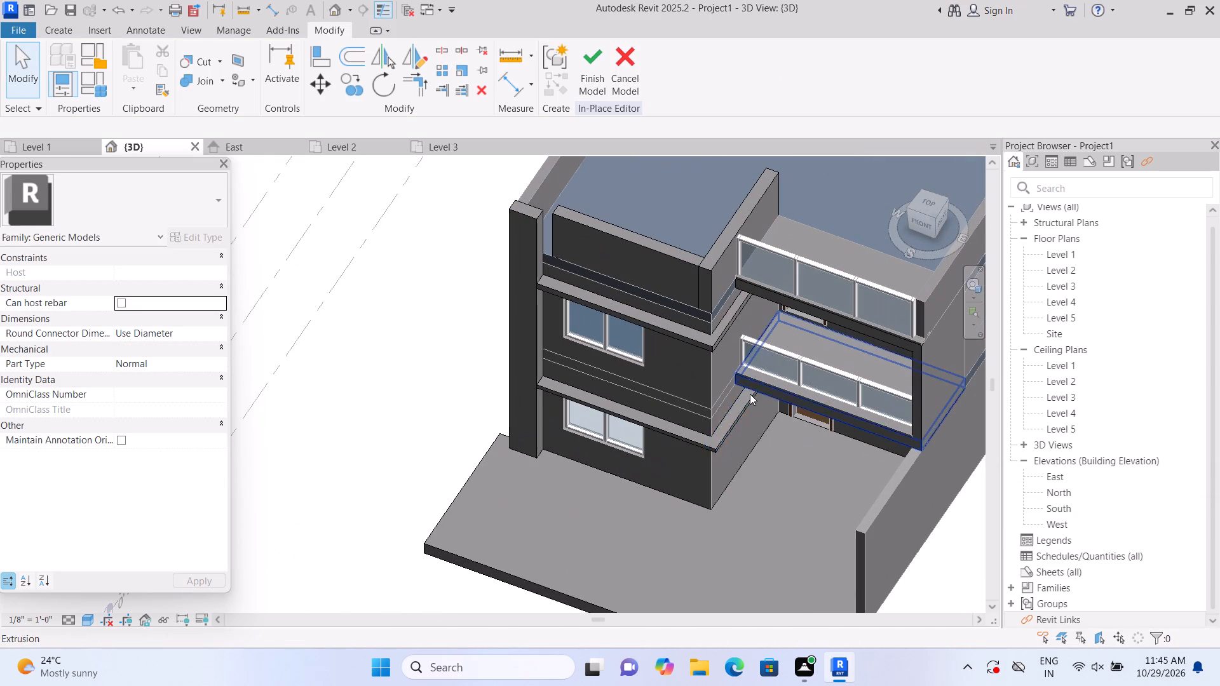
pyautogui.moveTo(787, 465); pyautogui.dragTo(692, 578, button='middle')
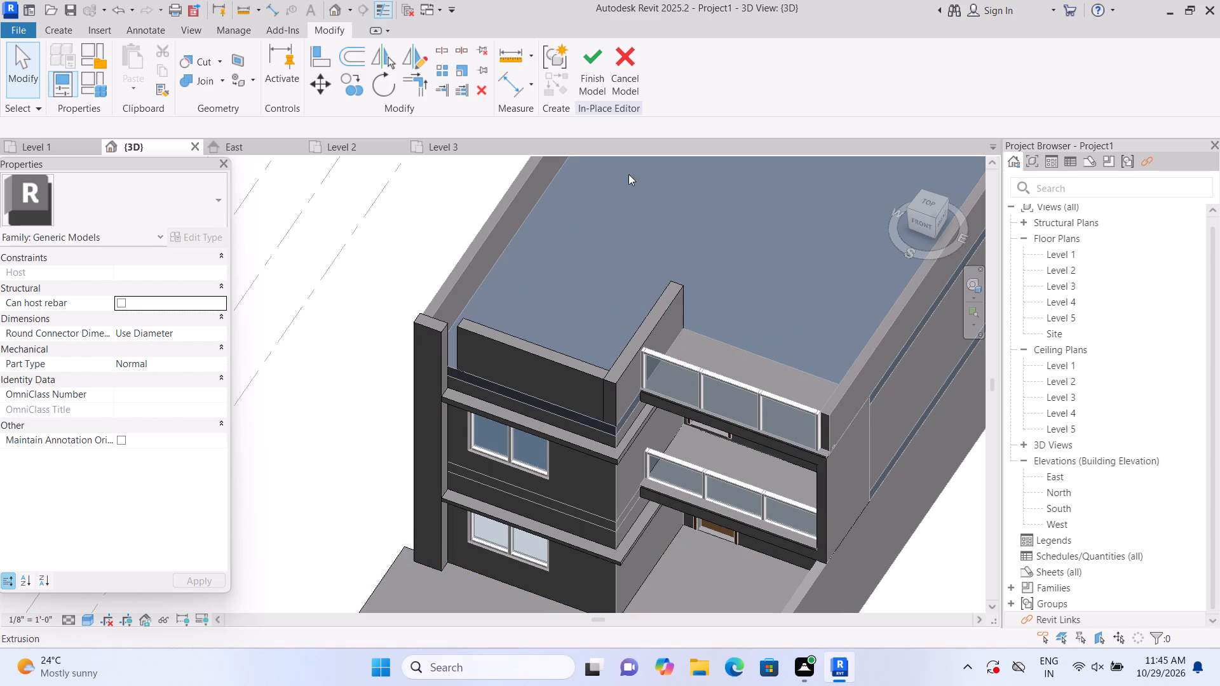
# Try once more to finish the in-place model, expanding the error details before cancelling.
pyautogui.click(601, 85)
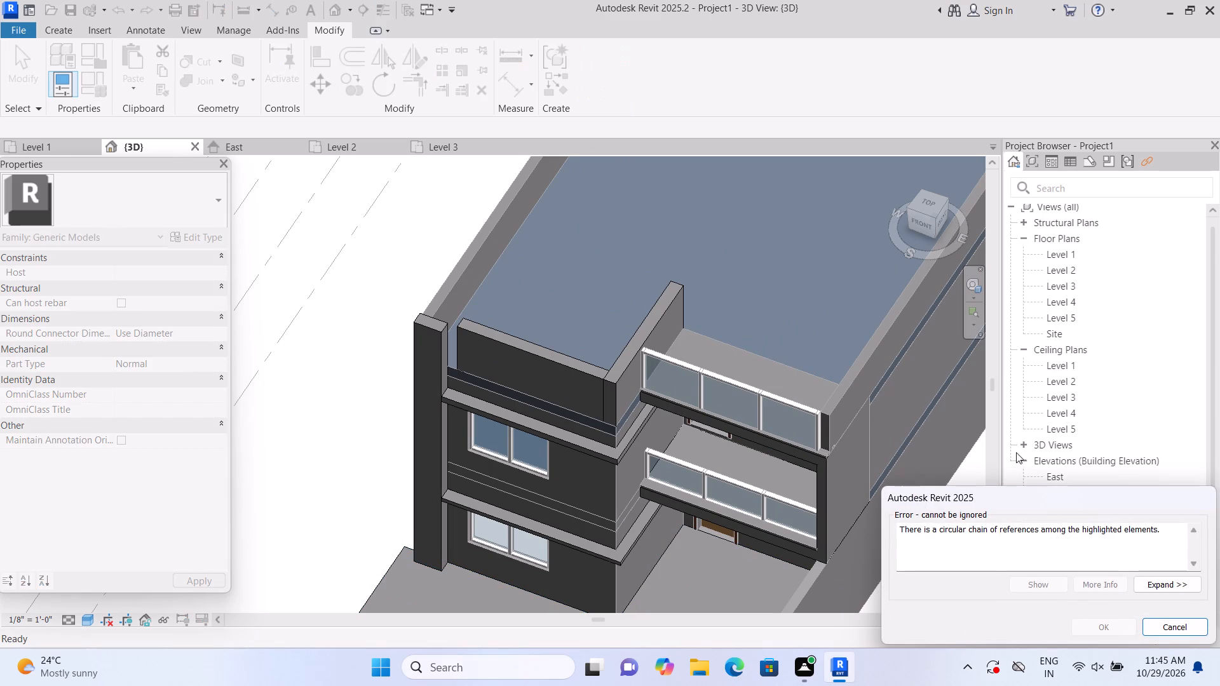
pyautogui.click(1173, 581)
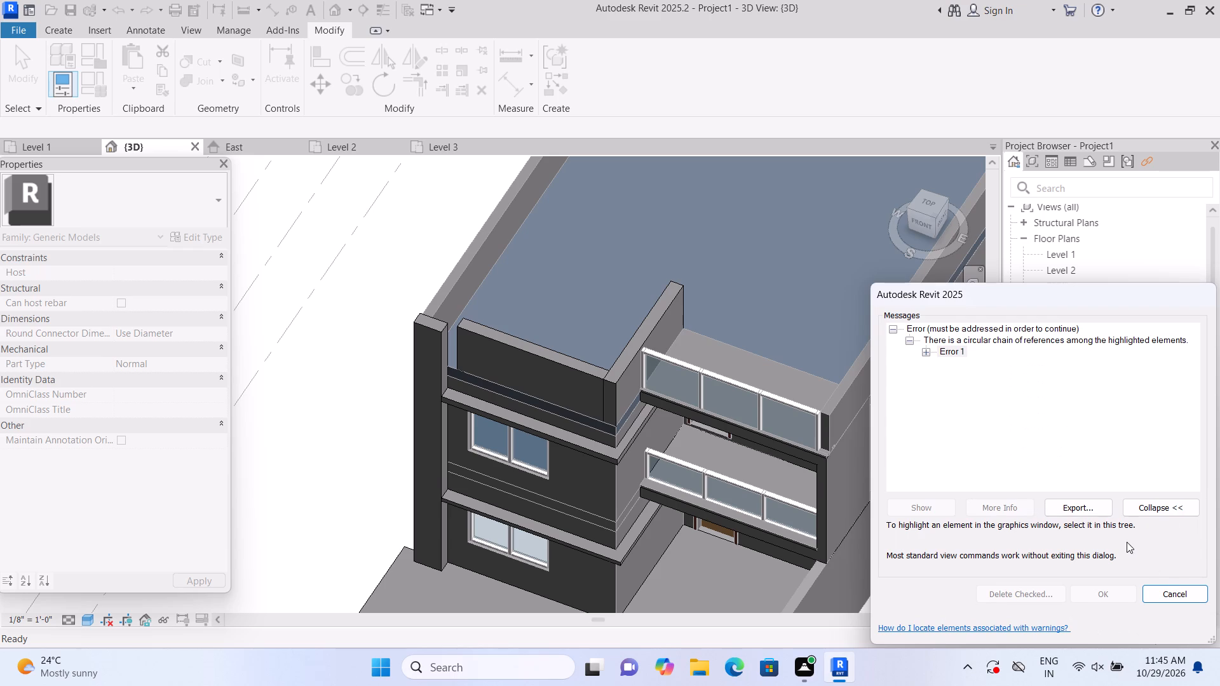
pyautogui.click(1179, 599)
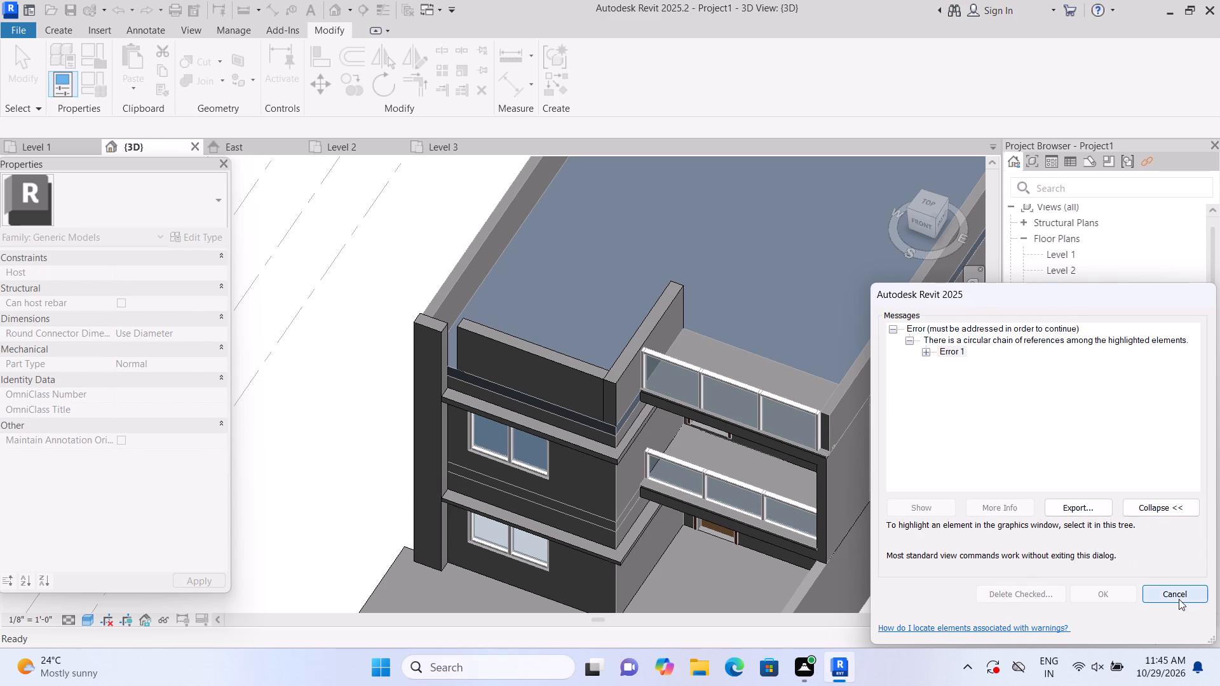
# Cancel the in-place model, discard its changes, and dismiss the project save reminder.
pyautogui.scroll(-1, 854, 551)
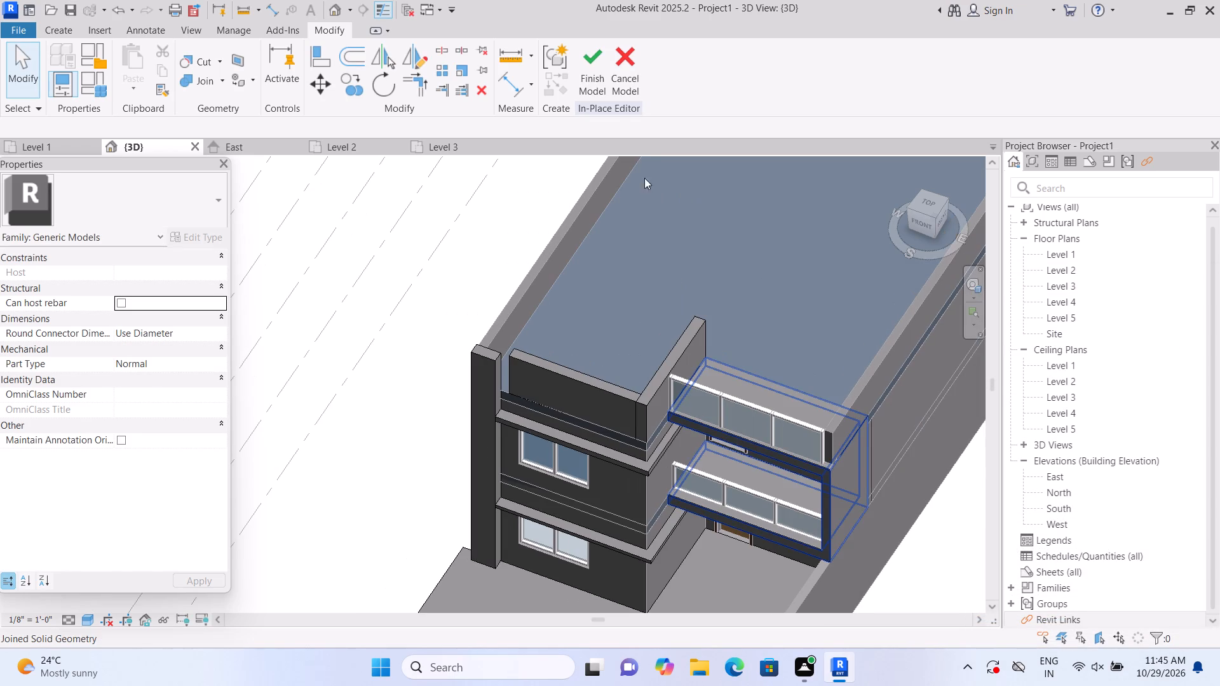
pyautogui.click(631, 90)
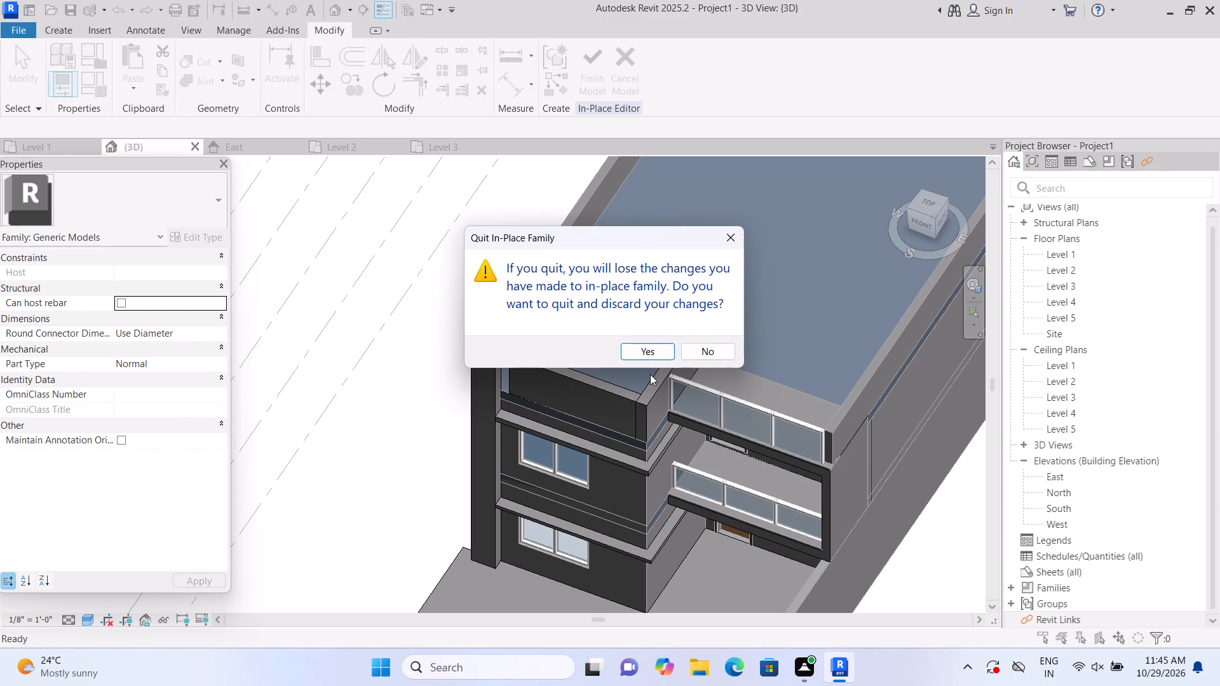
pyautogui.click(653, 366)
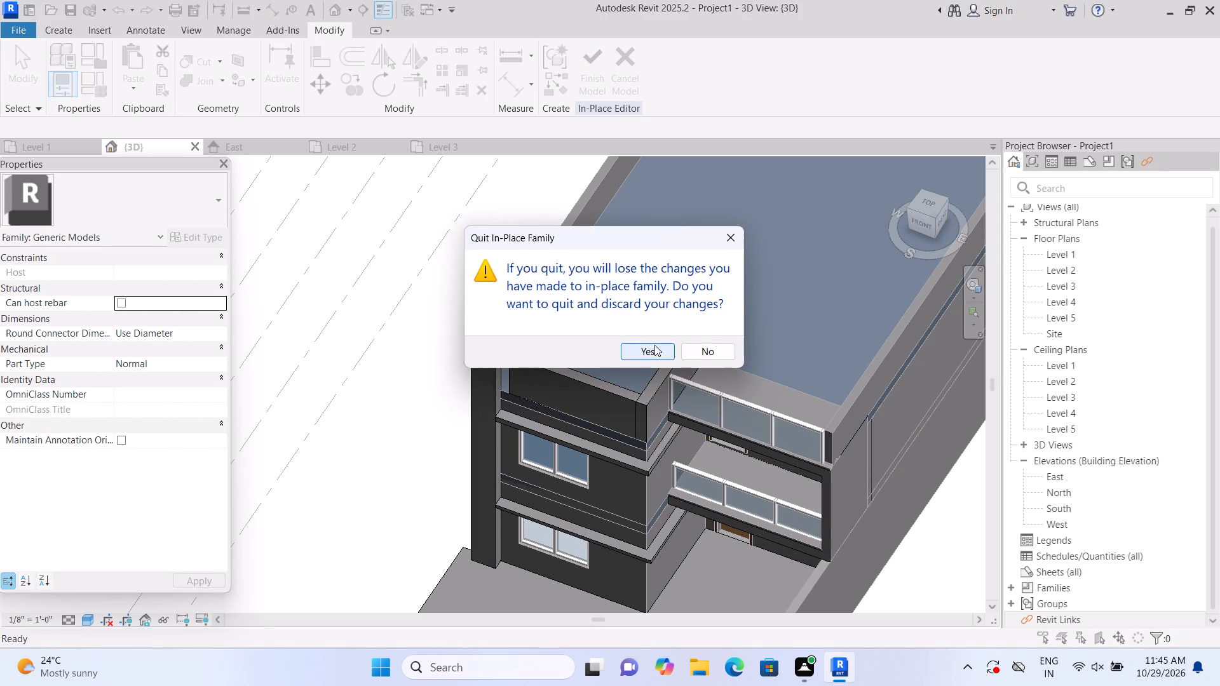
pyautogui.click(654, 345)
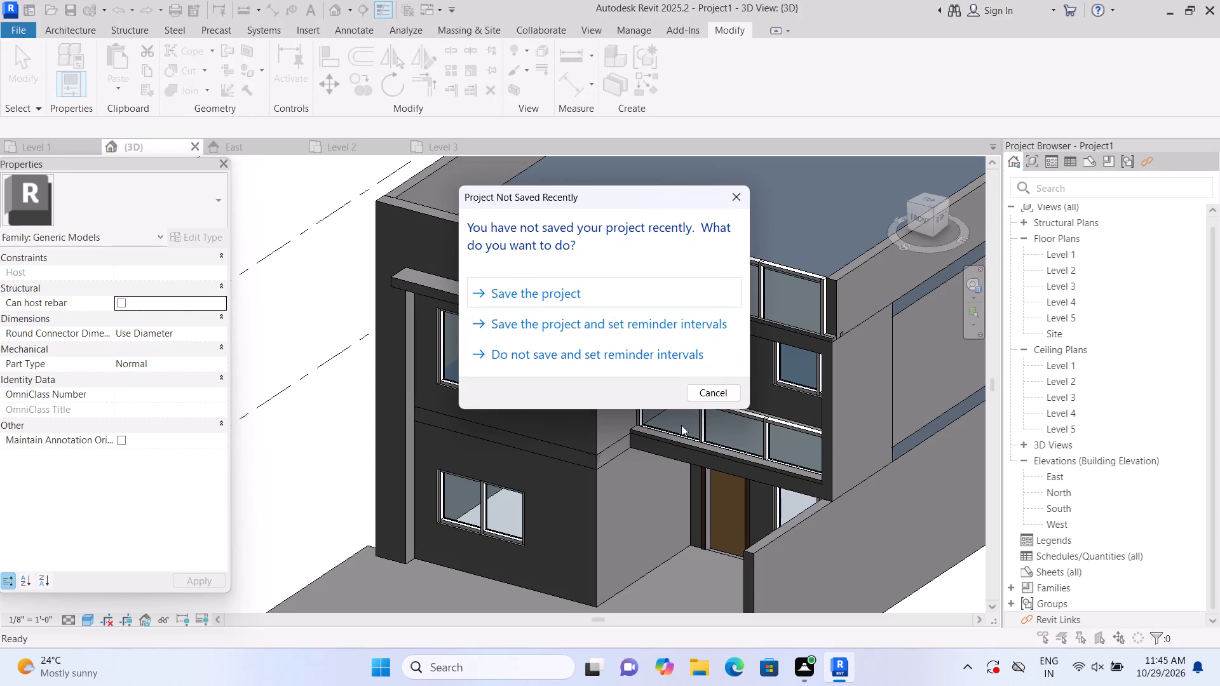
pyautogui.click(738, 203)
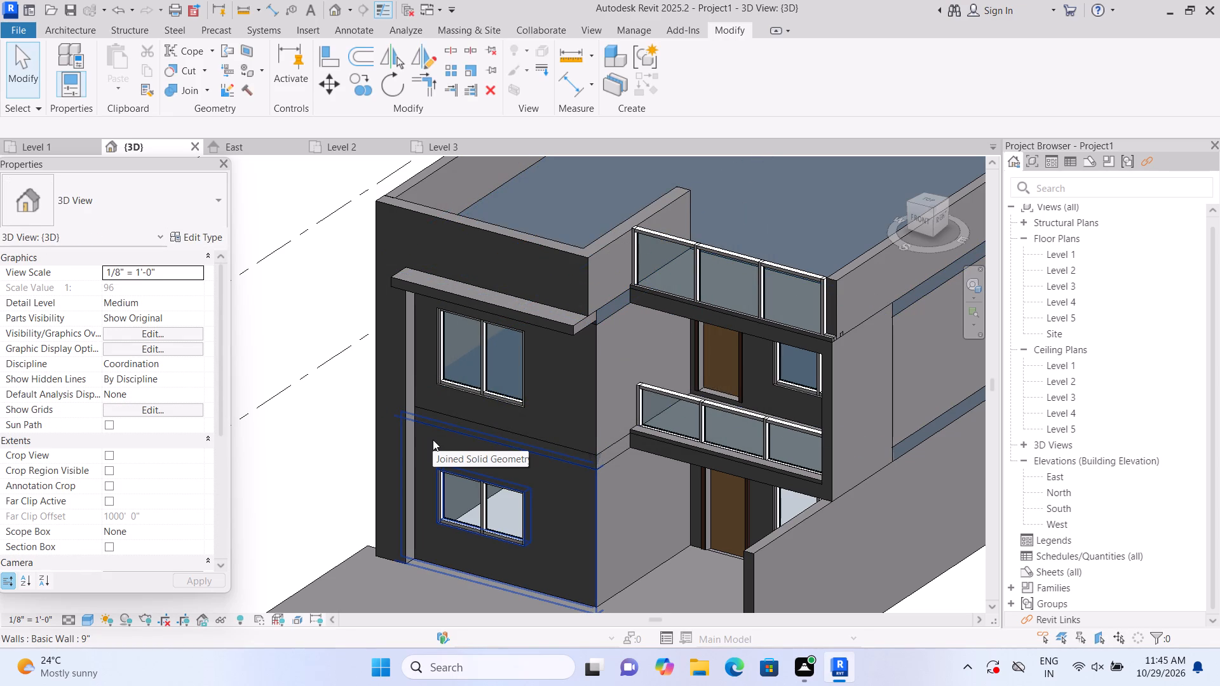
# Undo the earlier edits one after another, back into the in-place model's 3" extrusion sketch.
pyautogui.hotkey('ctrl', 'z')
pyautogui.hotkey('ctrl', 'z')
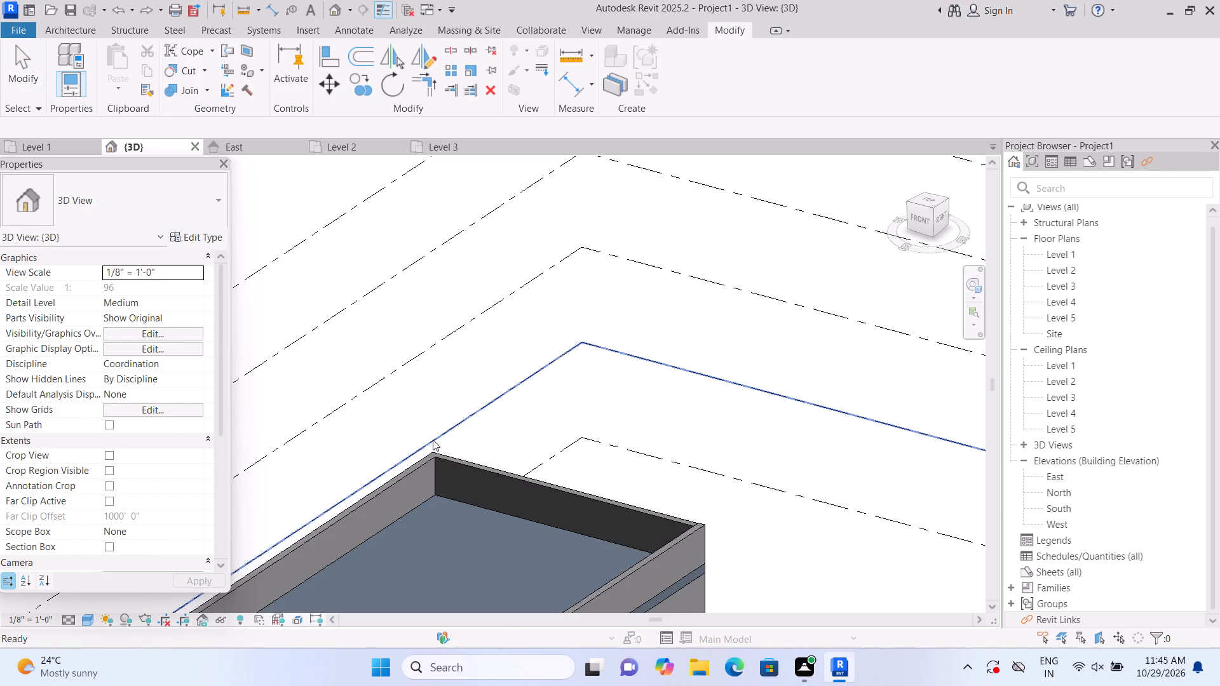
pyautogui.scroll(-5, 507, 410)
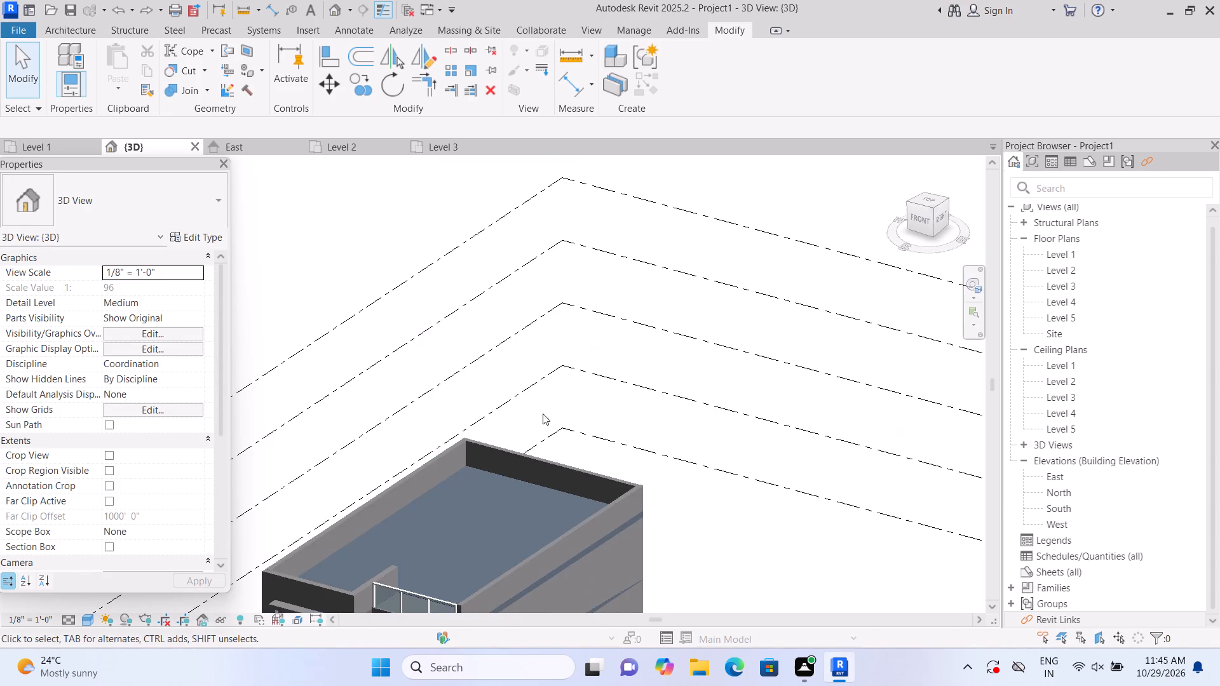
pyautogui.scroll(-2, 543, 414)
pyautogui.moveTo(376, 546); pyautogui.dragTo(453, 319, button='middle')
pyautogui.scroll(2, 471, 306)
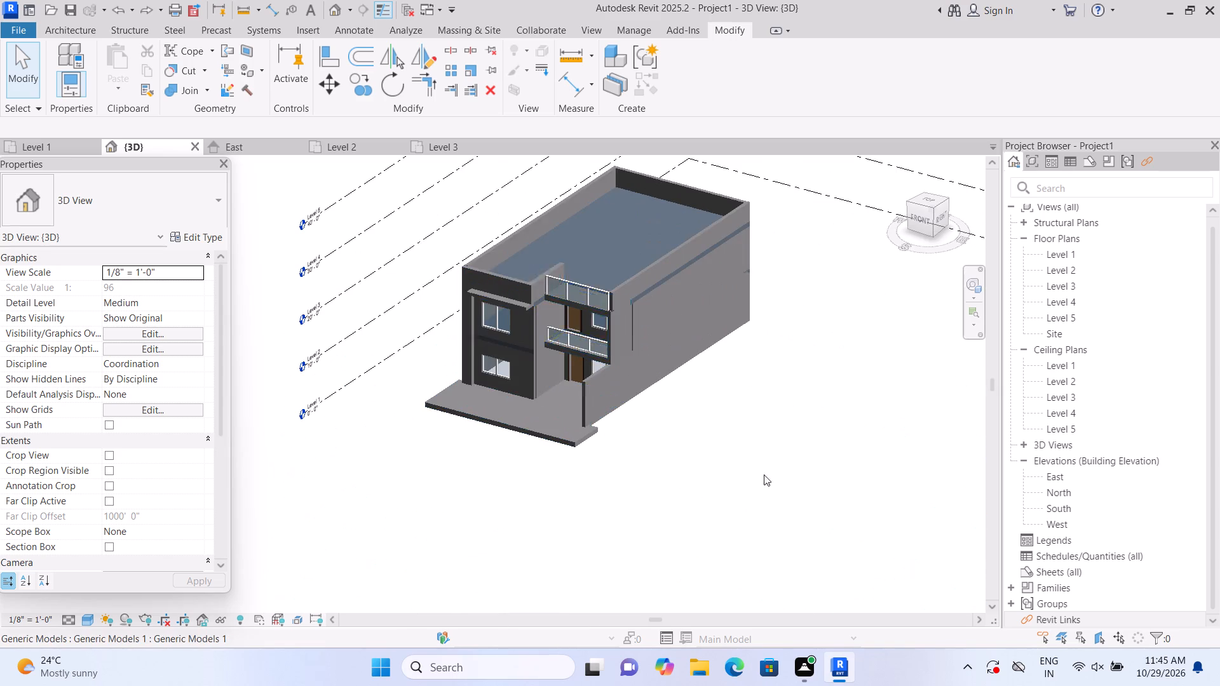
pyautogui.hotkey('ctrl', 'z')
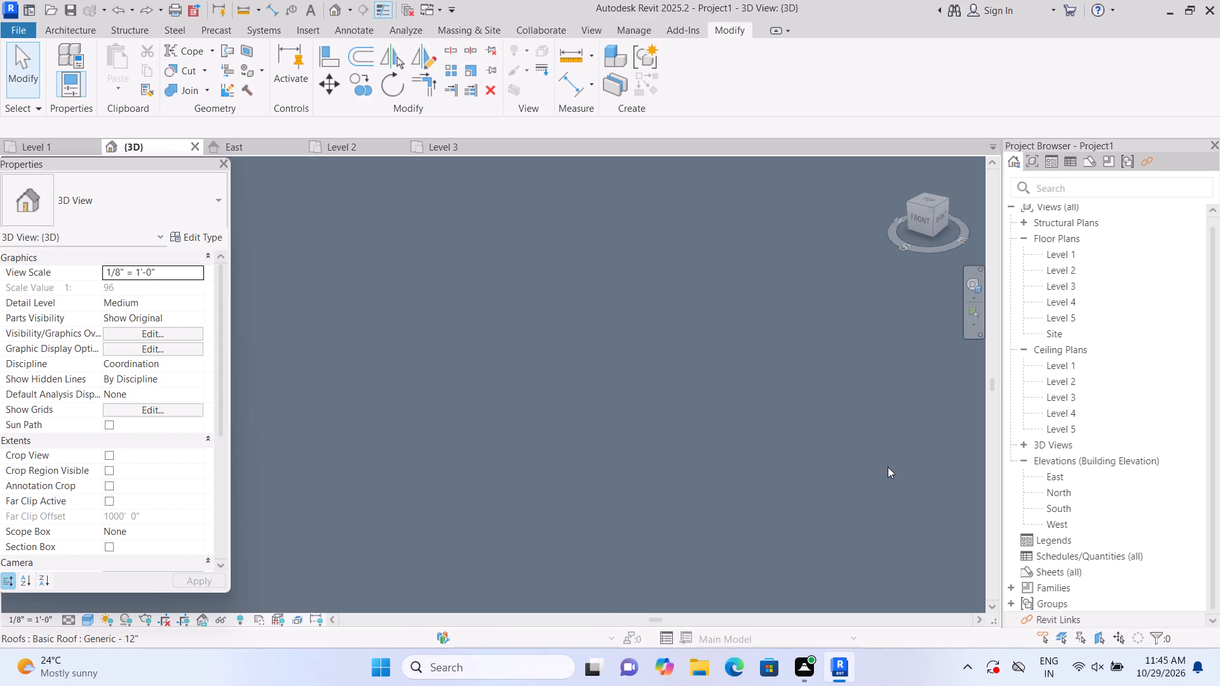
pyautogui.hotkey('ctrl', 'z')
pyautogui.scroll(-15, 893, 450)
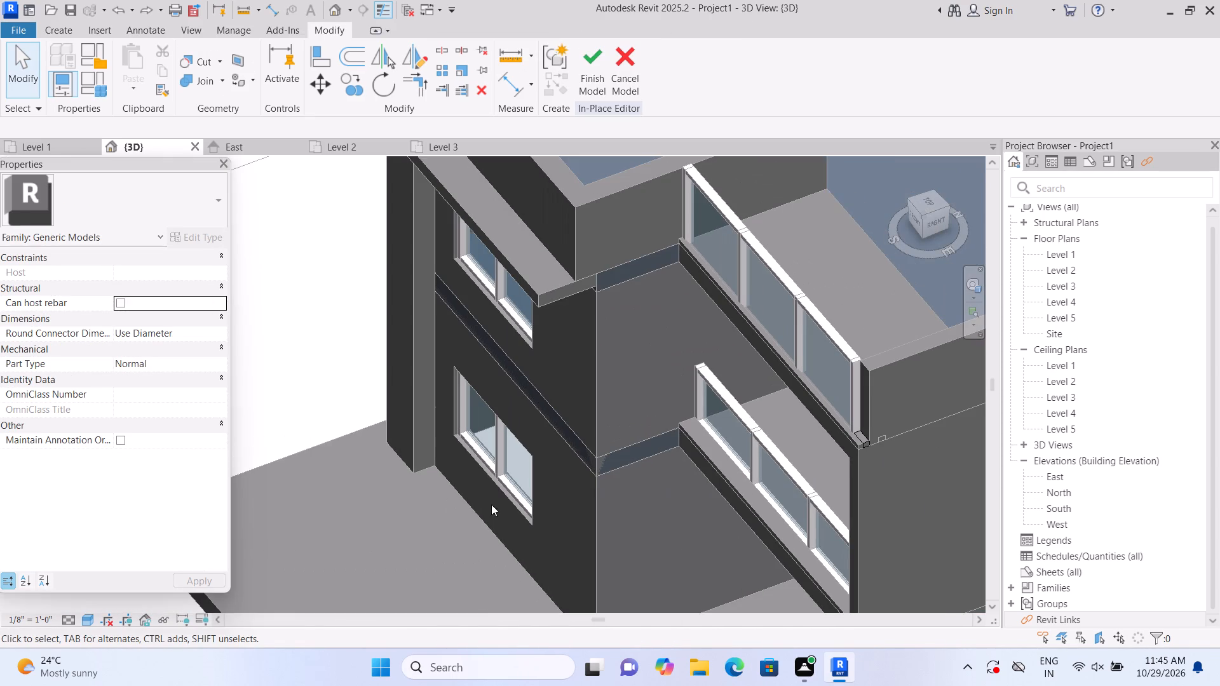
pyautogui.hotkey('ctrl', 'z')
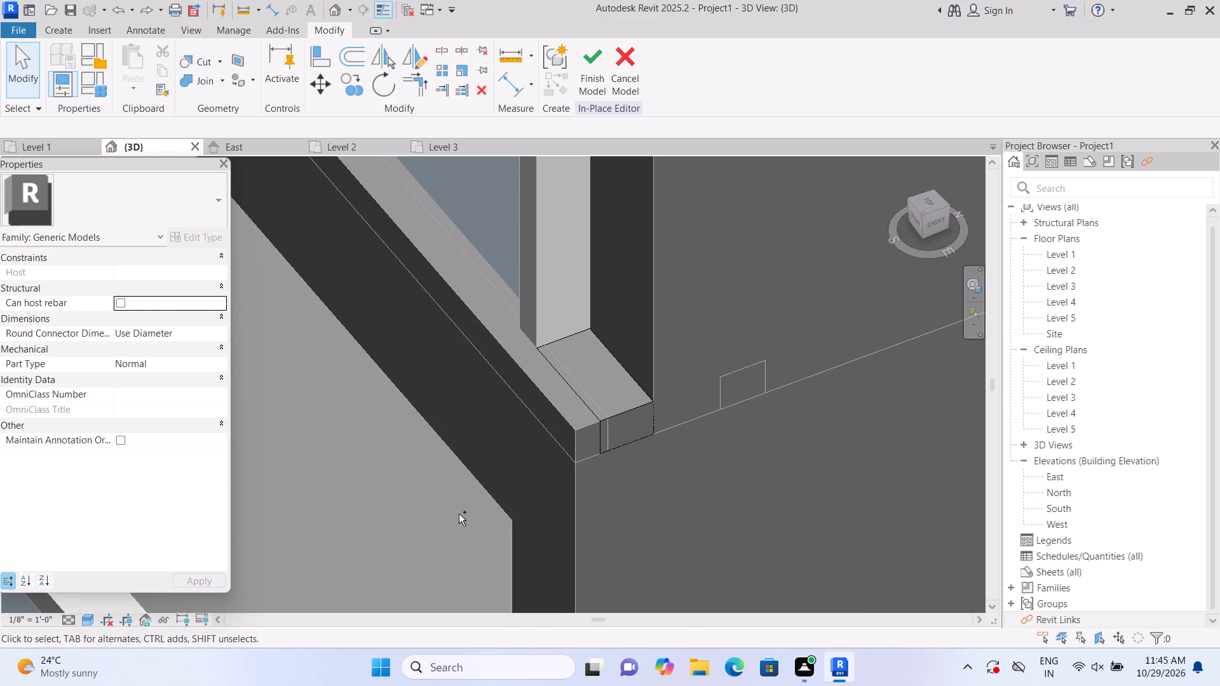
pyautogui.hotkey('ctrl', 'z')
pyautogui.hotkey('ctrl', 'z')
pyautogui.hotkey('ctrl', 'z')
pyautogui.hotkey('ctrl', 'z')
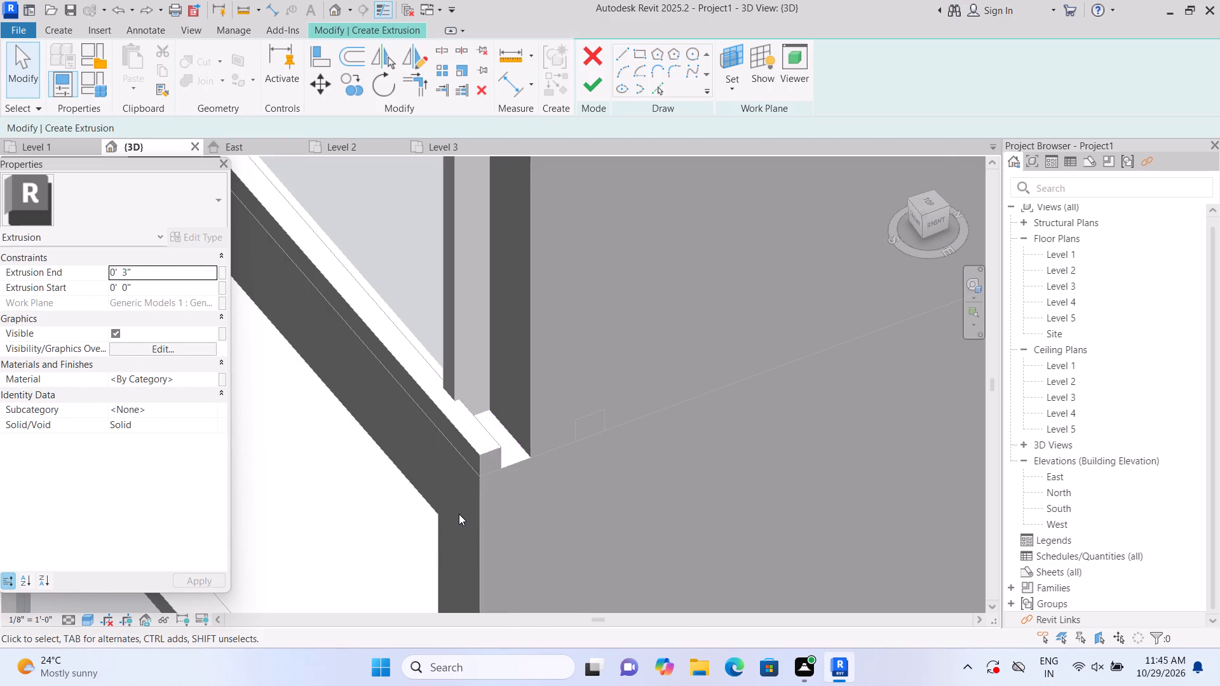
# Try to finish the 3" extrusion sketch, and quit sketching by discarding the extrusion.
pyautogui.scroll(-16, 586, 493)
pyautogui.scroll(-1, 646, 557)
pyautogui.scroll(5, 647, 552)
pyautogui.scroll(1, 620, 495)
pyautogui.moveTo(621, 515); pyautogui.dragTo(586, 181, button='middle')
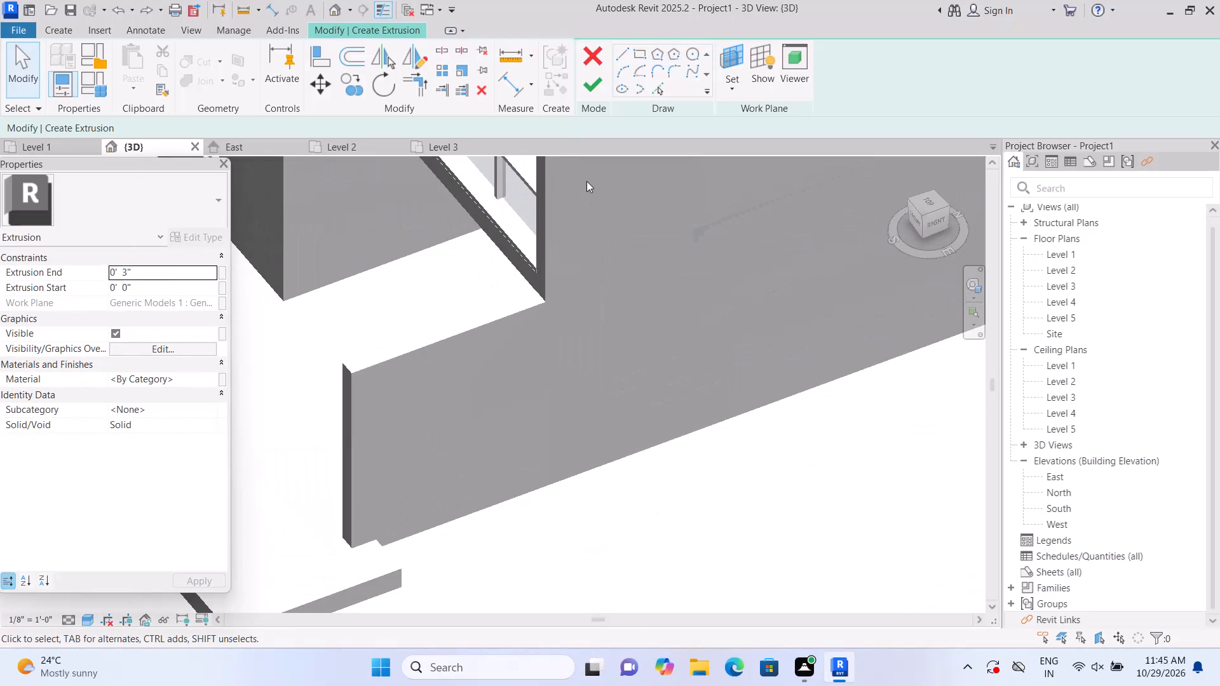
pyautogui.moveTo(578, 212); pyautogui.dragTo(605, 396, button='middle')
pyautogui.scroll(-3, 607, 397)
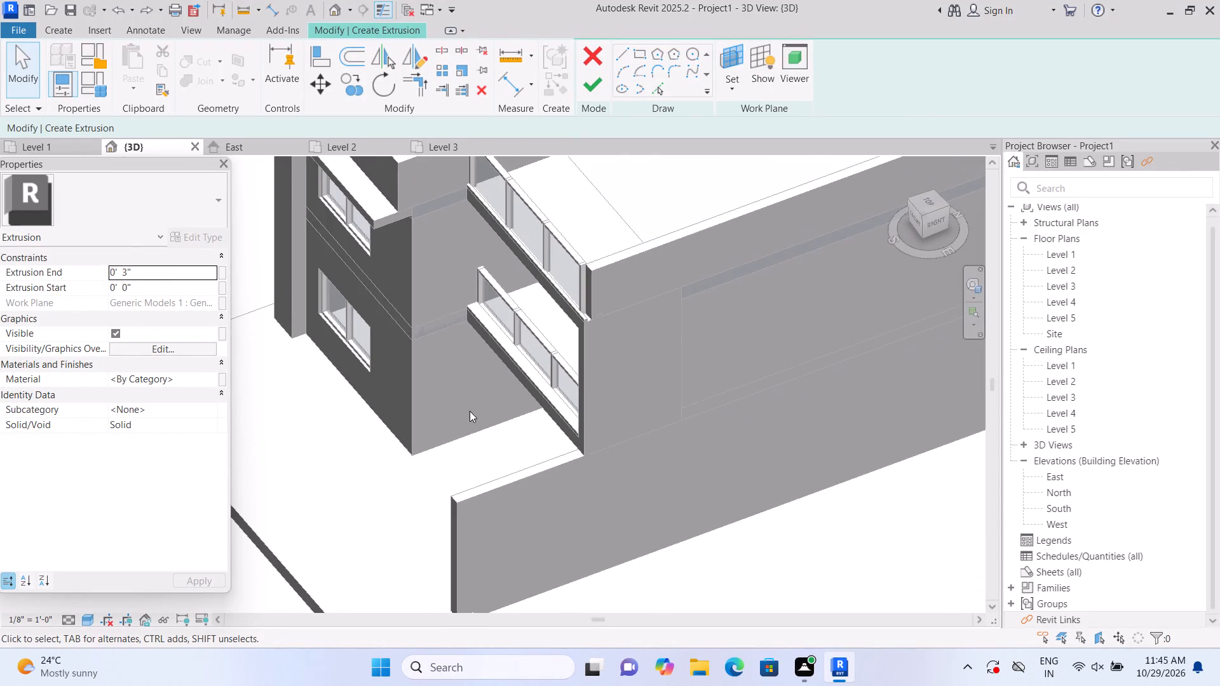
pyautogui.scroll(7, 478, 395)
pyautogui.scroll(-8, 508, 363)
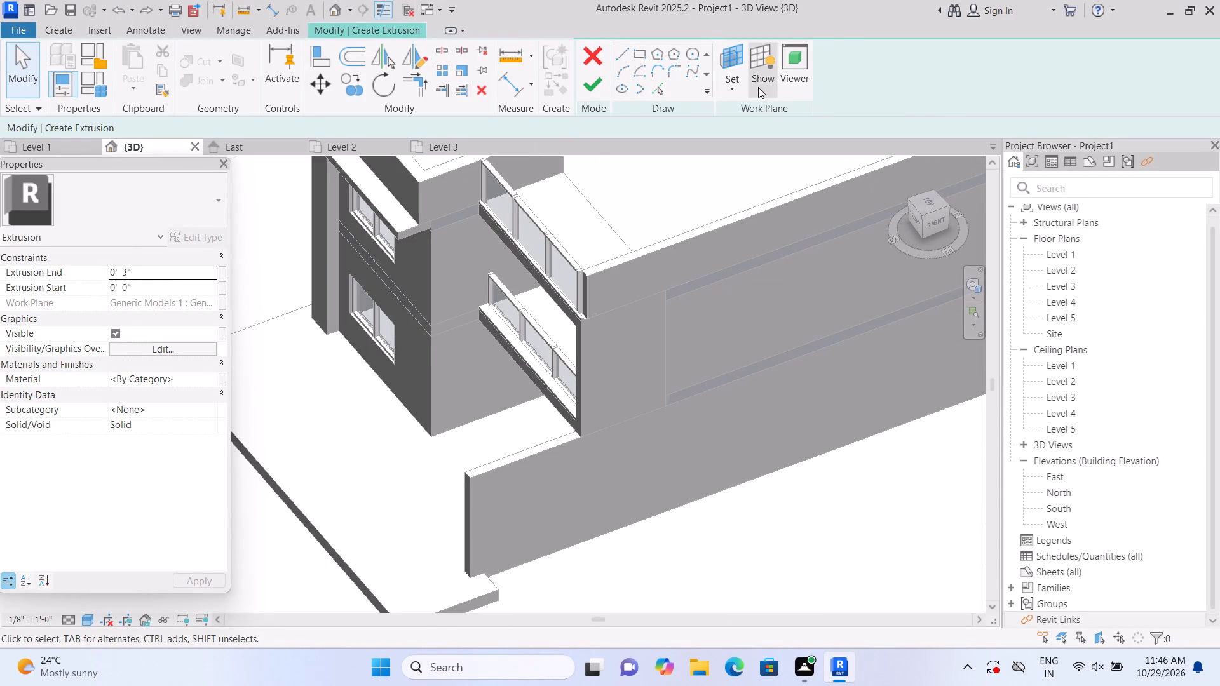
pyautogui.click(598, 87)
pyautogui.click(1122, 622)
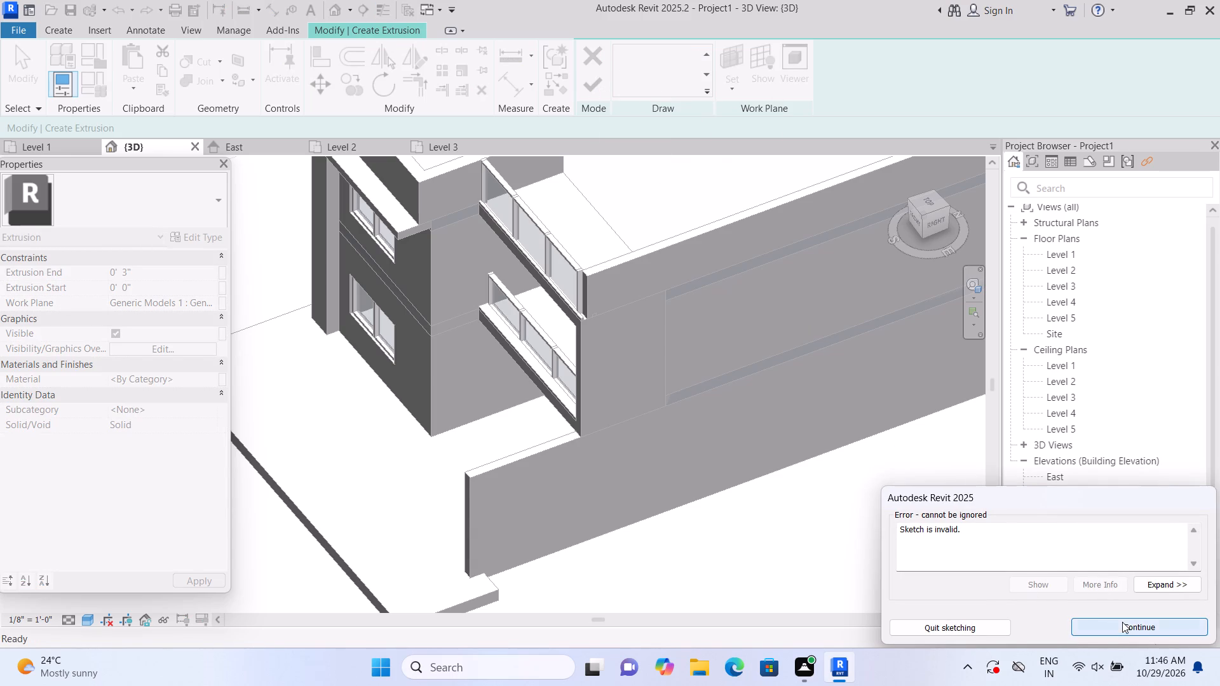
pyautogui.doubleClick(603, 63)
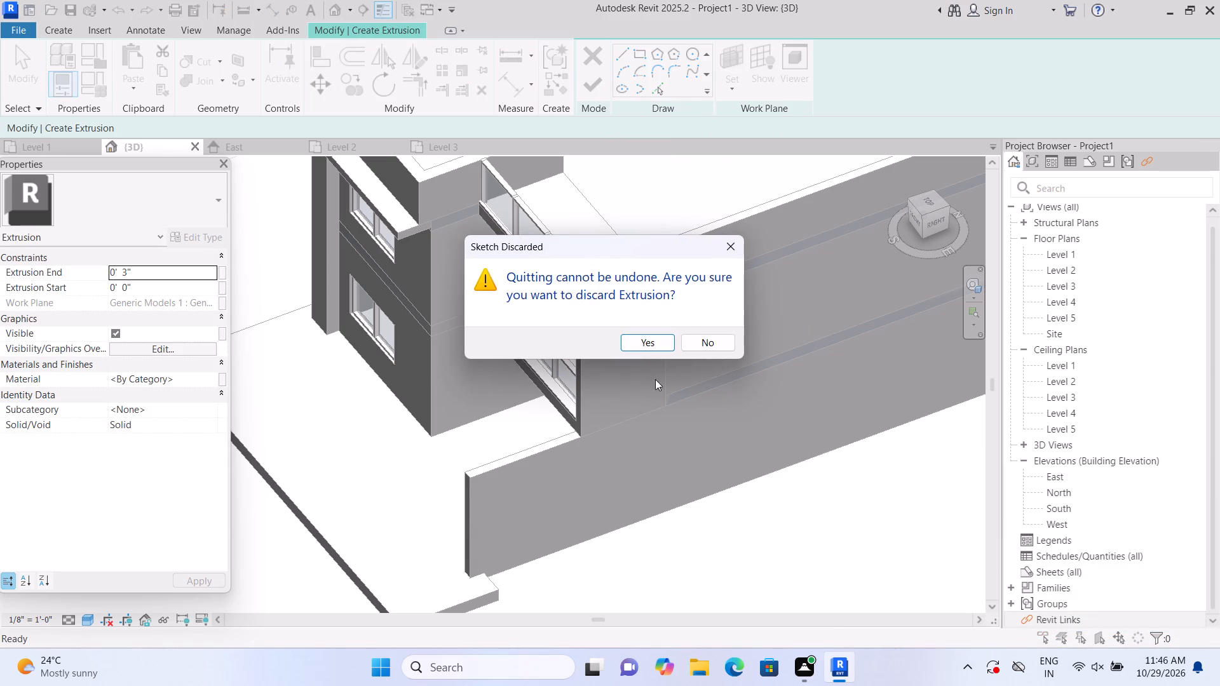
pyautogui.click(658, 345)
# Inspect the house front from the home 3D orientation and finish the reopened in-place model.
pyautogui.scroll(-8, 658, 346)
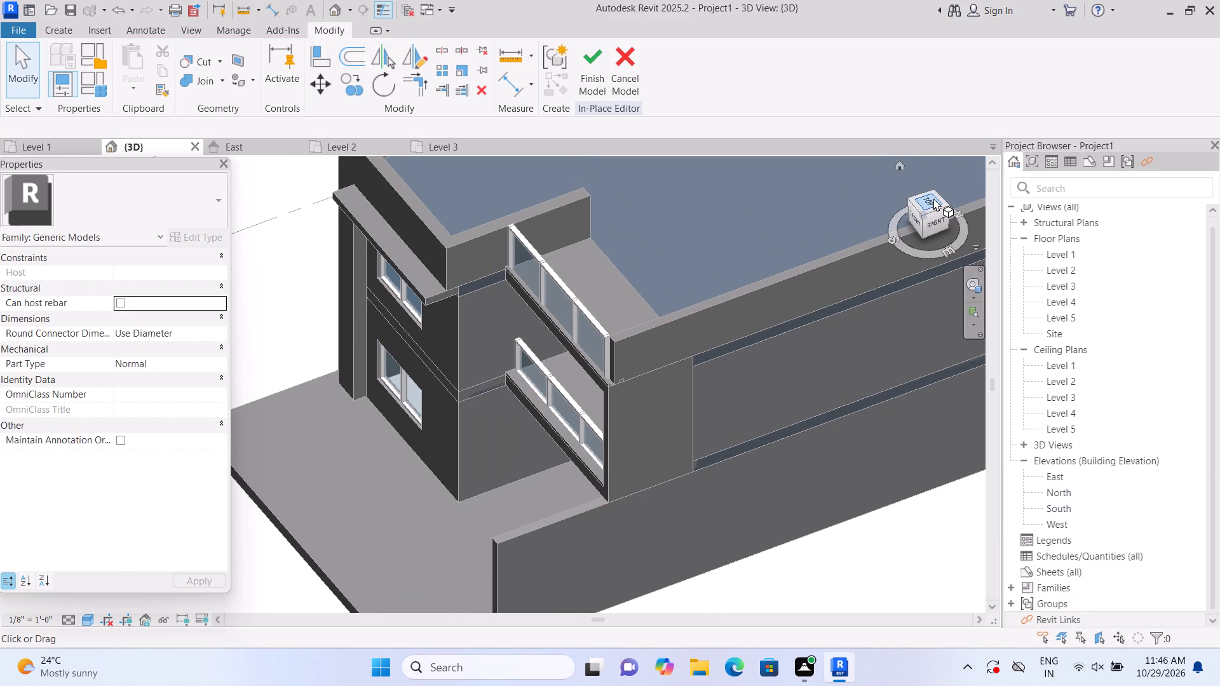
pyautogui.click(898, 165)
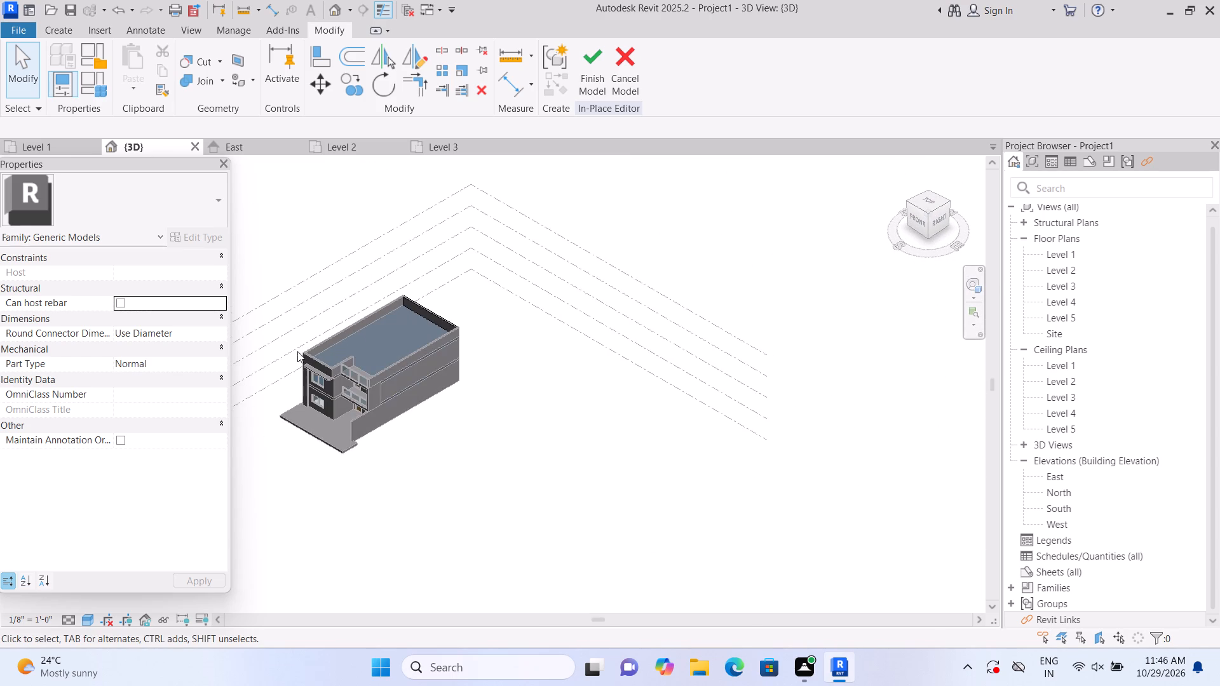
pyautogui.scroll(13, 297, 351)
pyautogui.scroll(1, 438, 453)
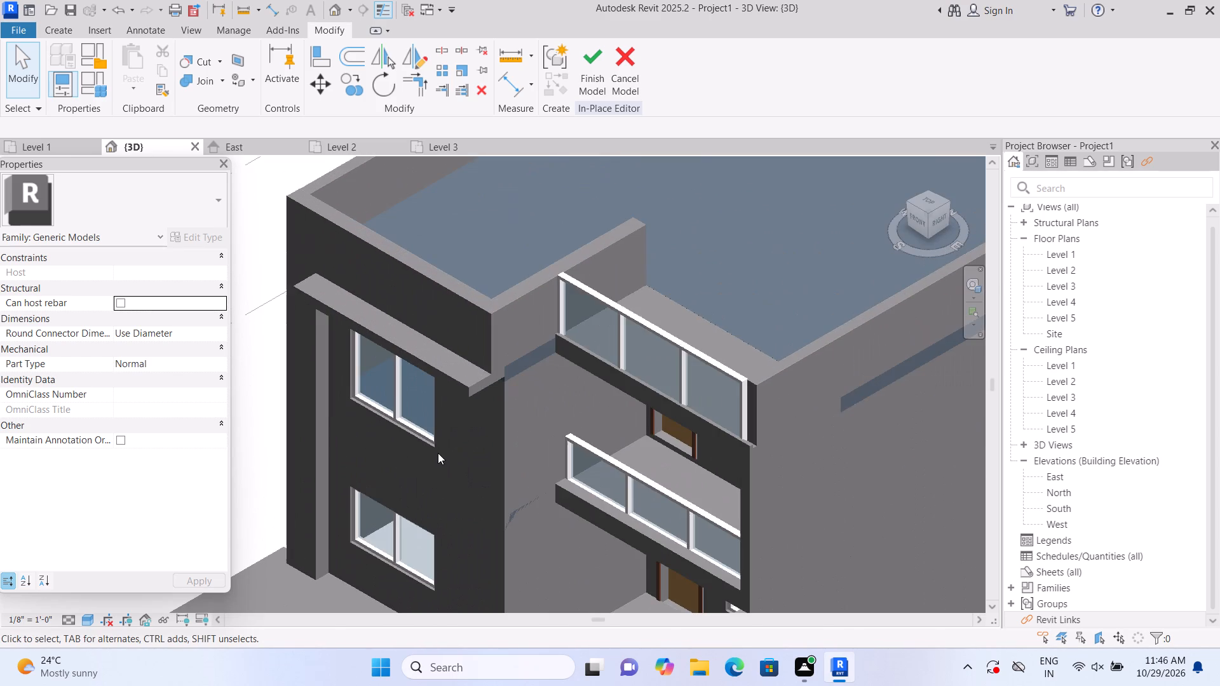
pyautogui.moveTo(438, 453); pyautogui.dragTo(421, 399, button='middle')
pyautogui.scroll(1, 421, 399)
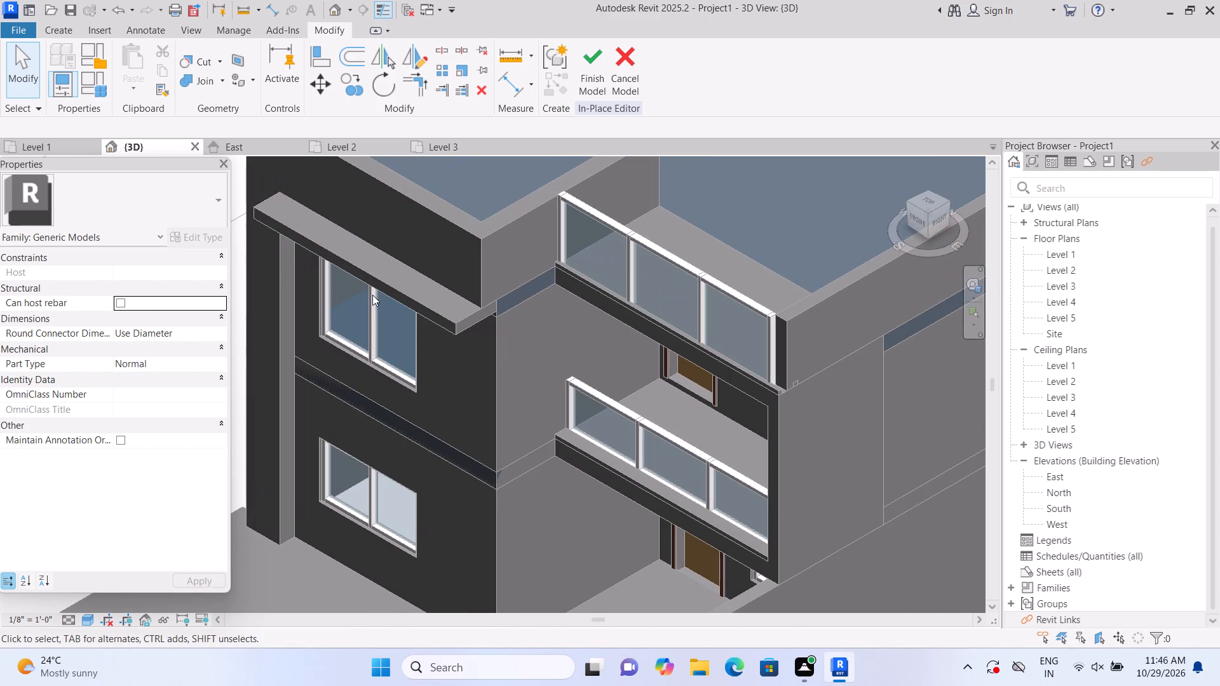
pyautogui.moveTo(418, 334); pyautogui.dragTo(489, 407, button='middle')
pyautogui.click(224, 73)
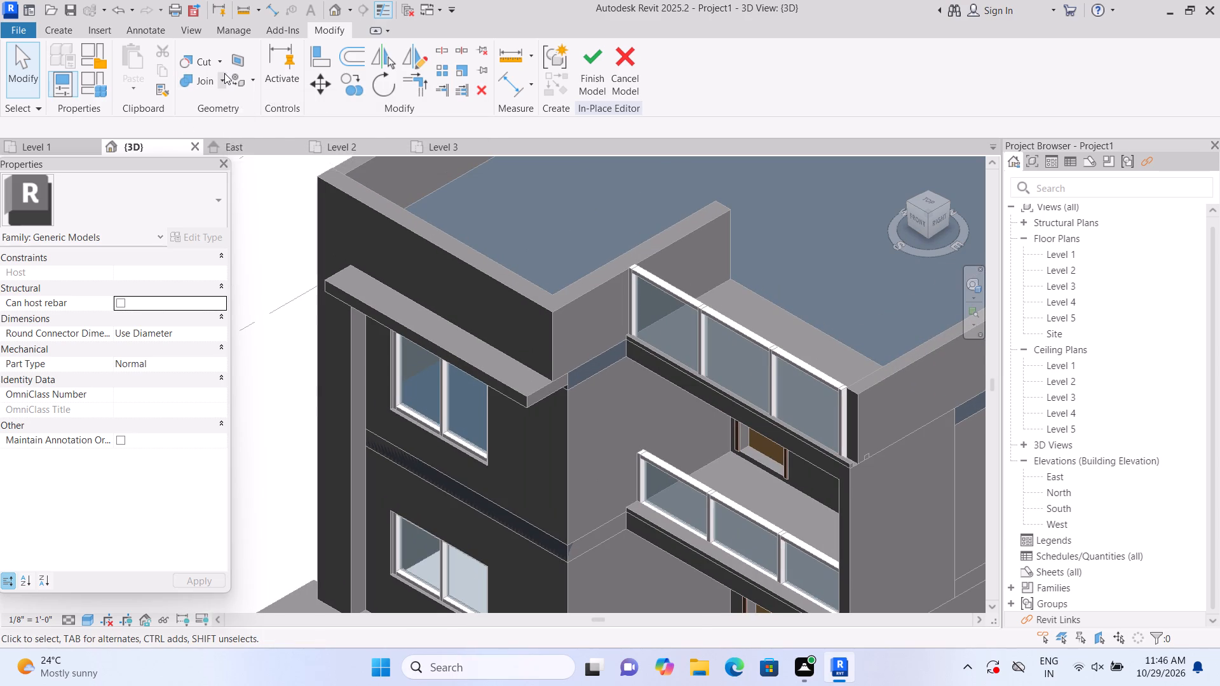
pyautogui.click(228, 108)
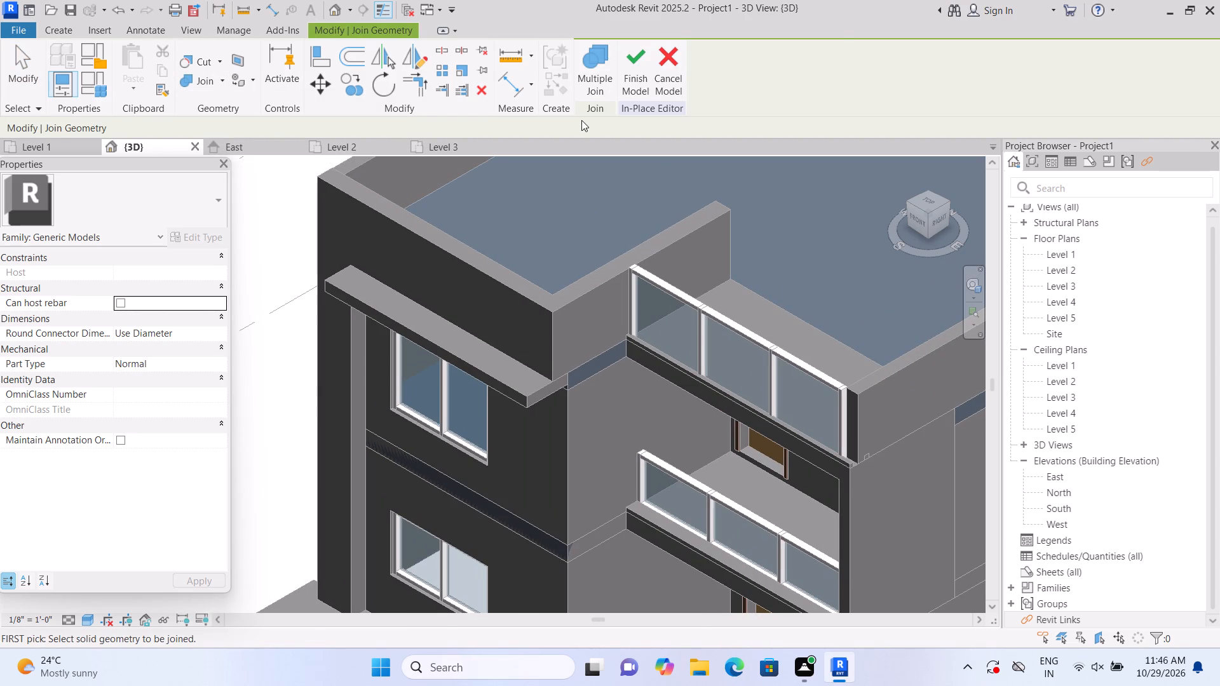
pyautogui.click(651, 70)
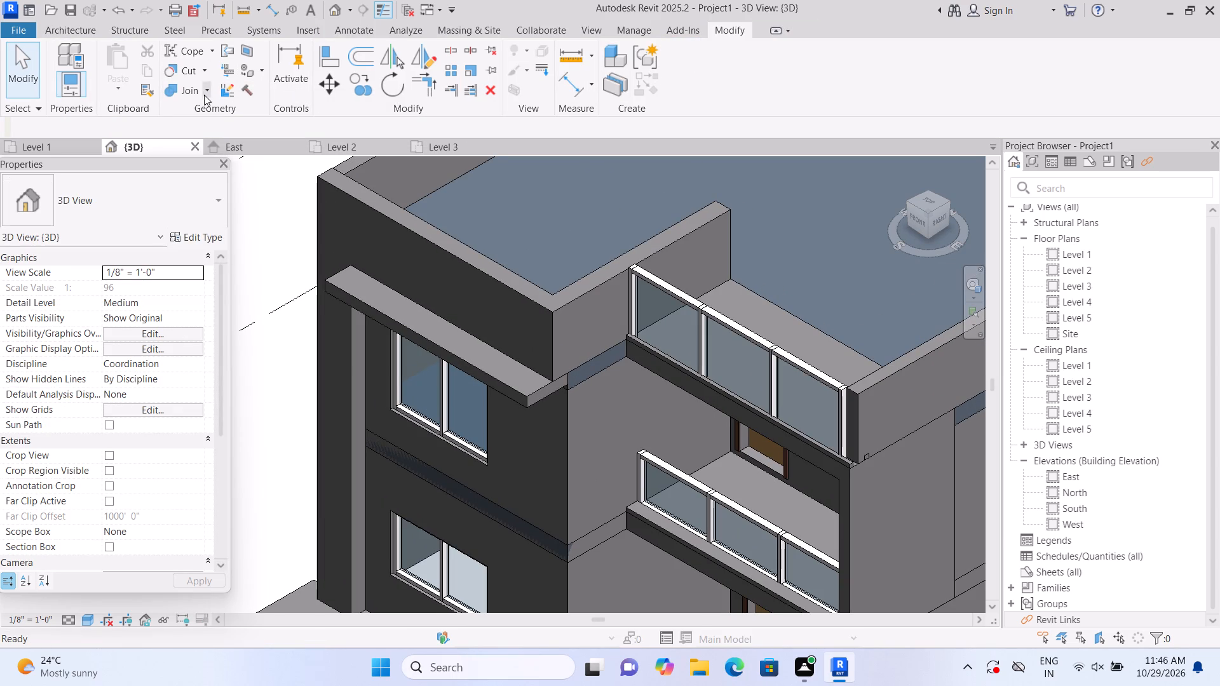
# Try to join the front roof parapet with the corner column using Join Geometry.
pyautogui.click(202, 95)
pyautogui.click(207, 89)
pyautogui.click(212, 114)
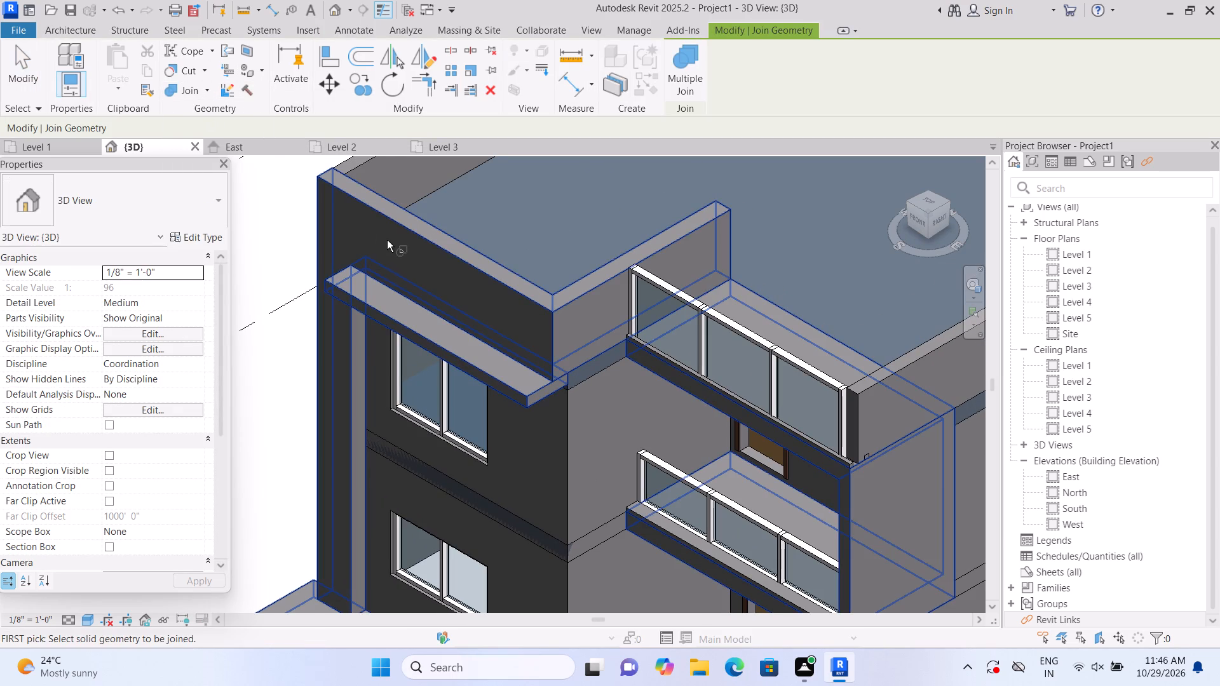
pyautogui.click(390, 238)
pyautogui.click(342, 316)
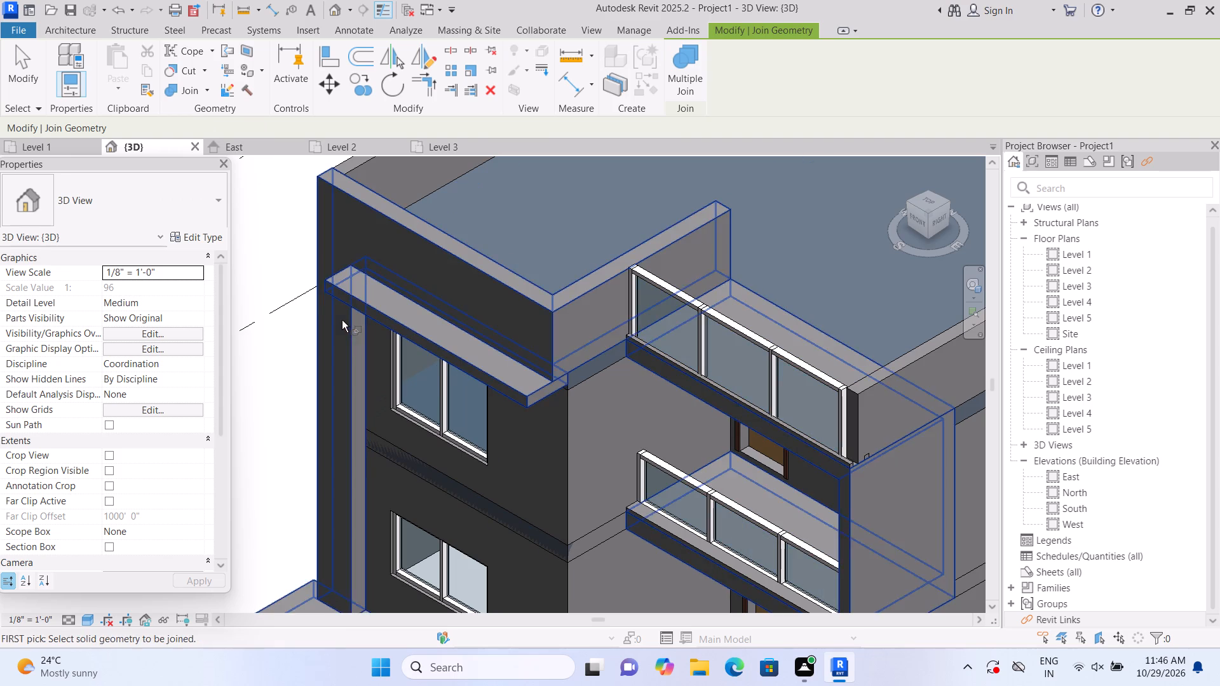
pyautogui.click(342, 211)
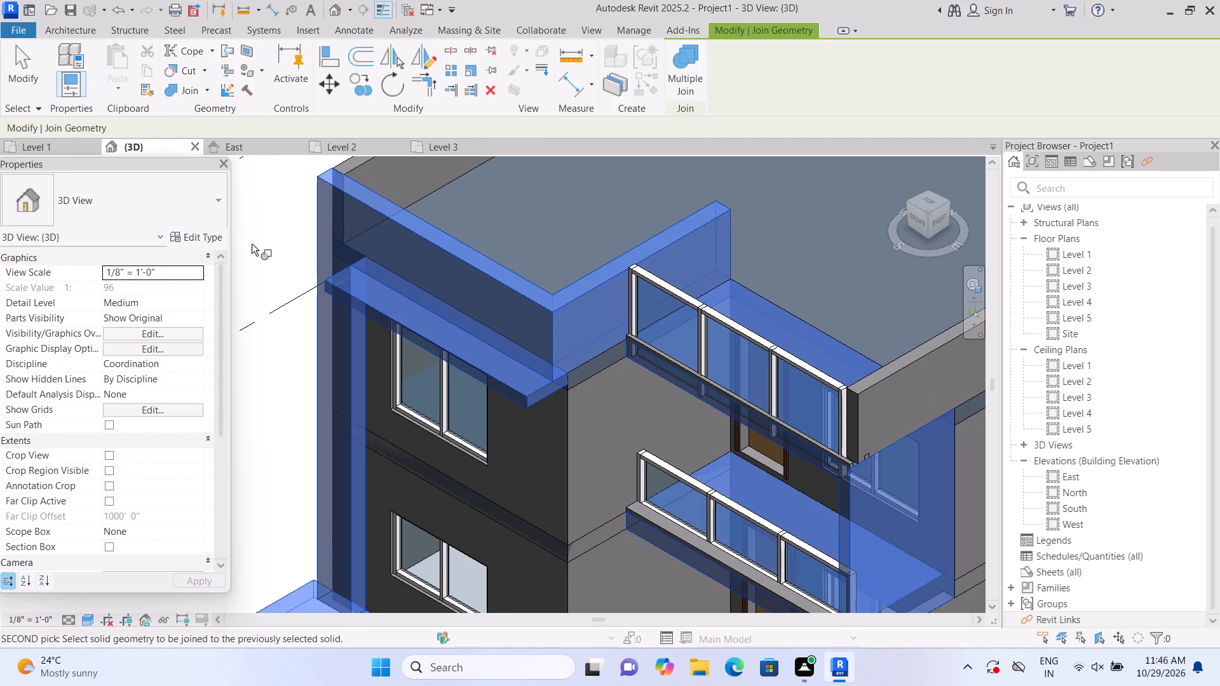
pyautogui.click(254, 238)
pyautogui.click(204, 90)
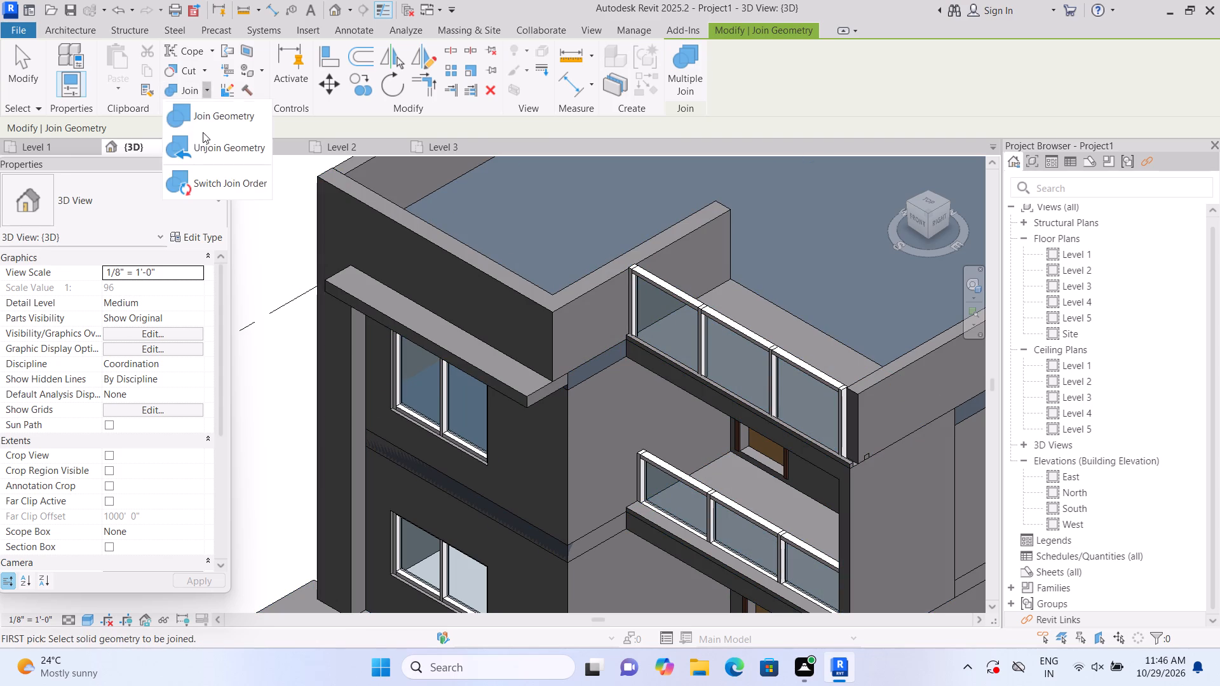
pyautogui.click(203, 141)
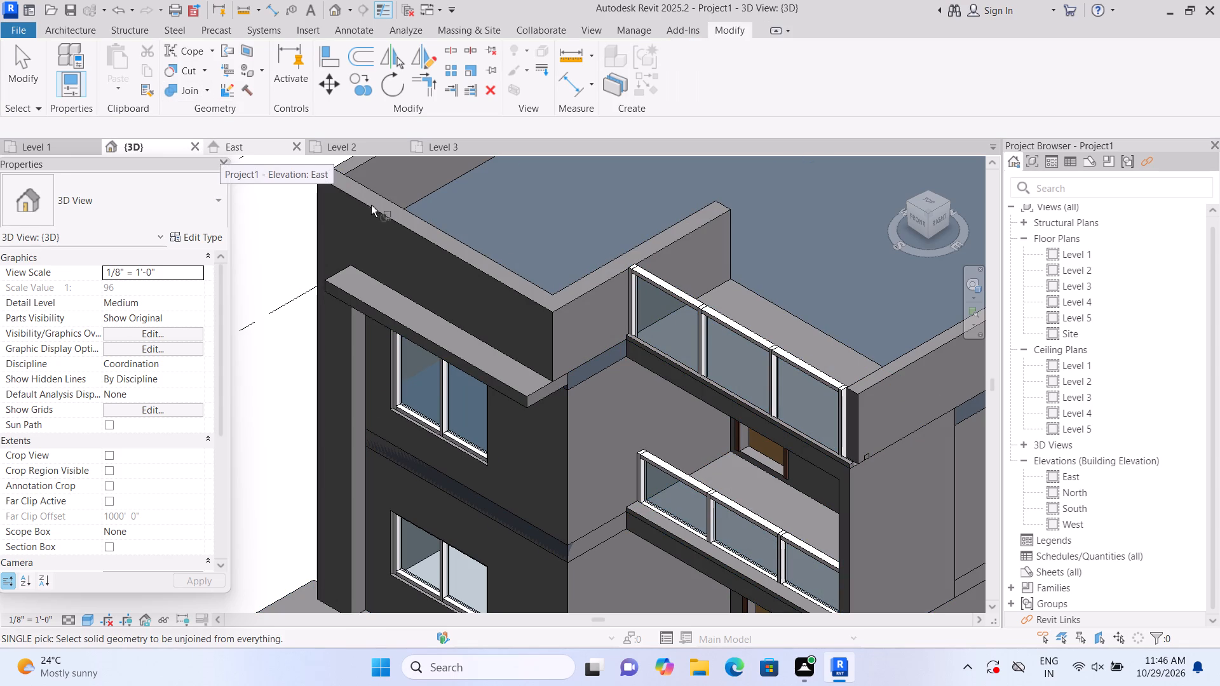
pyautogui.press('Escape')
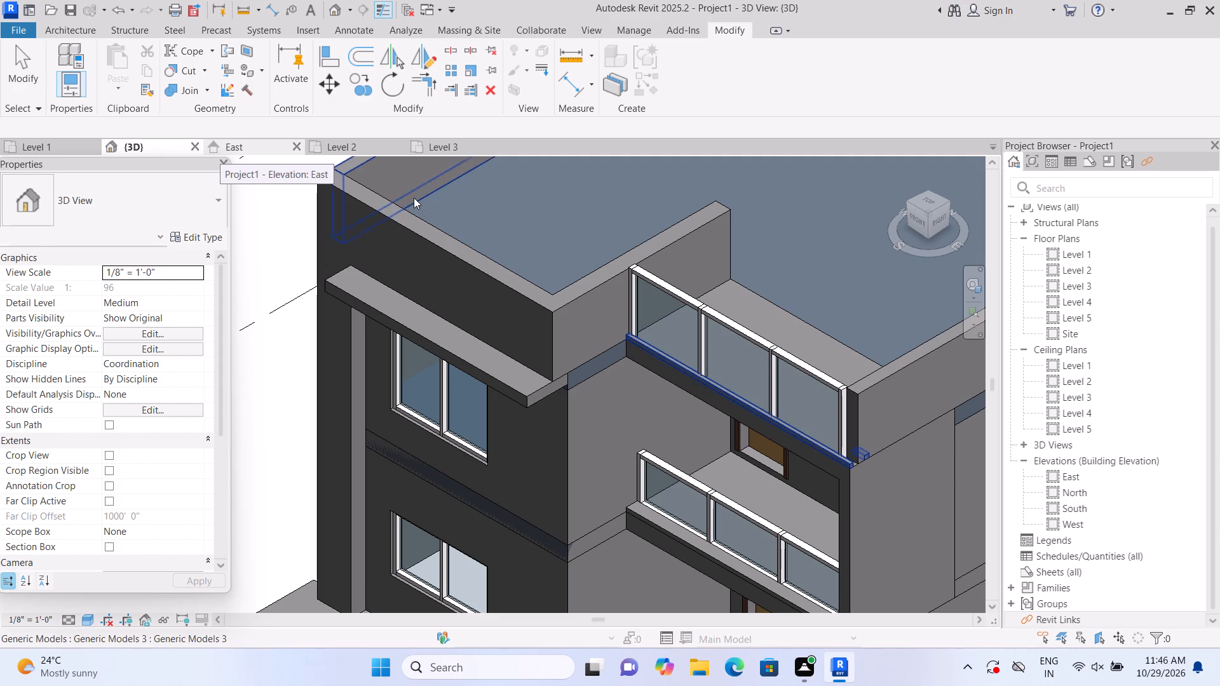
# Open the in-place generic model that includes the front parapet, corner column and balcony slabs for editing.
pyautogui.moveTo(274, 384); pyautogui.dragTo(286, 302, button='middle')
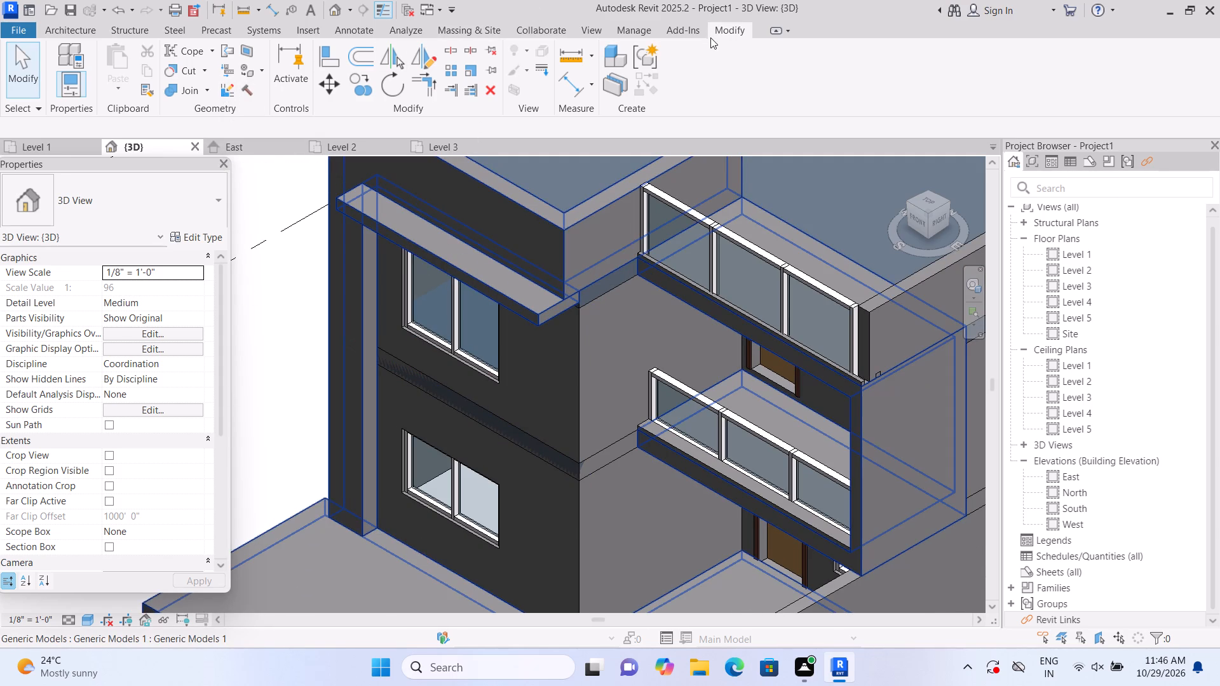
pyautogui.click(592, 204)
pyautogui.click(674, 89)
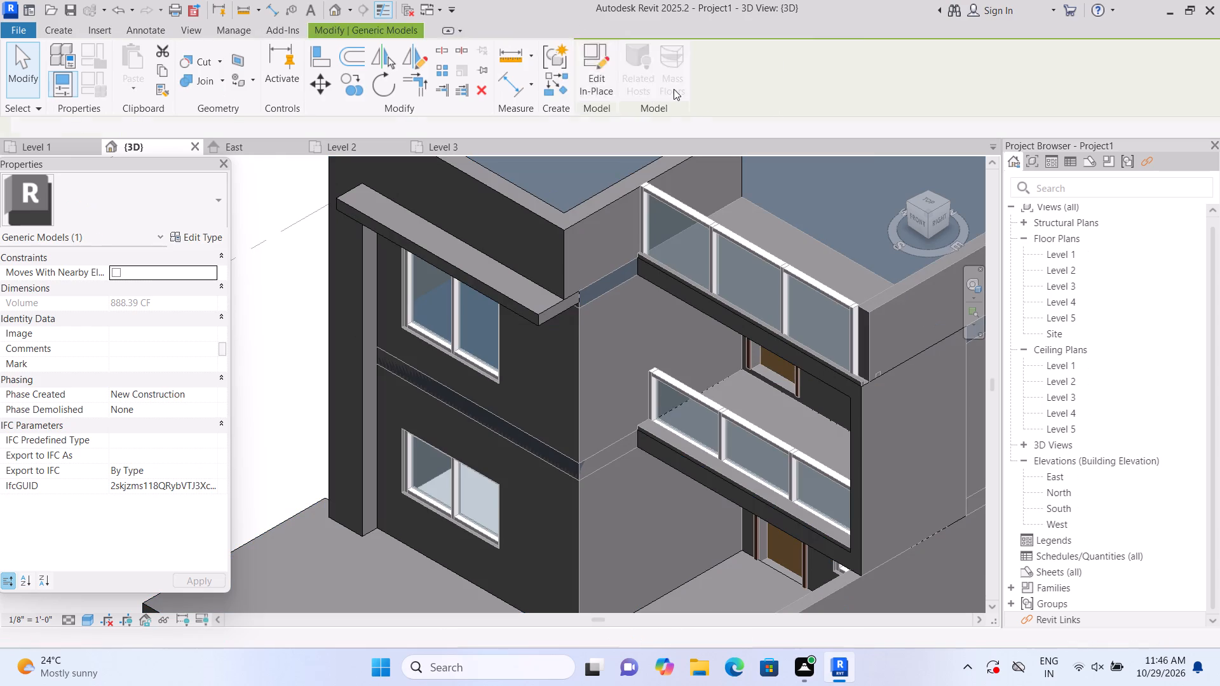
# Unjoin the front roof parapet's solid geometry from everything it is joined to.
pyautogui.click(222, 79)
pyautogui.click(231, 138)
pyautogui.moveTo(304, 285); pyautogui.dragTo(309, 391, button='middle')
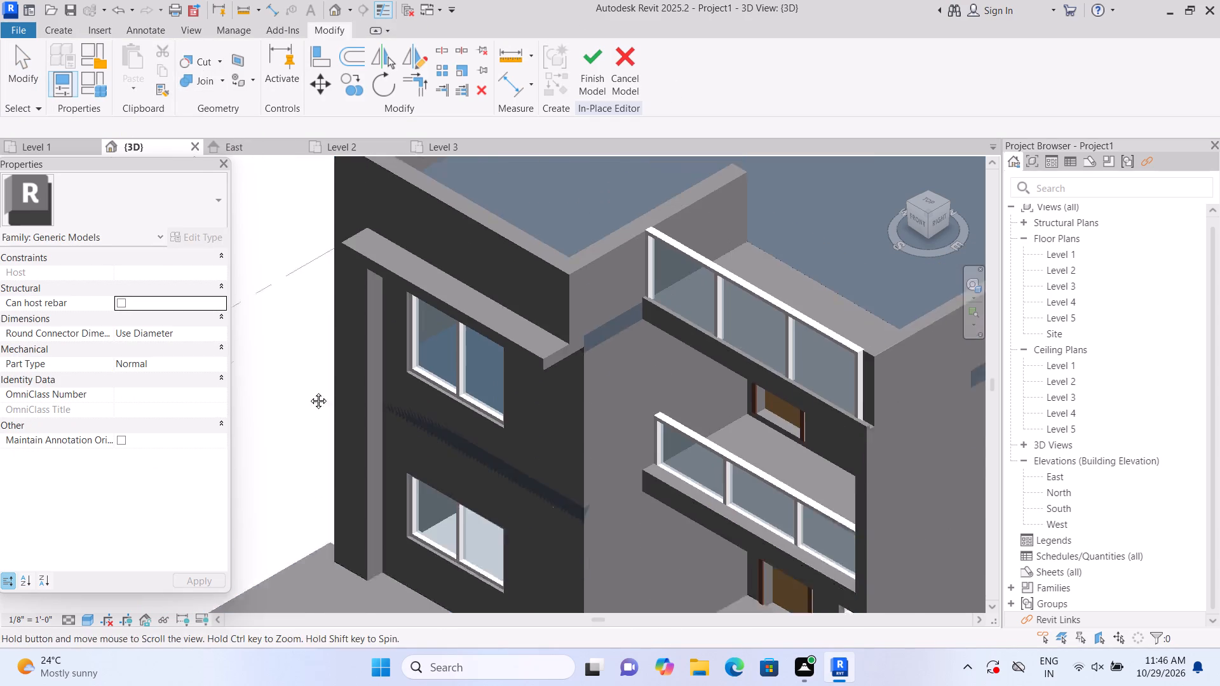
pyautogui.moveTo(309, 391); pyautogui.dragTo(308, 401, button='middle')
pyautogui.click(466, 281)
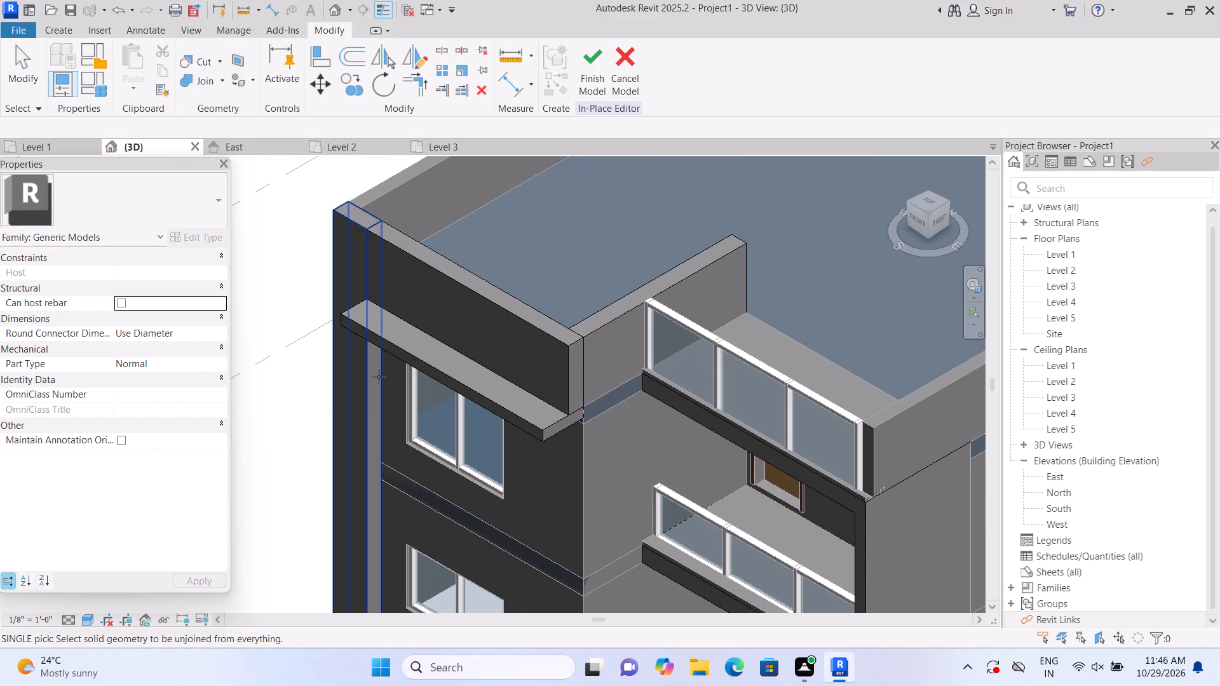
pyautogui.press('Escape')
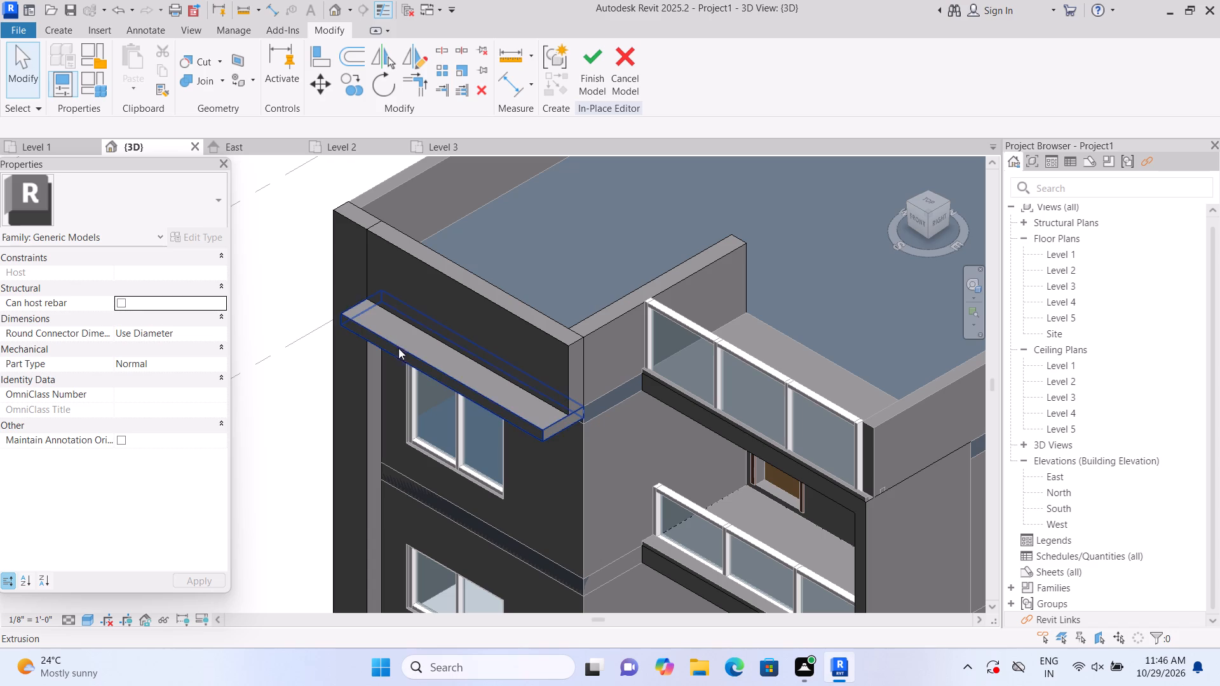
# Delete the projecting ledge extrusion that runs along the front parapet above the upper window.
pyautogui.click(412, 354)
pyautogui.press('Delete')
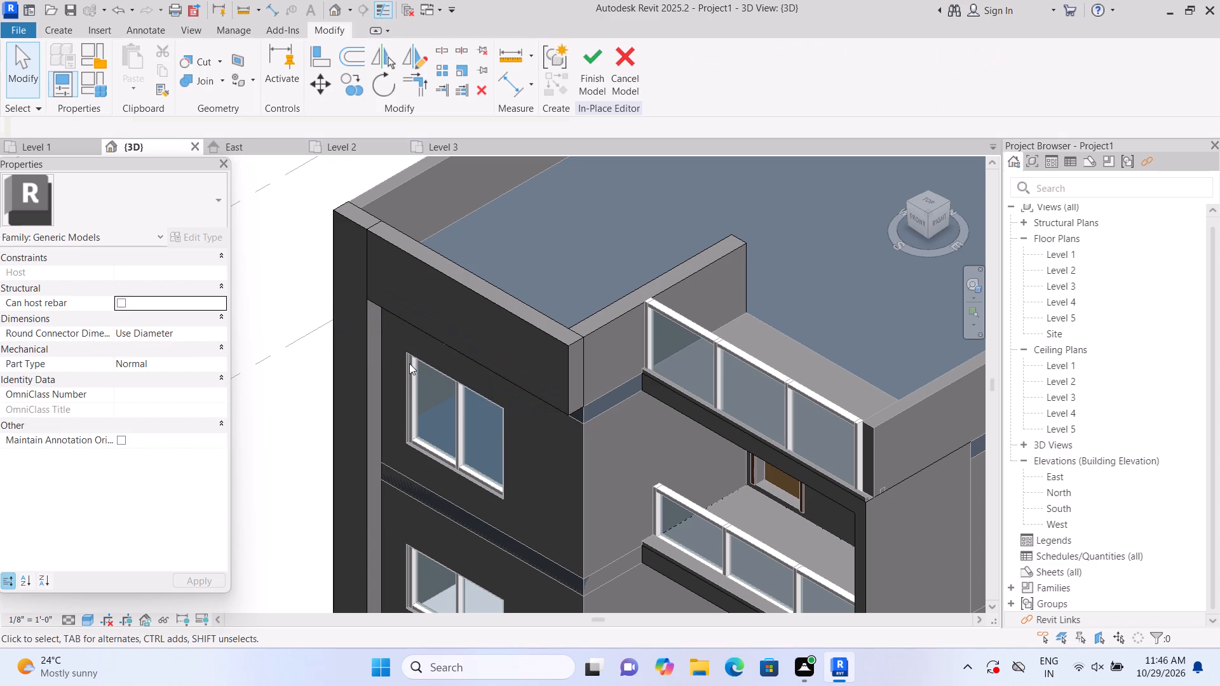
# Examine the junction of the corner column and front roof parapet from several angles around the house front.
pyautogui.scroll(-1, 423, 356)
pyautogui.scroll(1, 353, 372)
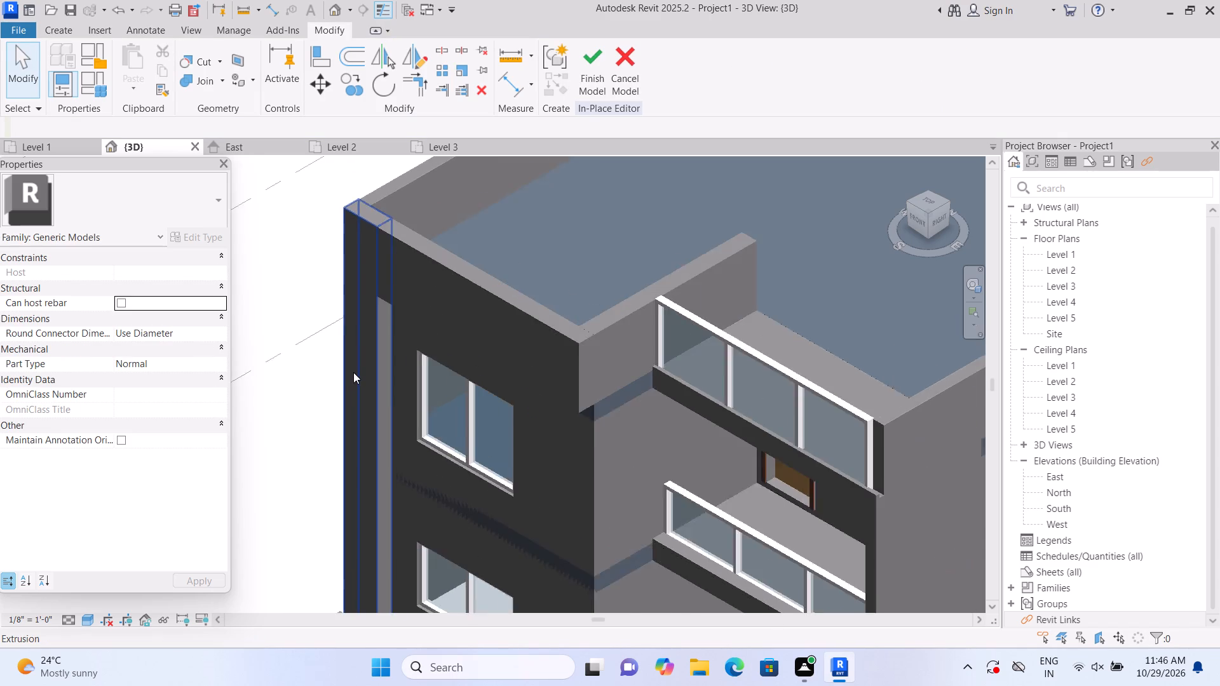
pyautogui.scroll(2, 353, 372)
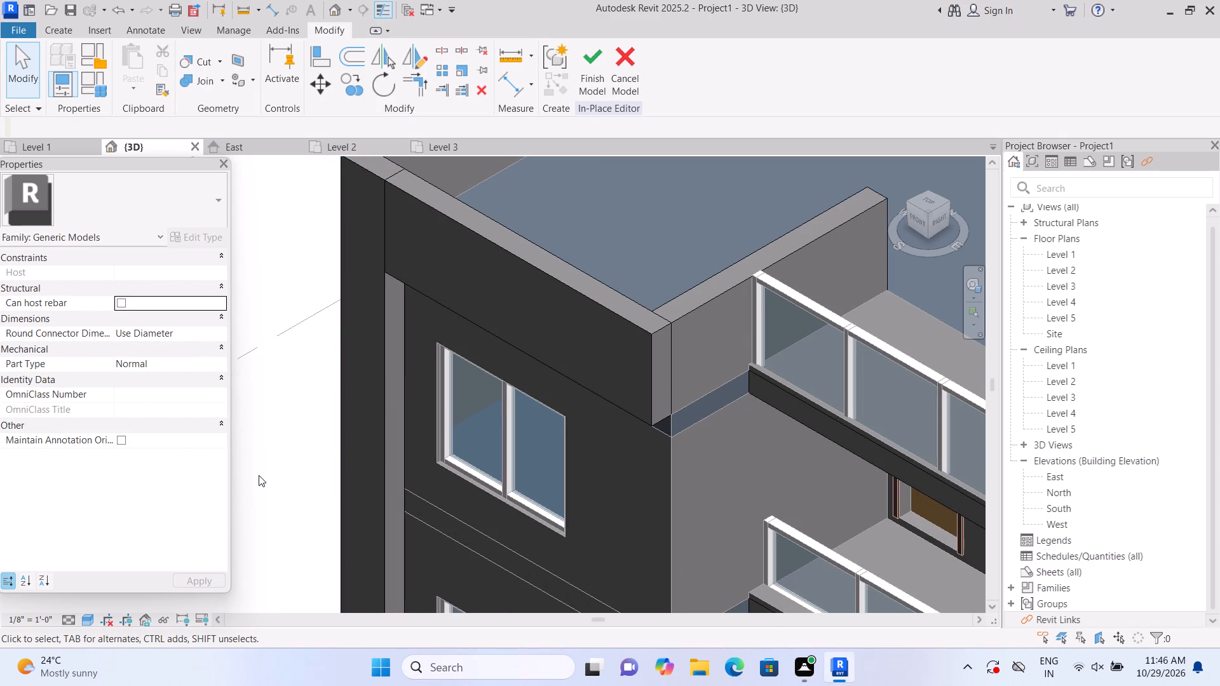
pyautogui.scroll(-2, 259, 475)
pyautogui.moveTo(259, 475); pyautogui.dragTo(268, 420, button='middle')
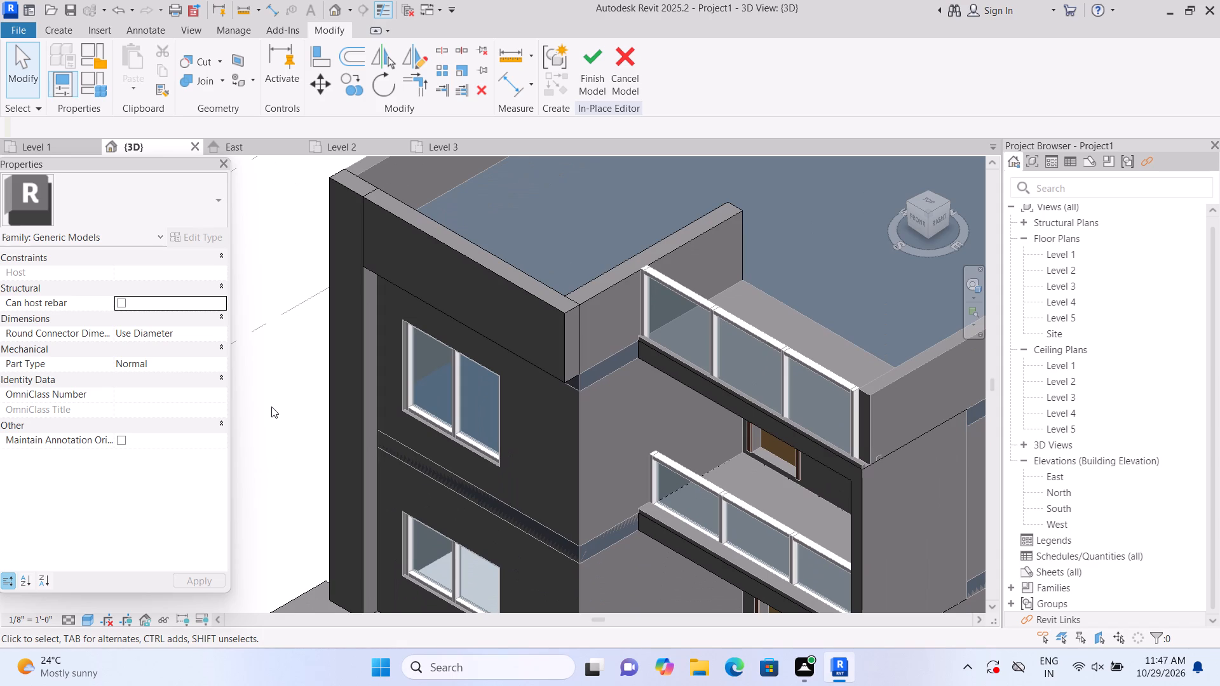
pyautogui.keyDown('shift'); pyautogui.moveTo(271, 407); pyautogui.dragTo(301, 353, button='middle'); pyautogui.keyUp('shift')
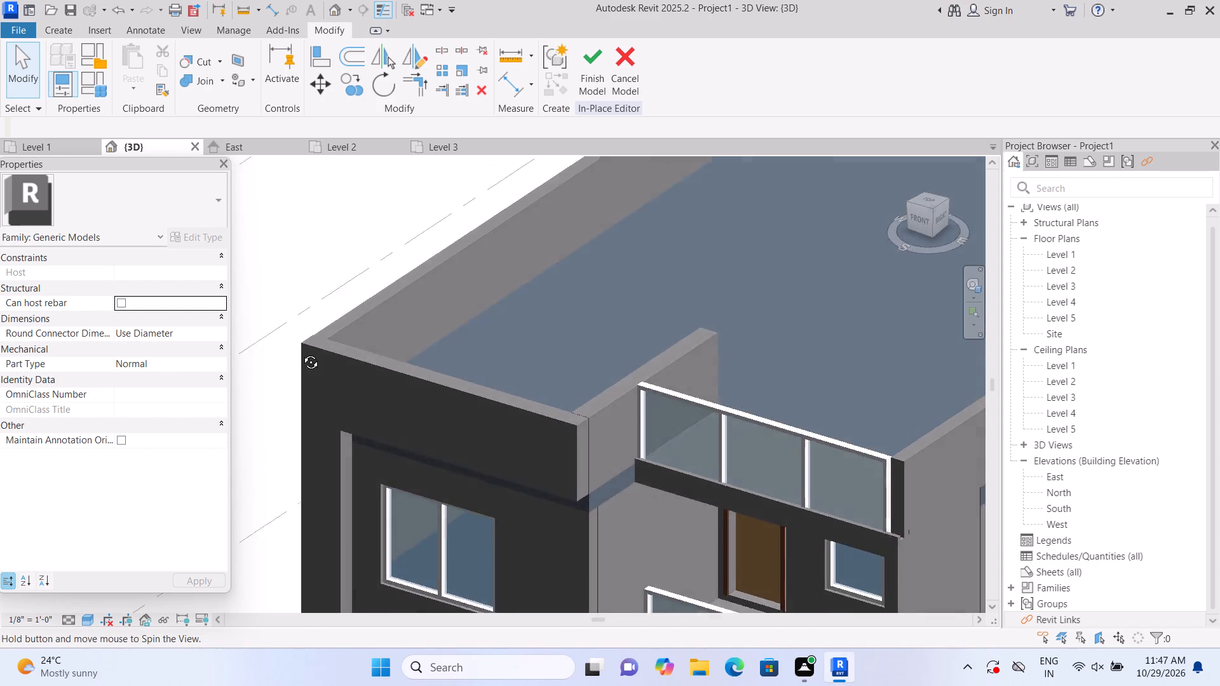
pyautogui.keyDown('shift'); pyautogui.moveTo(301, 353); pyautogui.dragTo(323, 302, button='middle'); pyautogui.keyUp('shift')
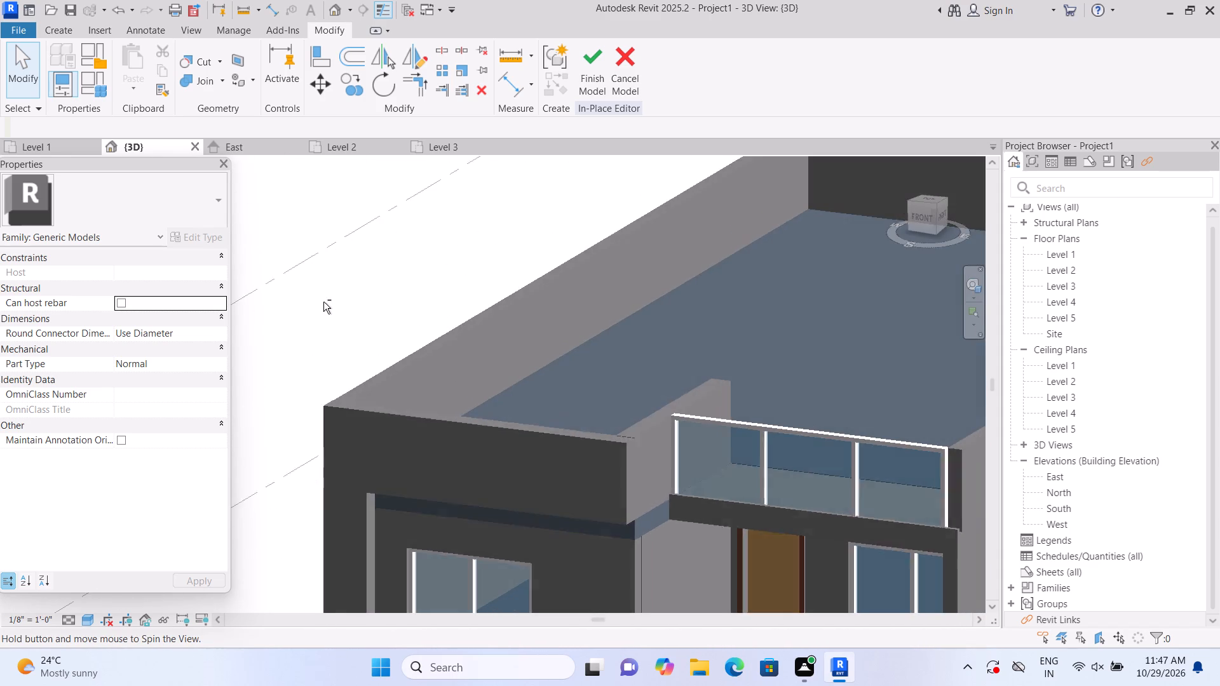
pyautogui.keyDown('shift'); pyautogui.moveTo(323, 302); pyautogui.dragTo(323, 301, button='middle'); pyautogui.keyUp('shift')
pyautogui.moveTo(323, 304); pyautogui.dragTo(360, 86, button='middle')
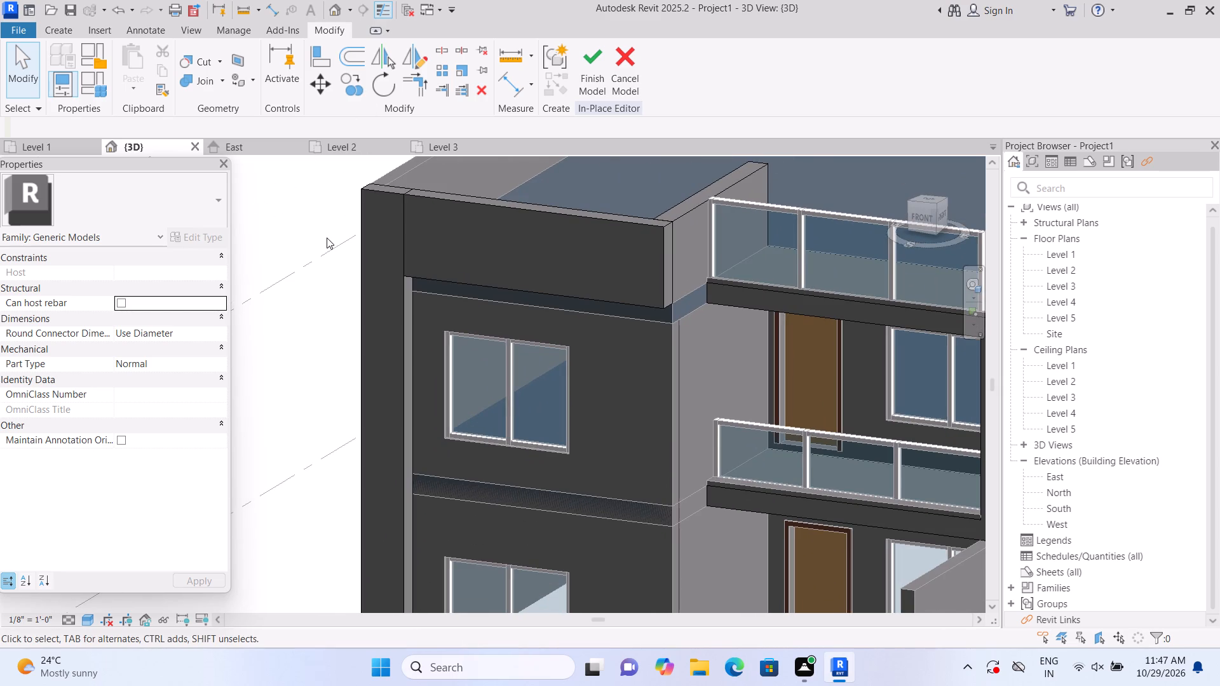
pyautogui.scroll(2, 373, 225)
# Select the corner column extrusion beside the front roof parapet.
pyautogui.click(373, 225)
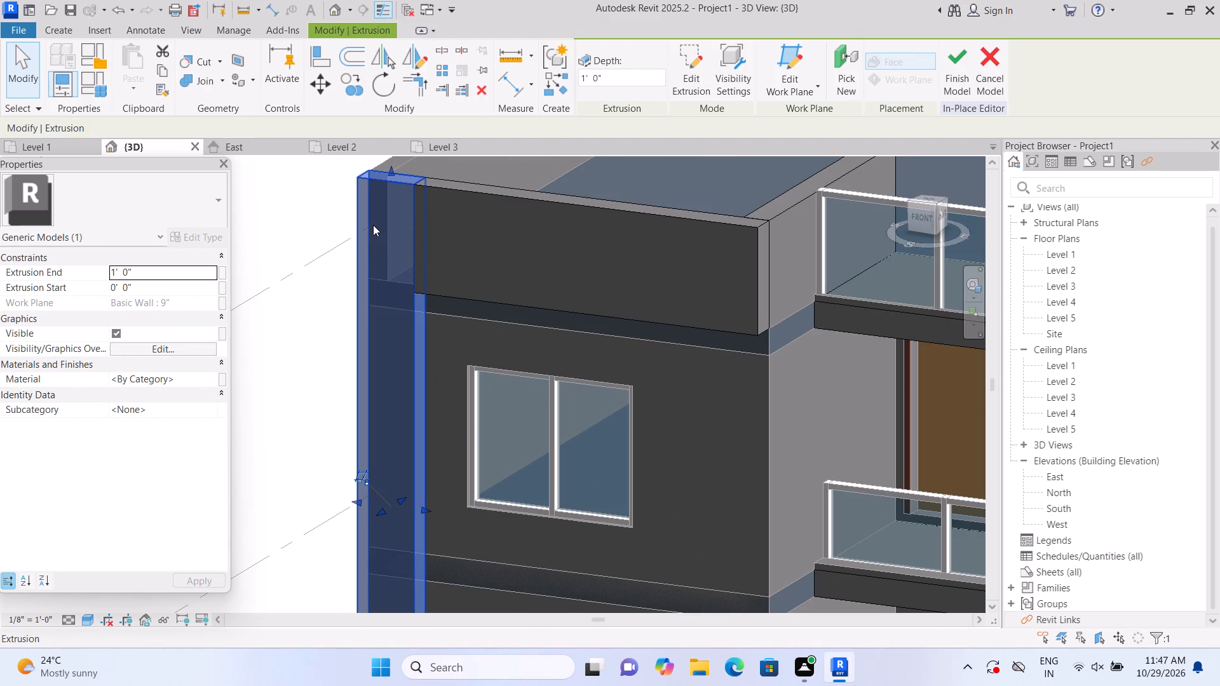
pyautogui.moveTo(373, 225); pyautogui.dragTo(371, 332, button='middle')
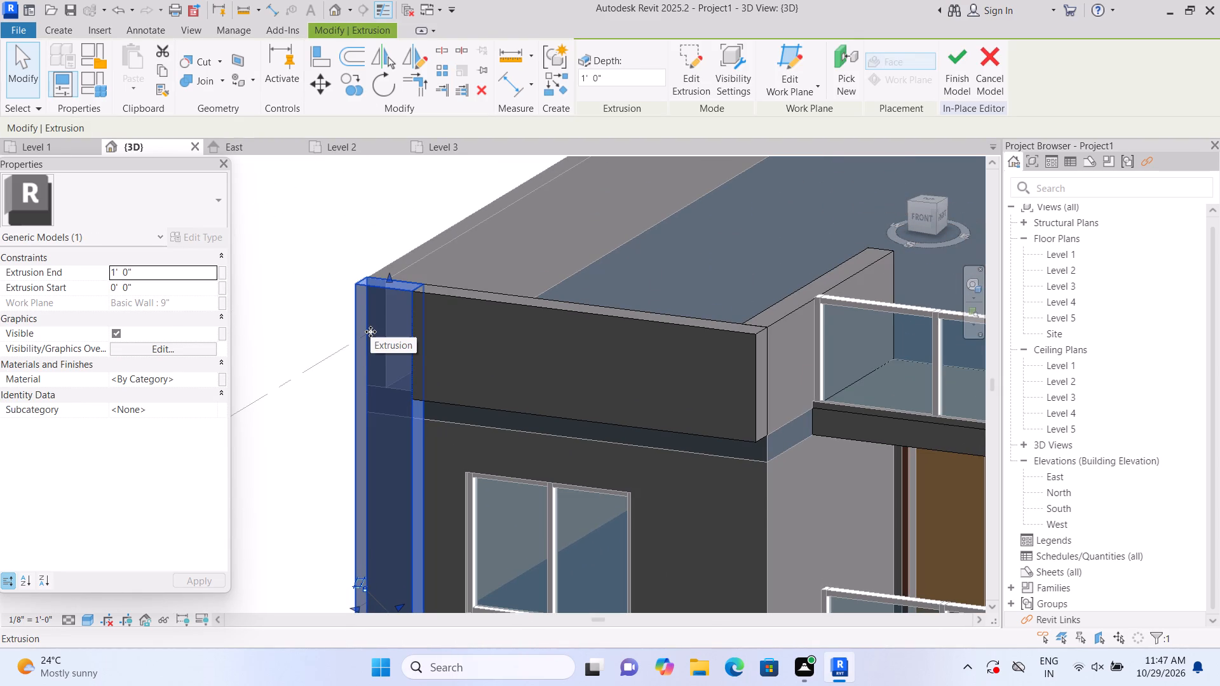